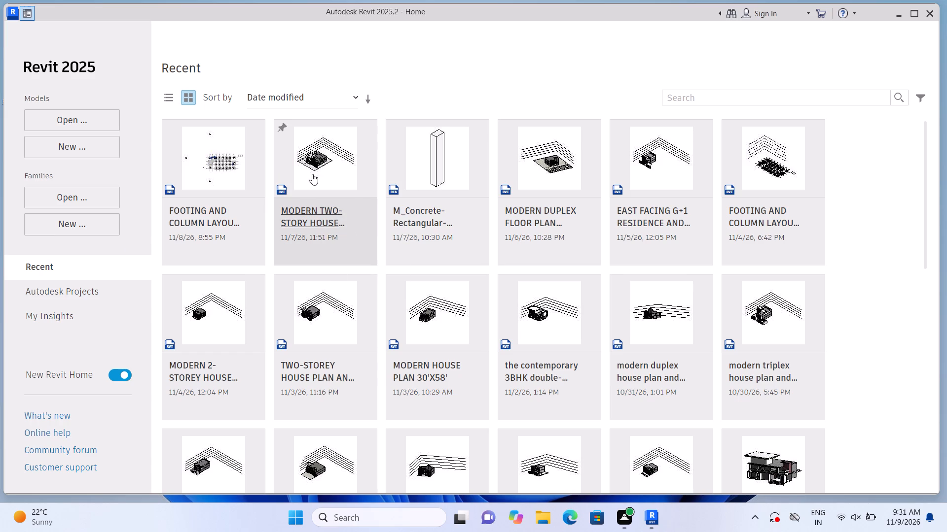
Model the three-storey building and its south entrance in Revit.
Create a new project from the default template in the English-Imperial folder.
click(83, 142)
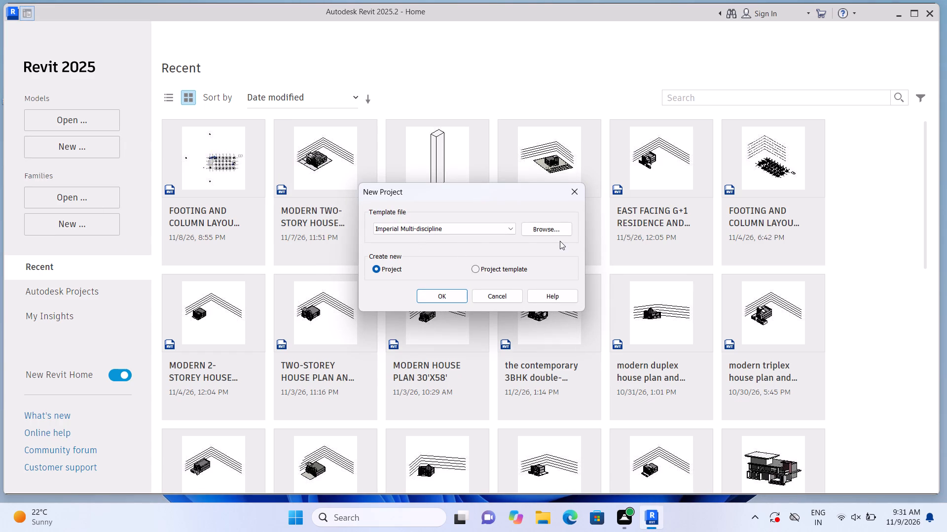
click(556, 229)
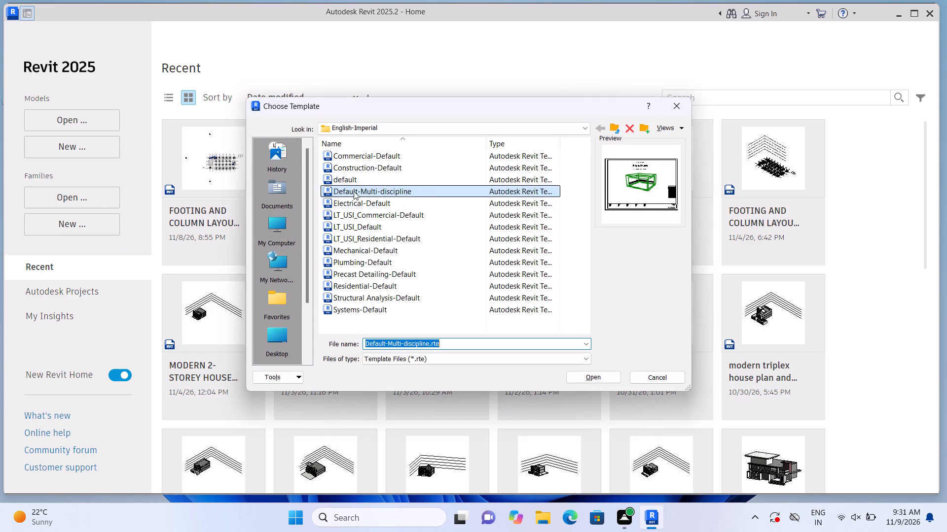
click(355, 182)
click(592, 379)
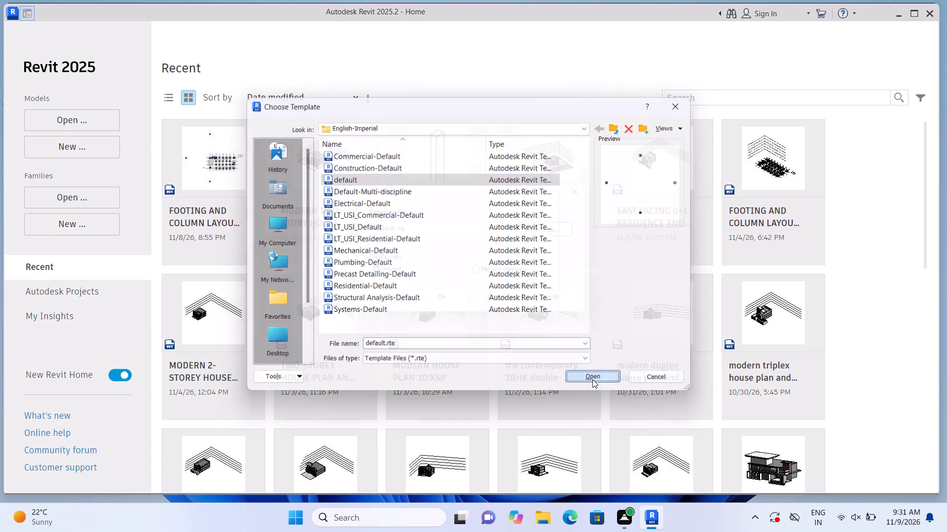
click(442, 291)
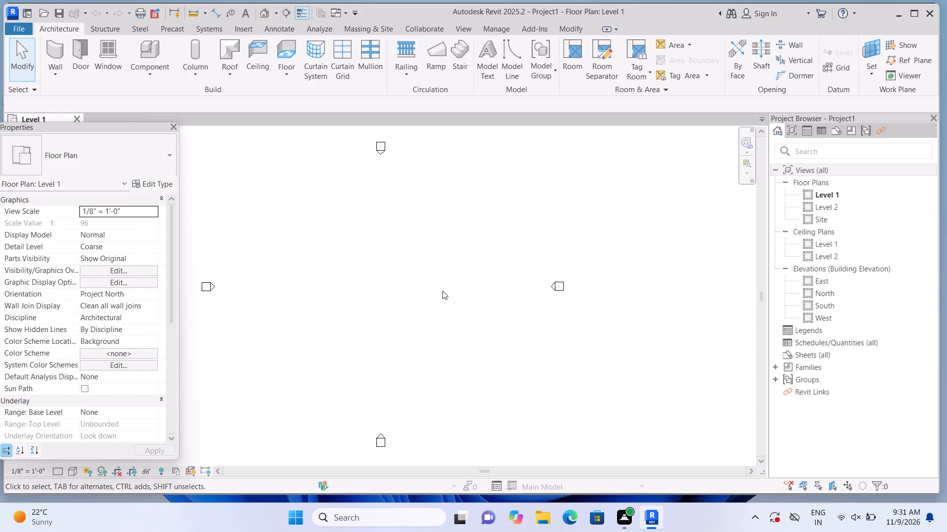
Start a wall on Level 1 with an unconnected height of 10' 0" and location line Finish Face: Exterior.
click(53, 51)
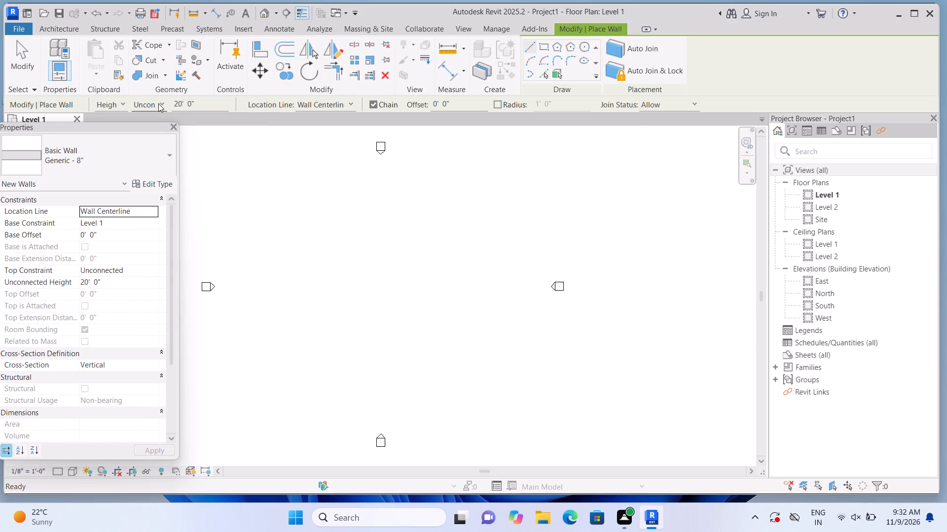
click(163, 99)
click(163, 126)
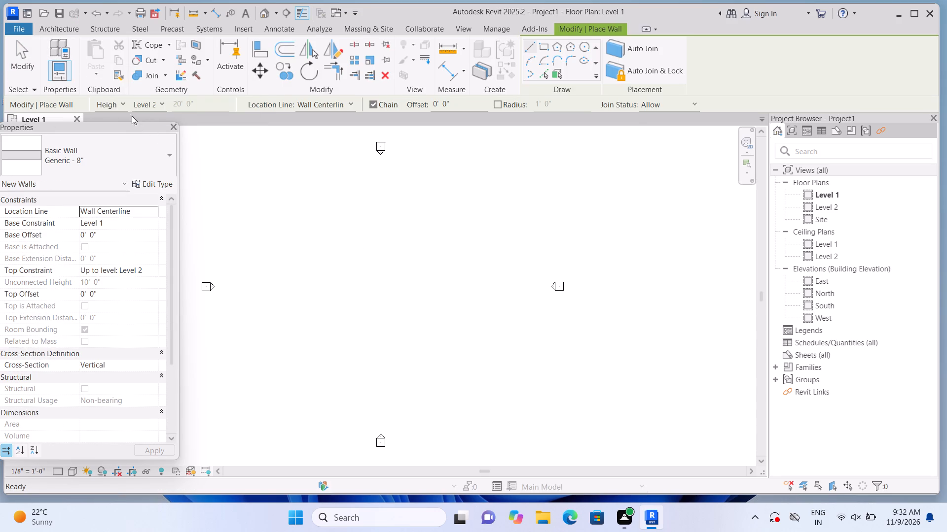
click(124, 99)
click(124, 125)
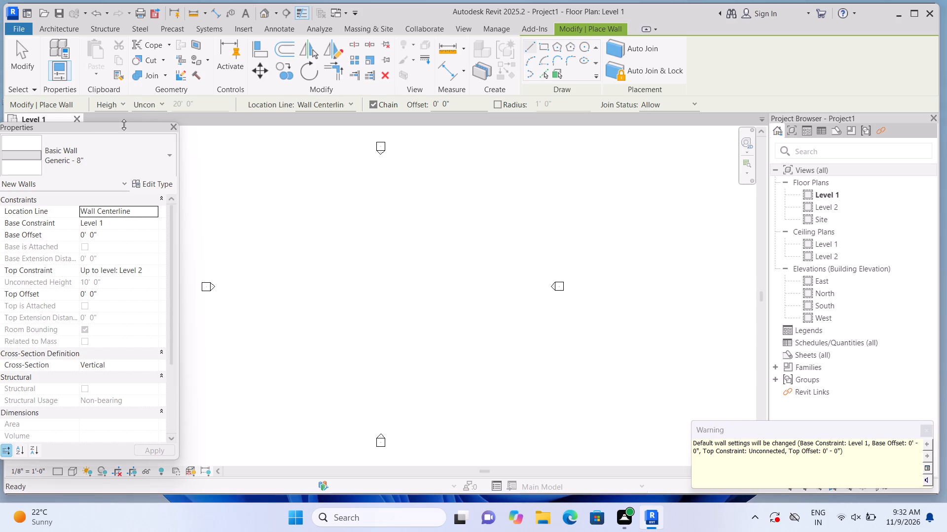
click(350, 100)
drag(349, 135, 354, 141)
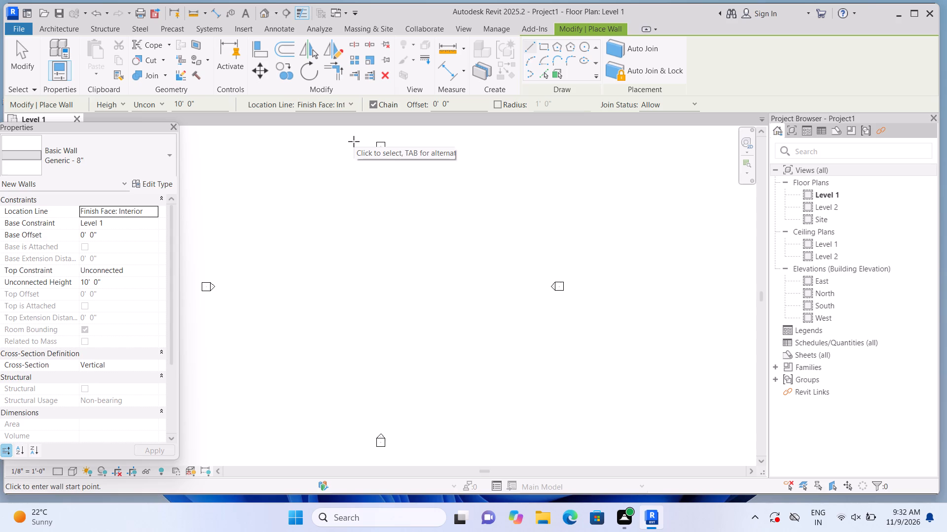
click(350, 100)
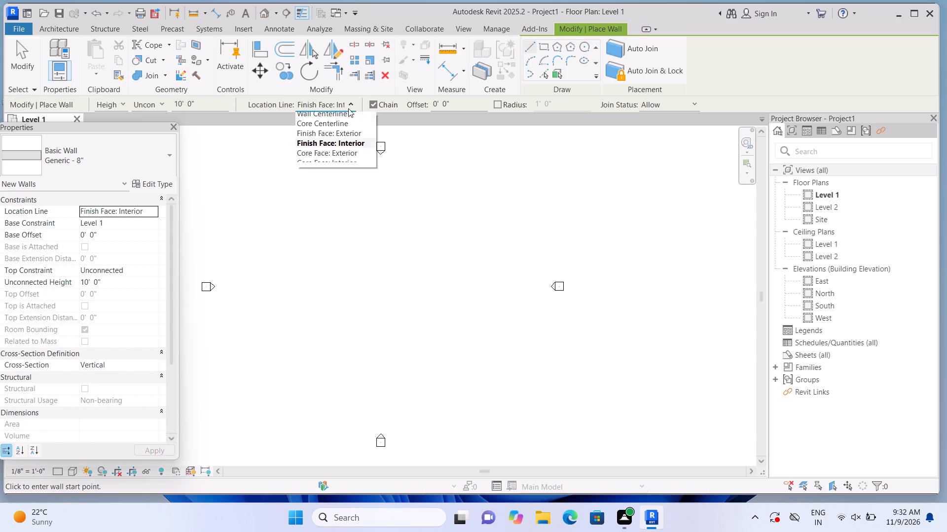
click(345, 140)
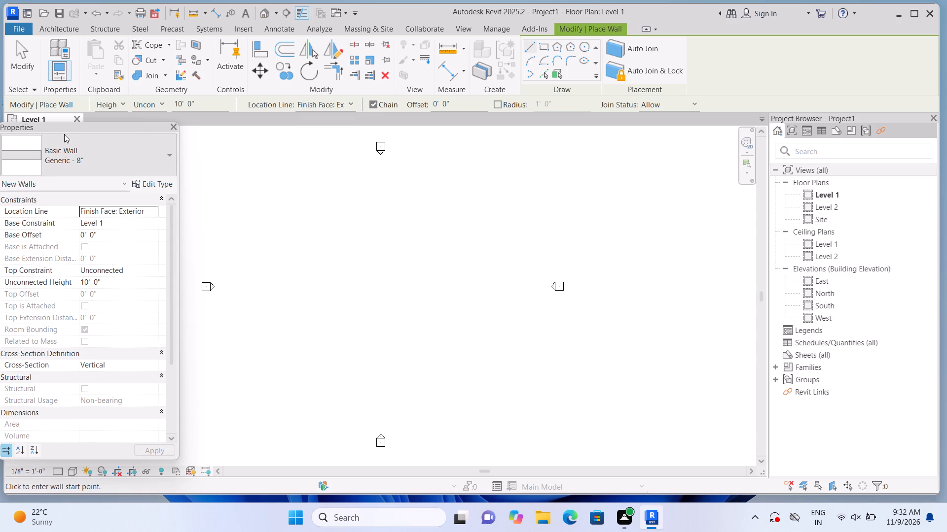
Duplicate the Generic - 8" basic wall type under the name 4.5".
click(65, 27)
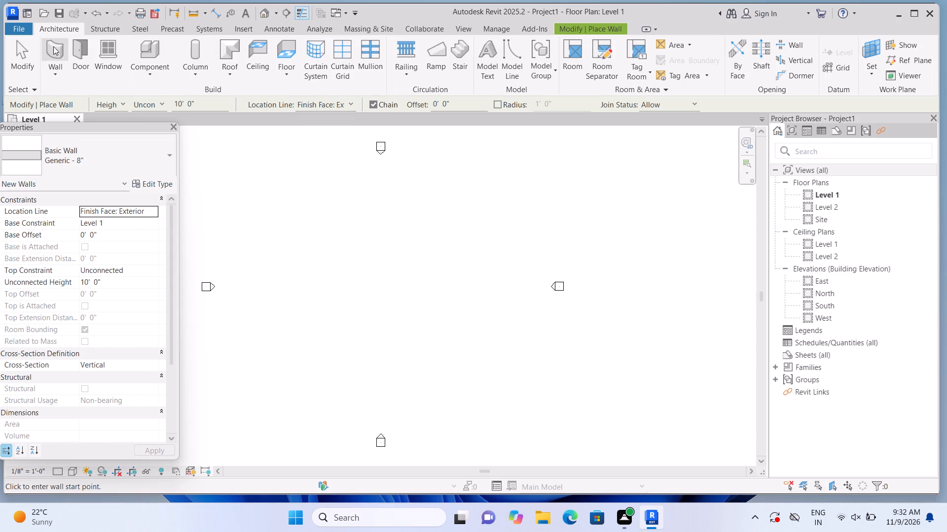
click(52, 48)
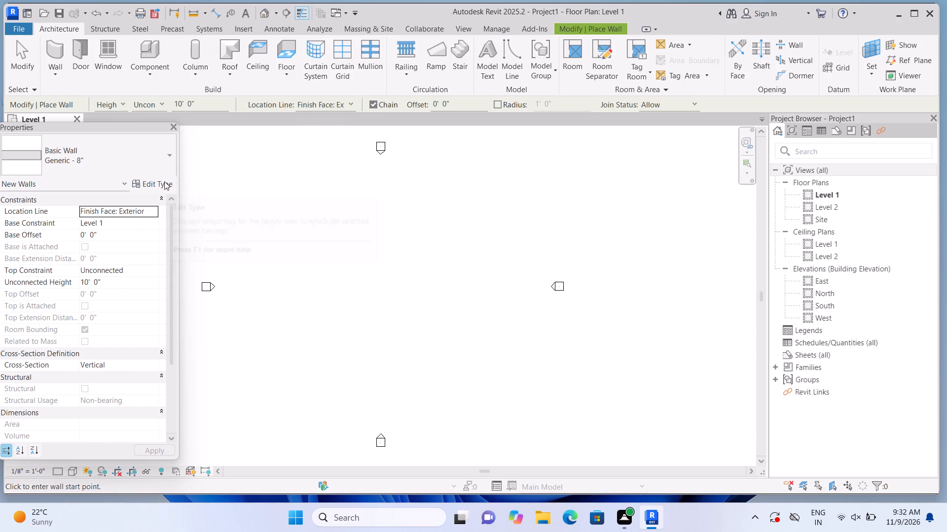
click(164, 181)
click(683, 106)
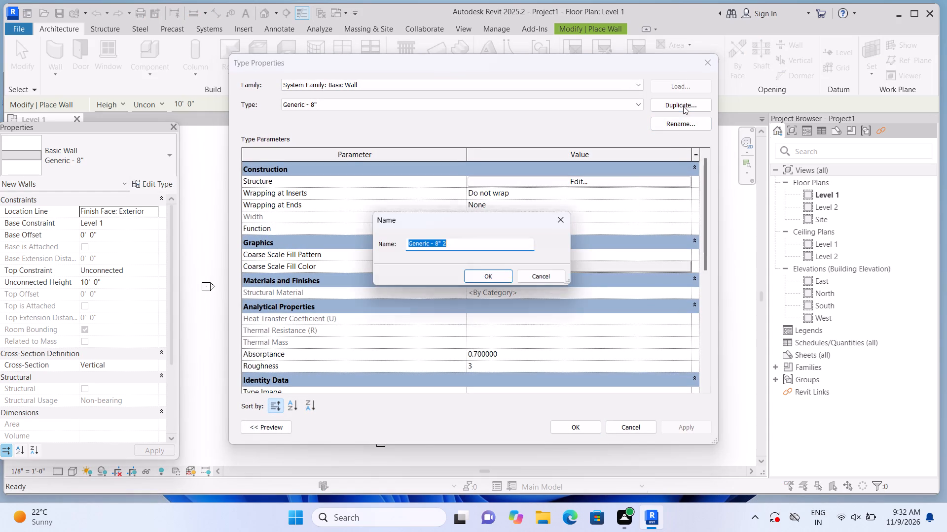
key(BackSpace)
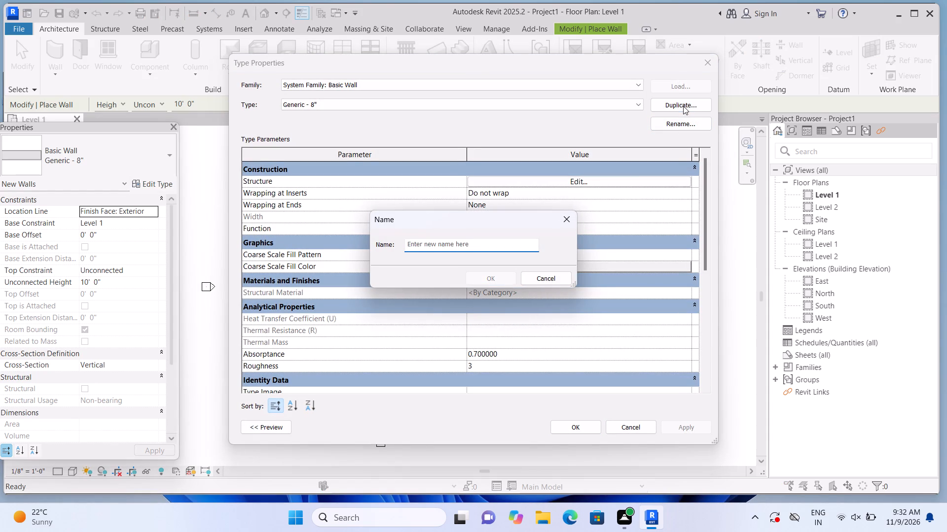
key(9)
key(shift+quotedbl)
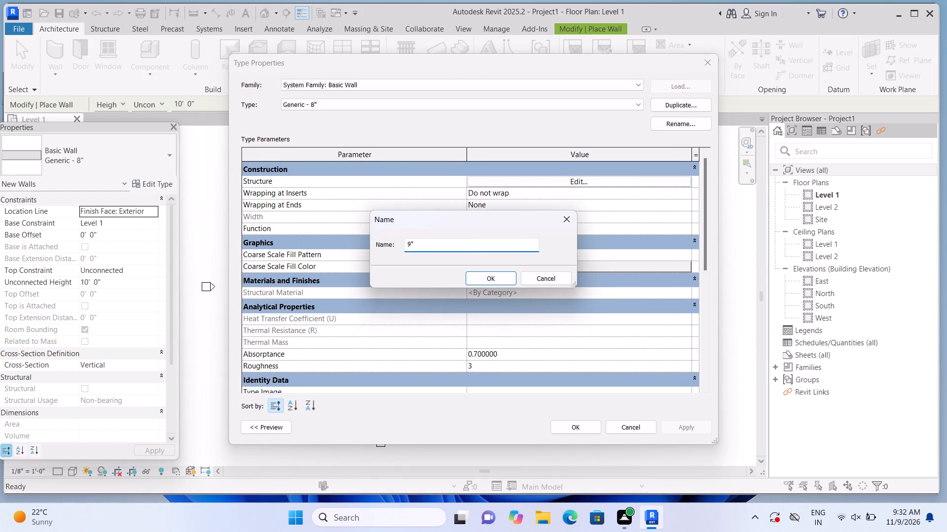
key(BackSpace)
key(BackSpace)
text(4.5")
key(Return)
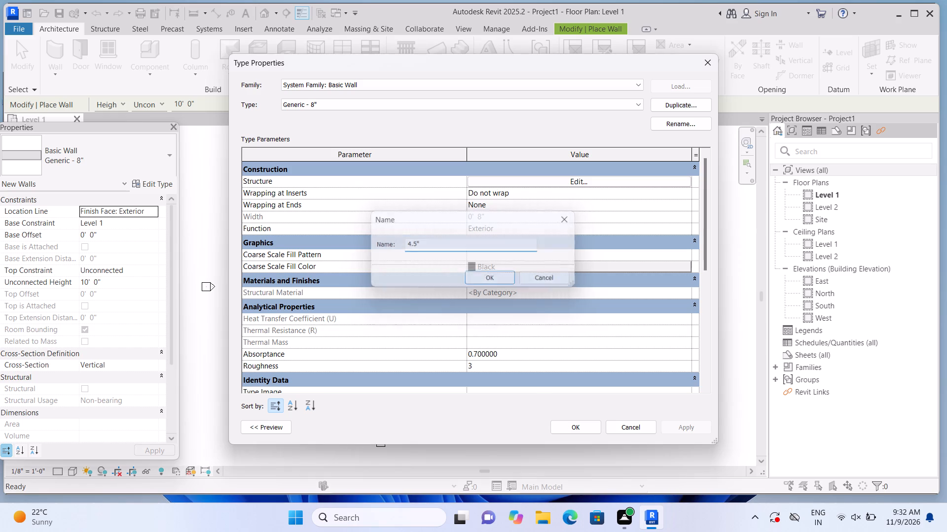
Set the structure layer thickness of the 4.5" wall type to 4.5" and apply the type.
click(576, 180)
click(494, 180)
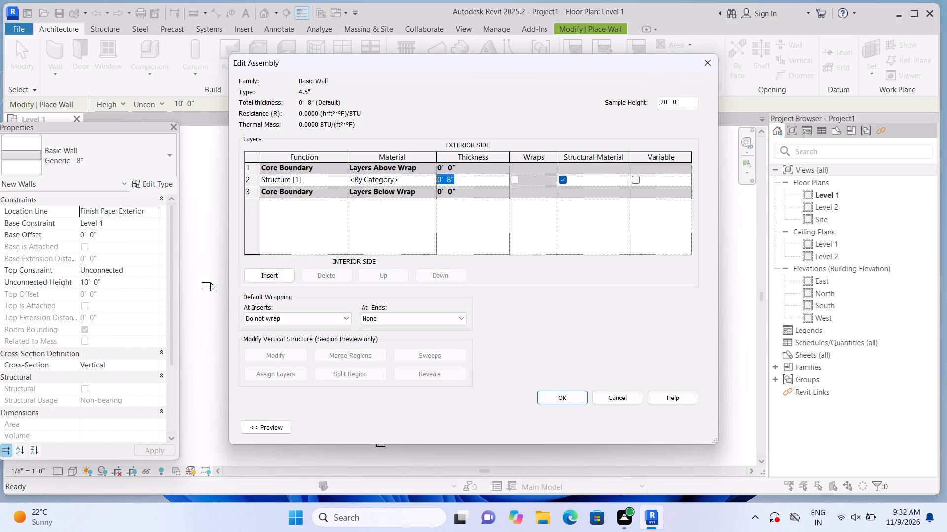
key(BackSpace)
text(4.5")
key(Return)
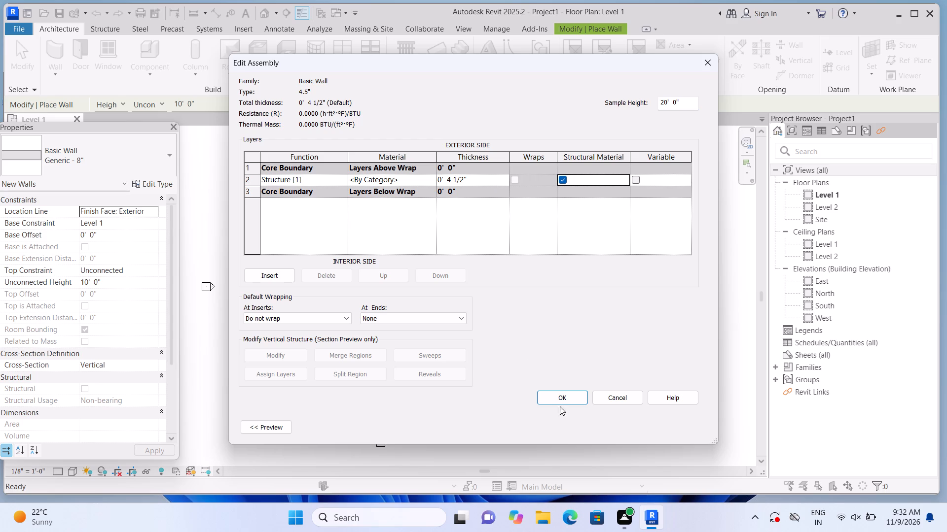
click(557, 397)
click(692, 424)
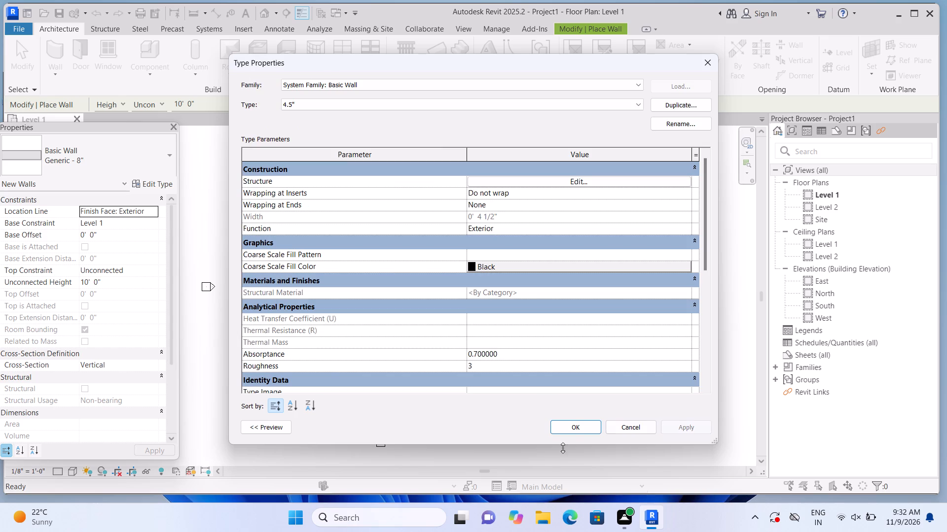
click(567, 429)
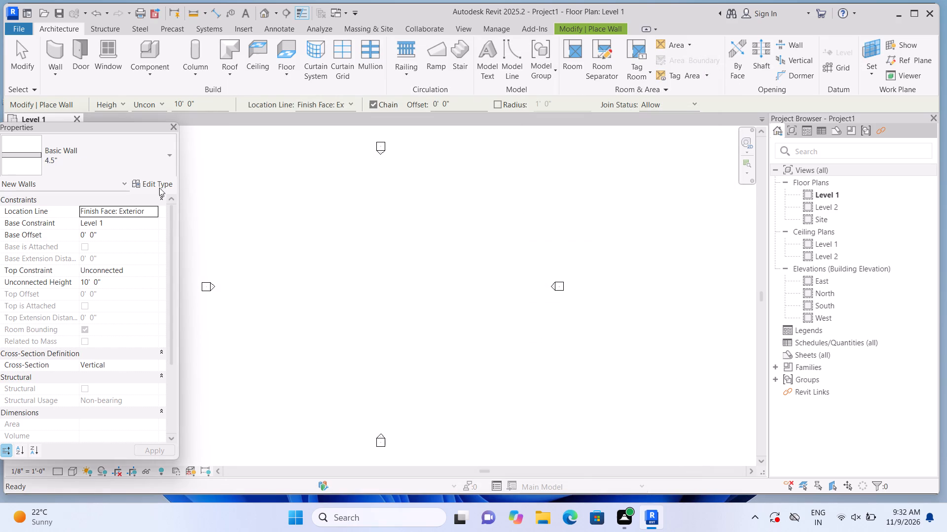
Duplicate the 4.5" wall type under the name 9".
double_click(154, 183)
click(663, 103)
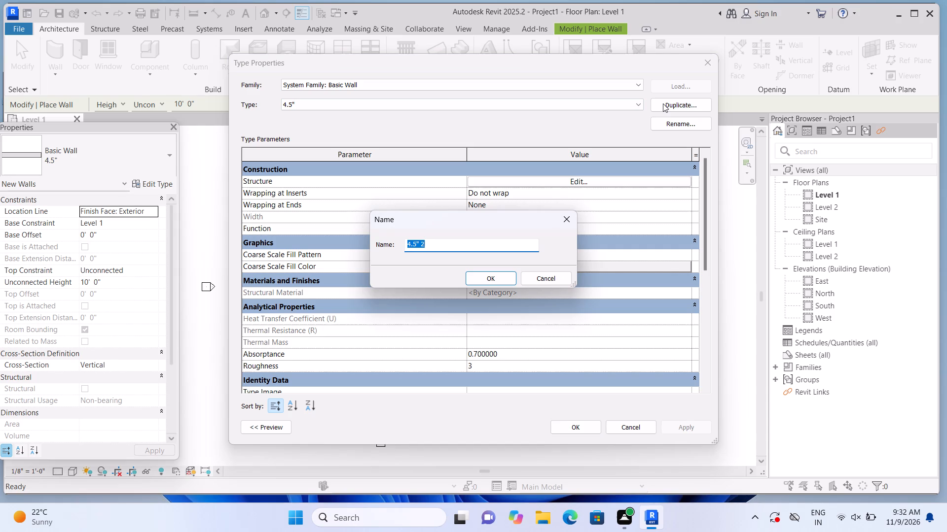
key(BackSpace)
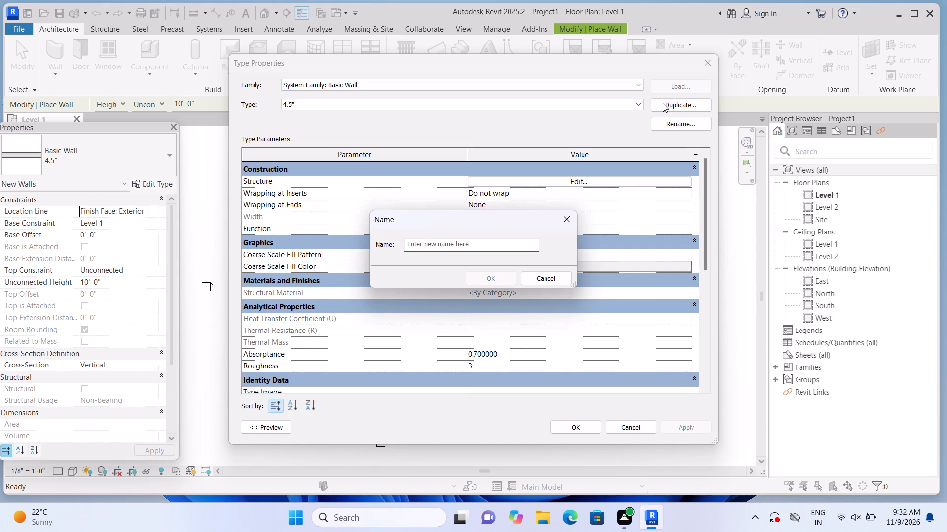
key(9)
key(shift+quotedbl)
key(Return)
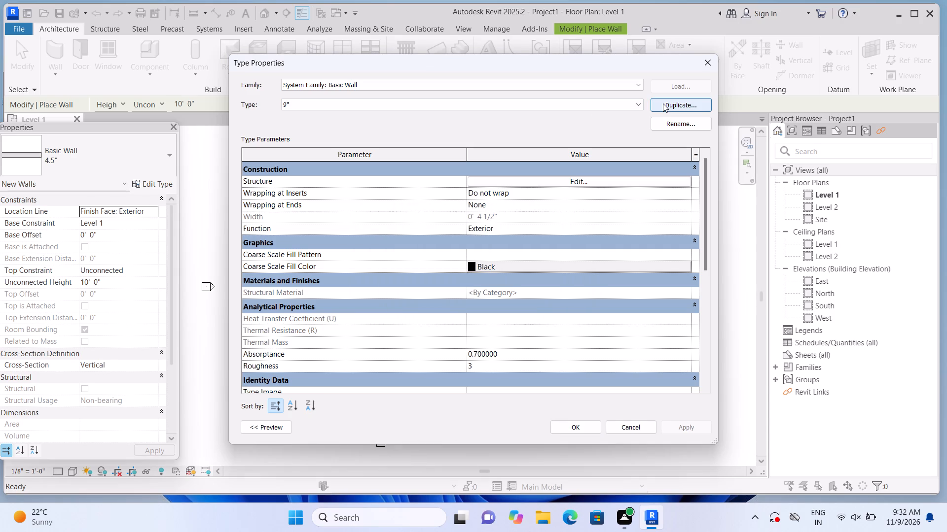
Set the structure layer thickness of the 9" wall type to 9" and apply the type.
click(574, 178)
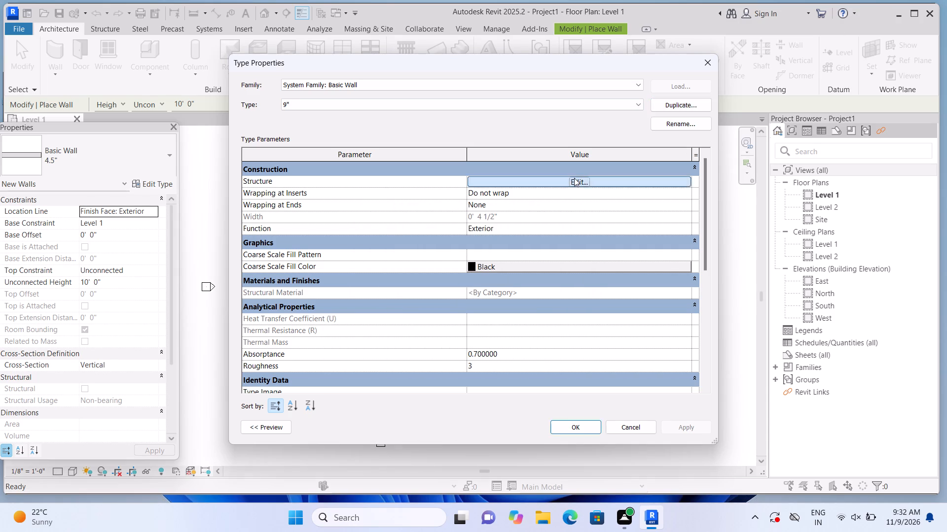
click(473, 176)
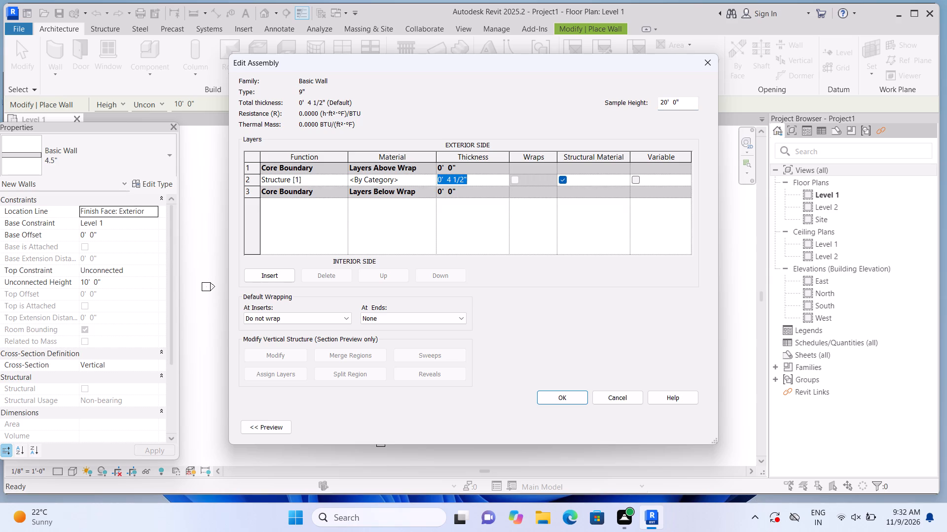
key(BackSpace)
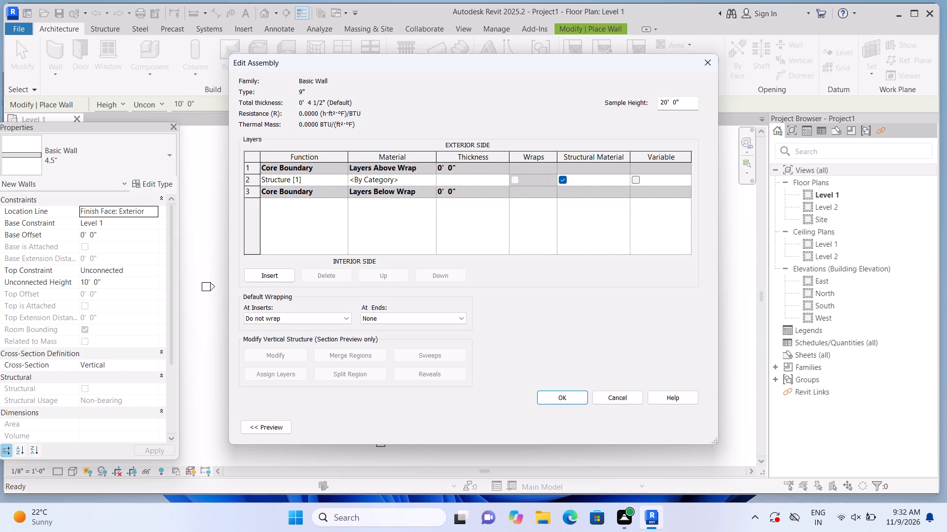
text(9")
key(Return)
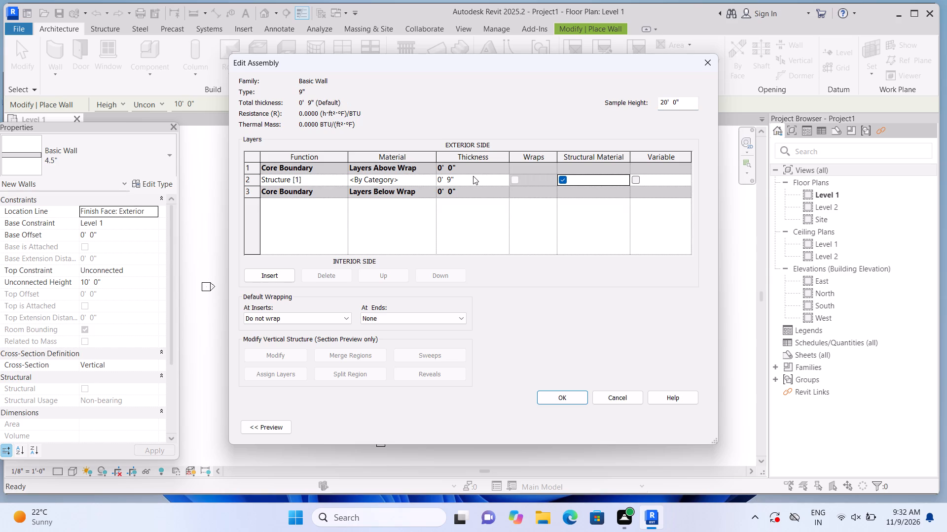
click(563, 397)
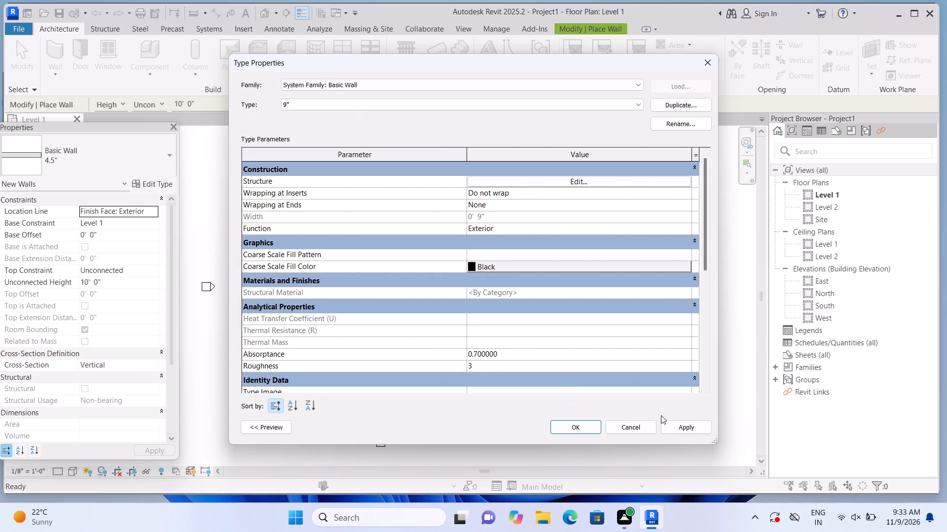
click(675, 429)
click(583, 427)
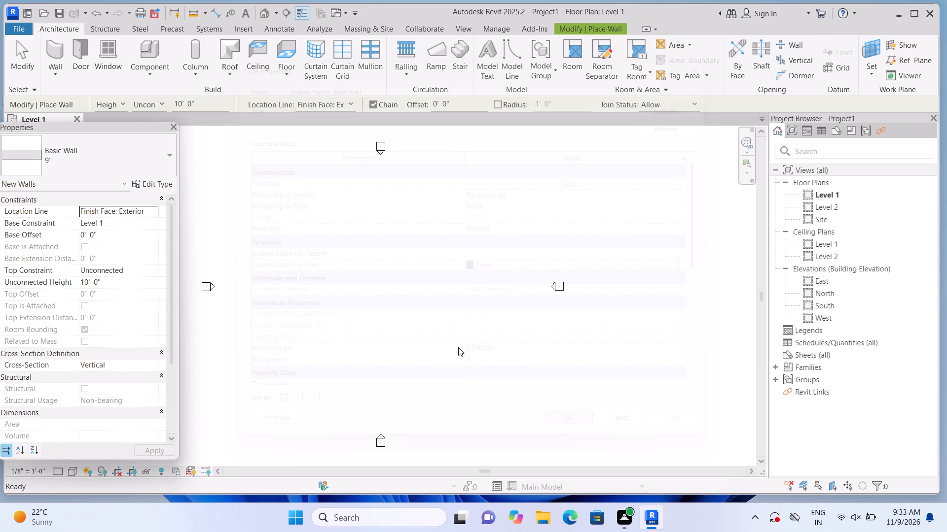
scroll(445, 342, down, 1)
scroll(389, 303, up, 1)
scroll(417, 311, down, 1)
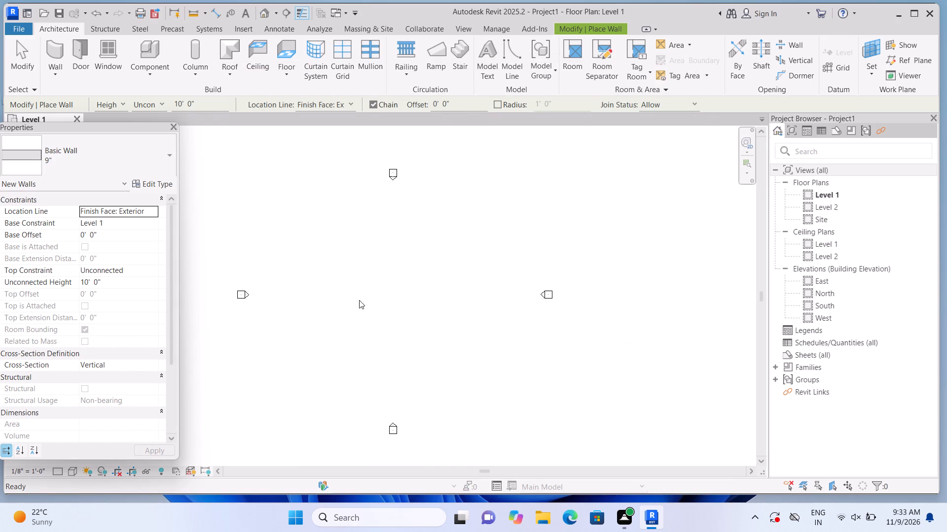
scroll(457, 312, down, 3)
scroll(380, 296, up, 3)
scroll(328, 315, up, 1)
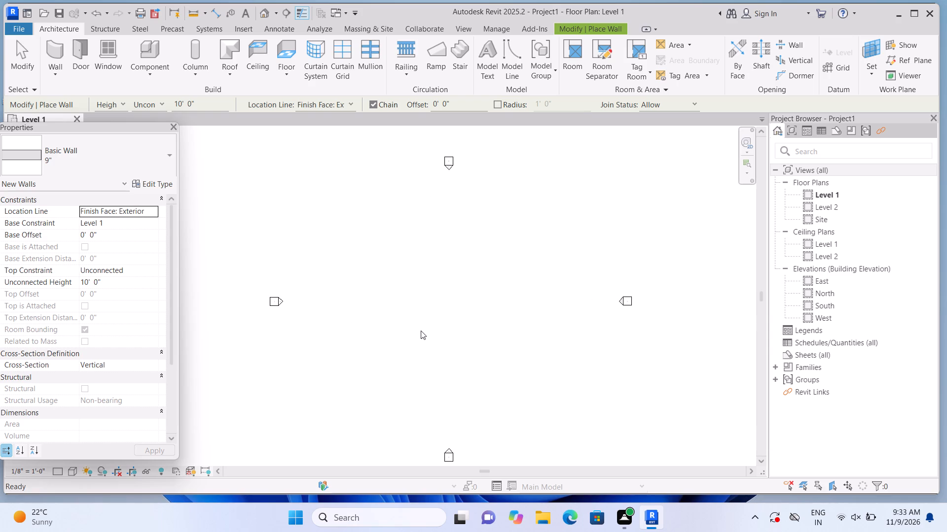
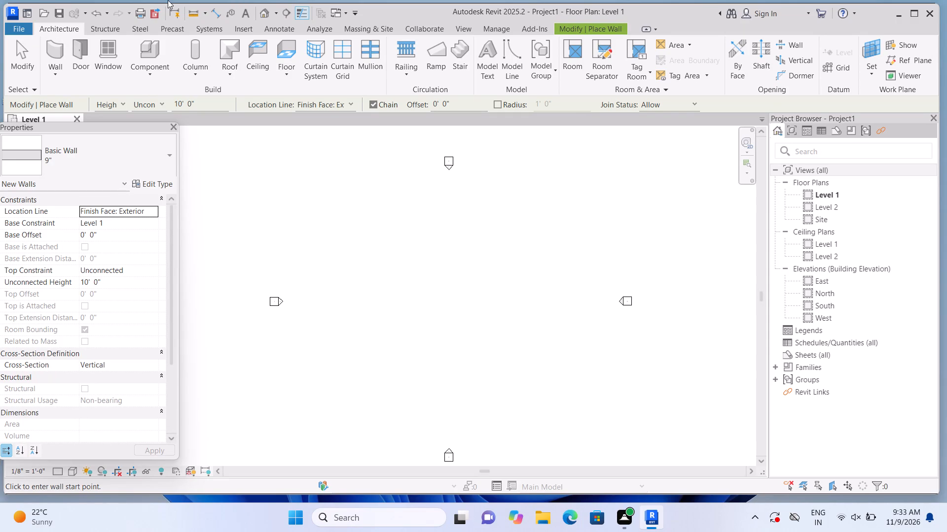
Draw 9" walls for the building's south and east sides, 40' long horizontally and 50' long vertically upward.
click(52, 50)
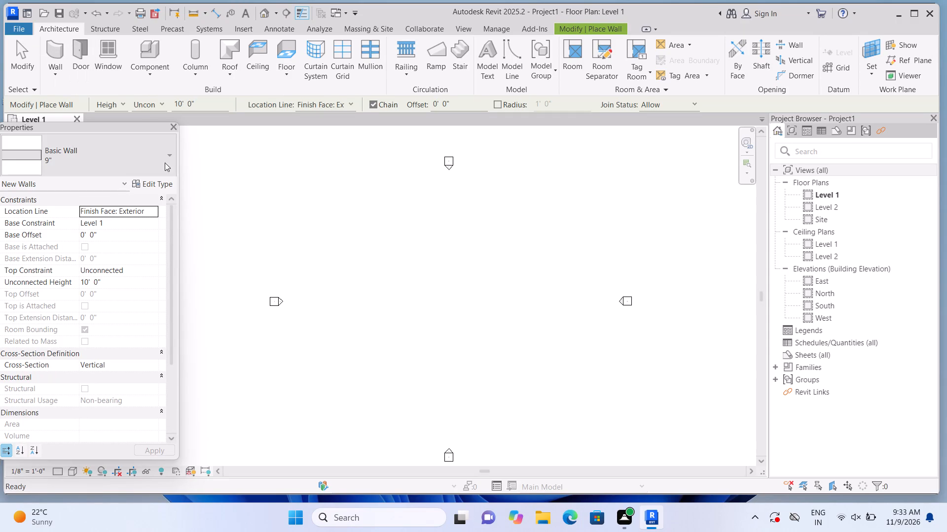
click(297, 398)
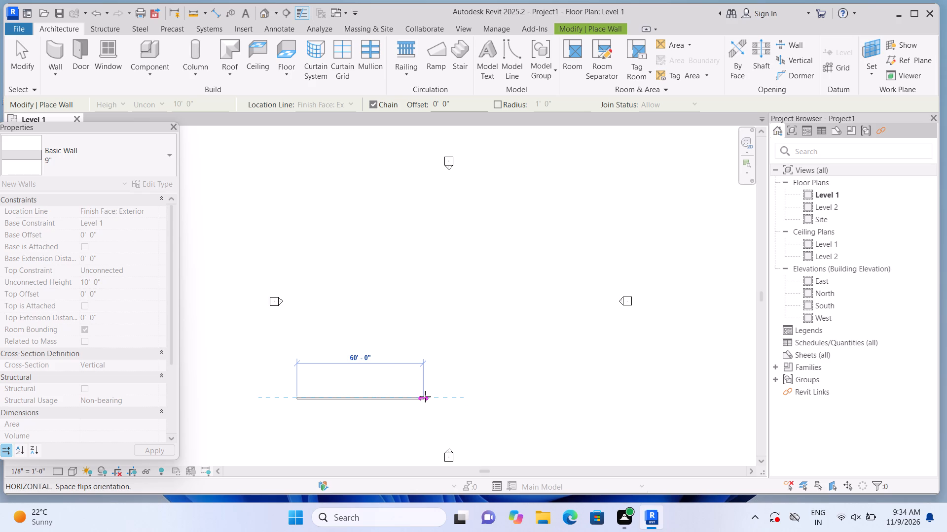
text(40')
key(Return)
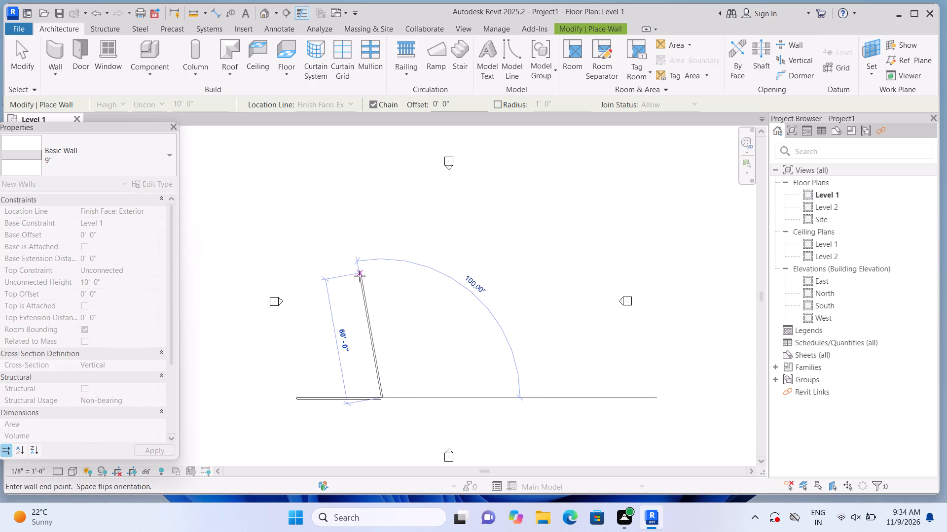
scroll(394, 263, up, 3)
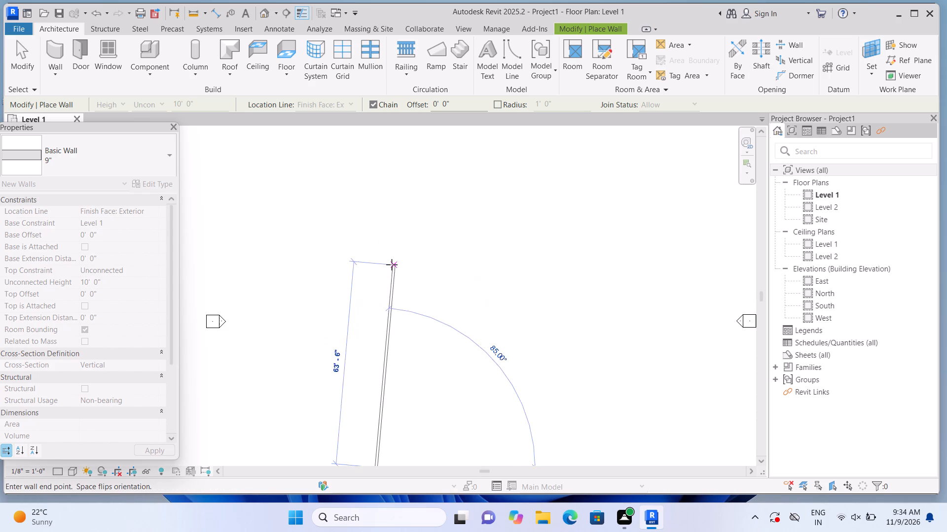
scroll(386, 233, down, 5)
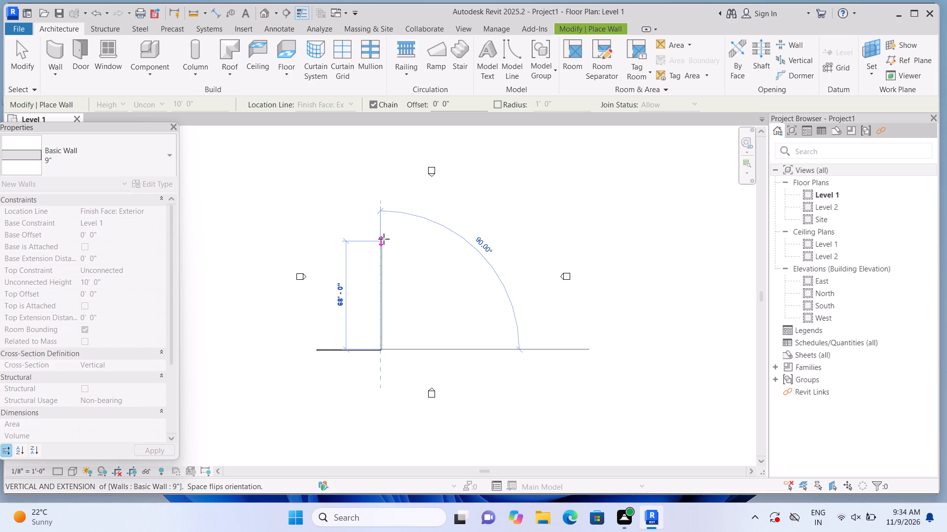
text(50')
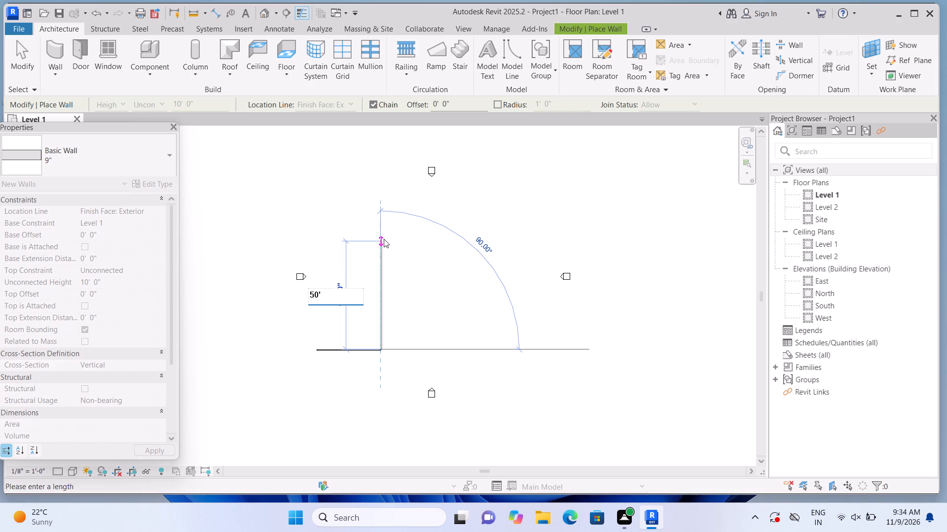
key(Return)
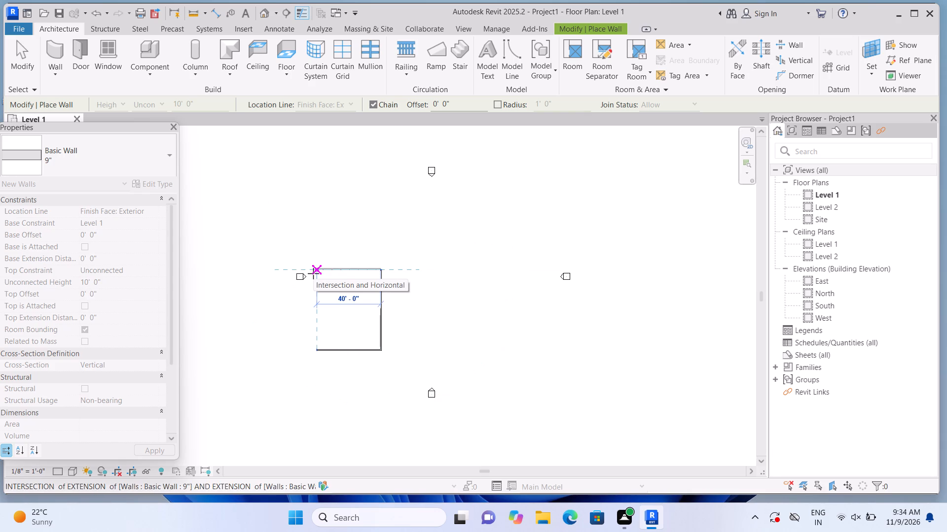
Close the rectangular outline with a 40' north wall and a 50' west wall, and end the Wall command.
scroll(313, 273, up, 1)
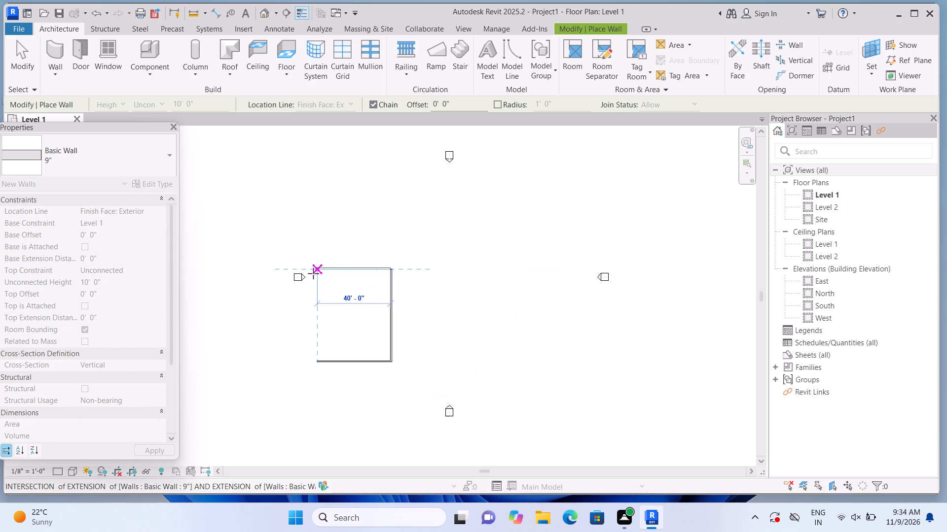
scroll(313, 273, up, 5)
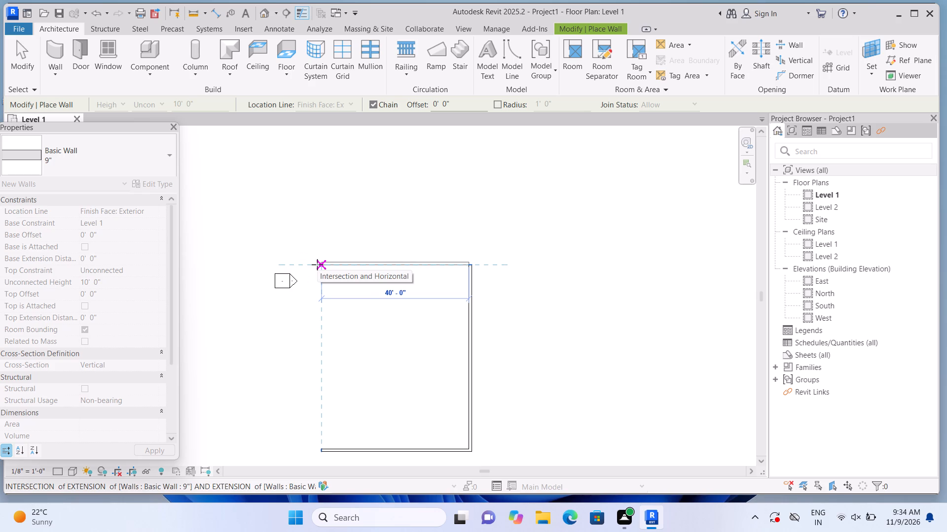
click(317, 265)
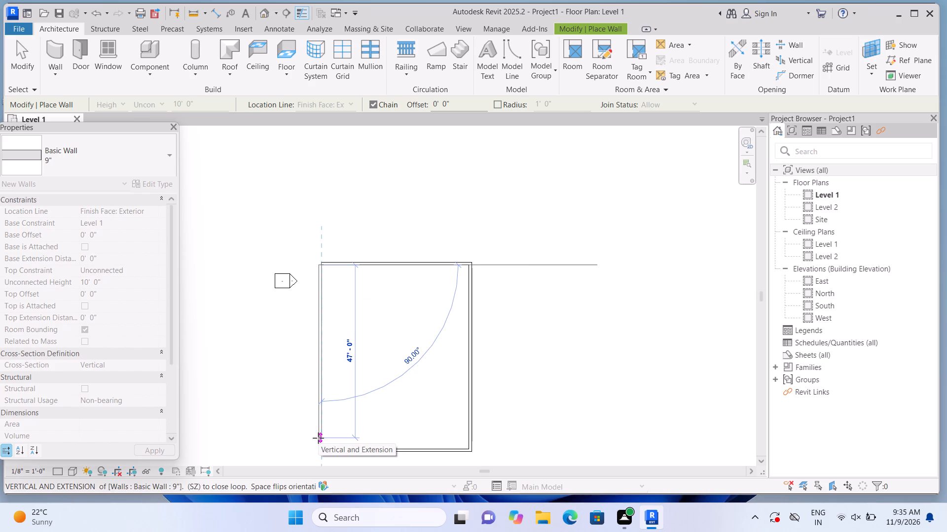
key(5)
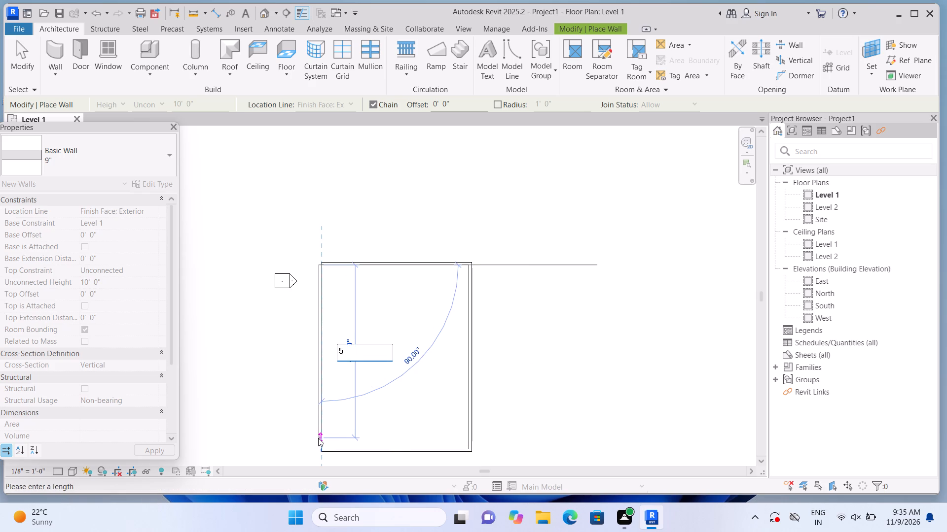
text(0')
key(Return)
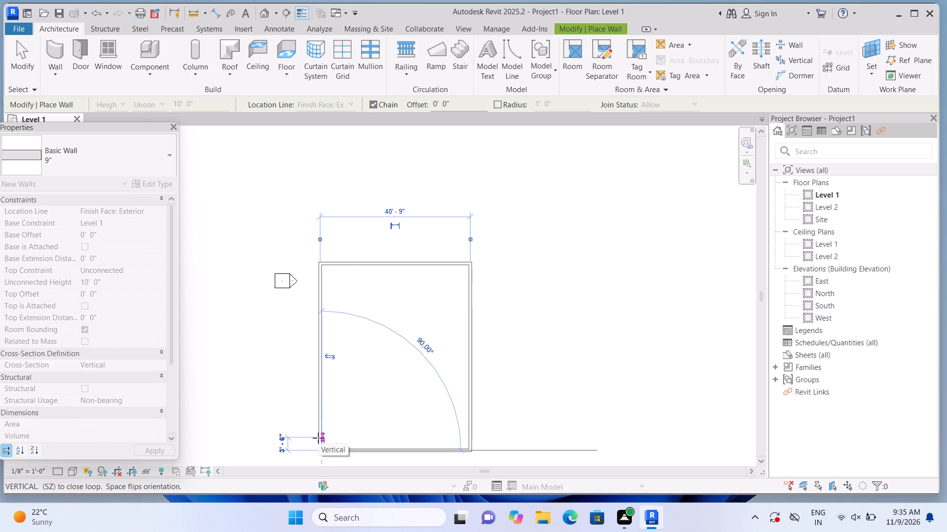
key(Escape)
scroll(236, 432, down, 2)
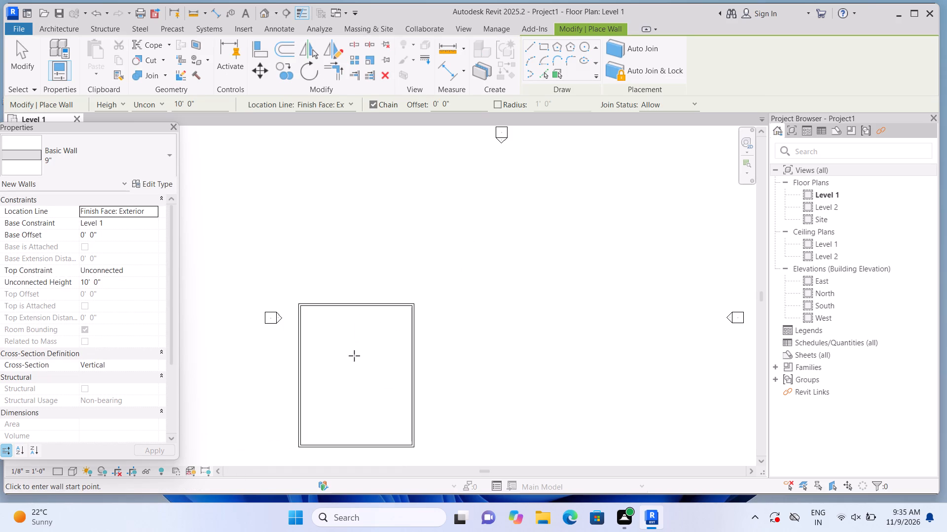
scroll(357, 366, down, 3)
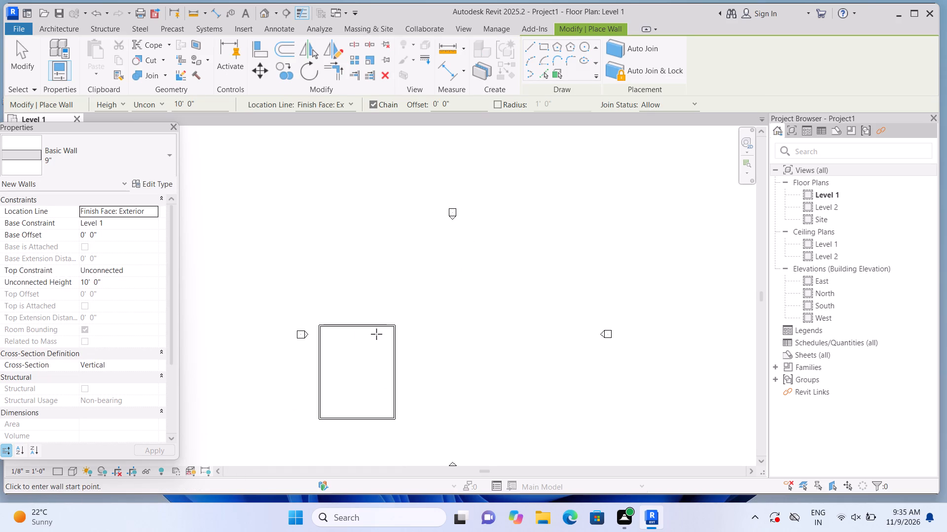
scroll(340, 395, up, 4)
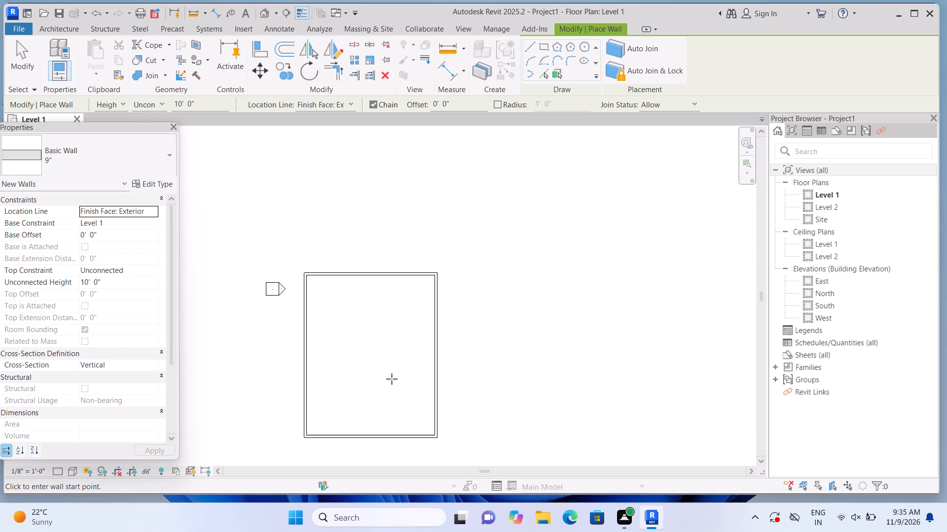
key(Escape)
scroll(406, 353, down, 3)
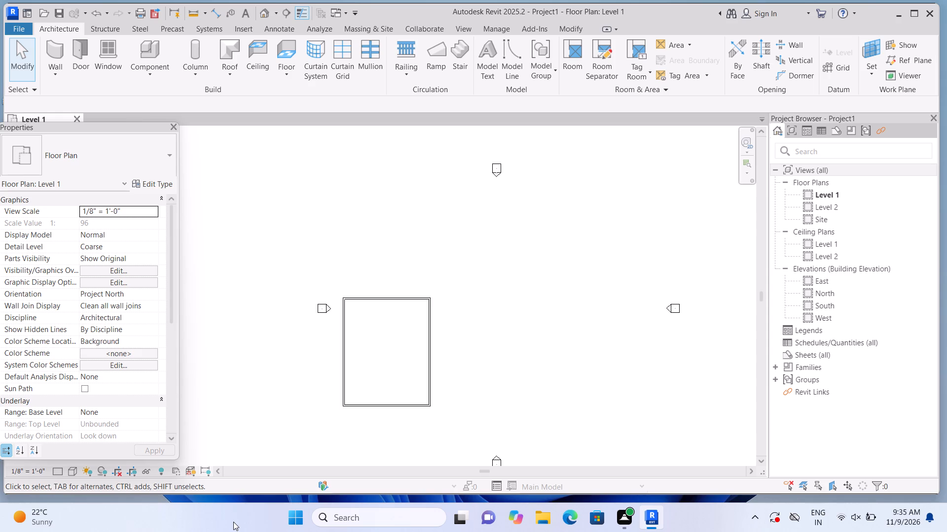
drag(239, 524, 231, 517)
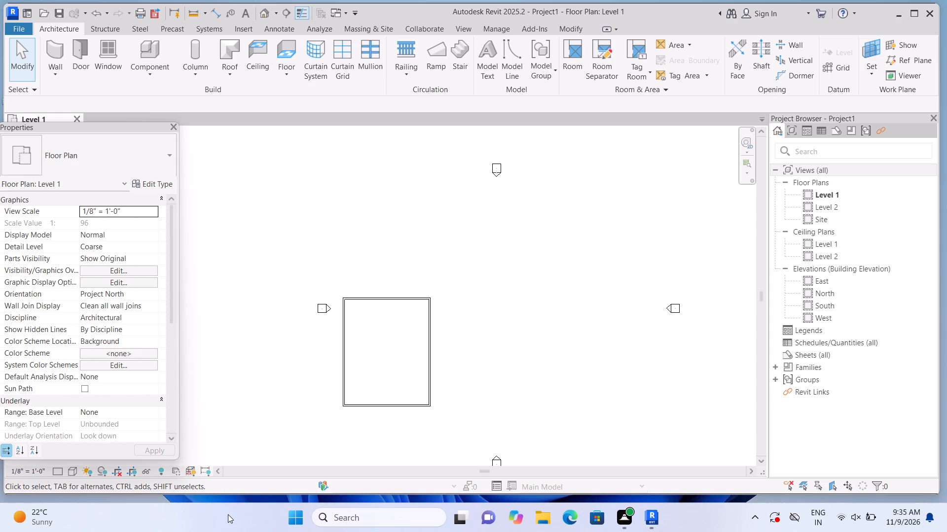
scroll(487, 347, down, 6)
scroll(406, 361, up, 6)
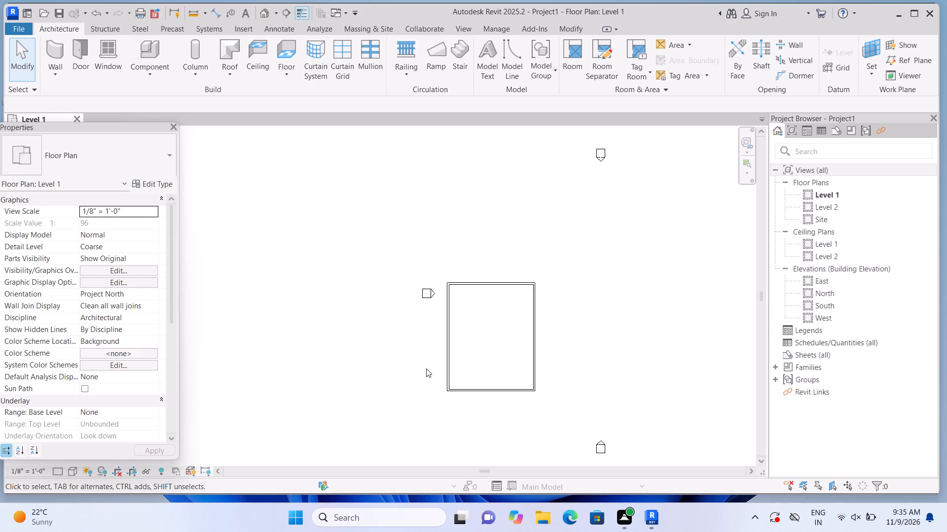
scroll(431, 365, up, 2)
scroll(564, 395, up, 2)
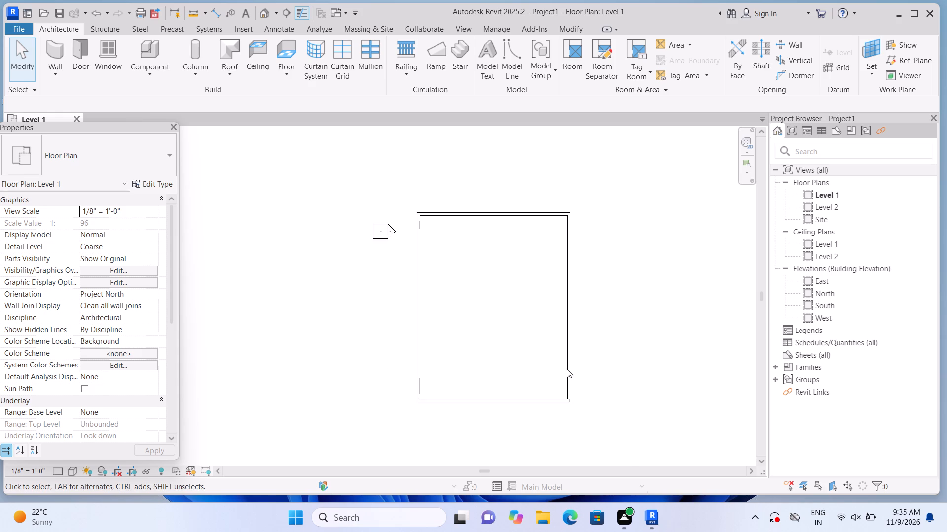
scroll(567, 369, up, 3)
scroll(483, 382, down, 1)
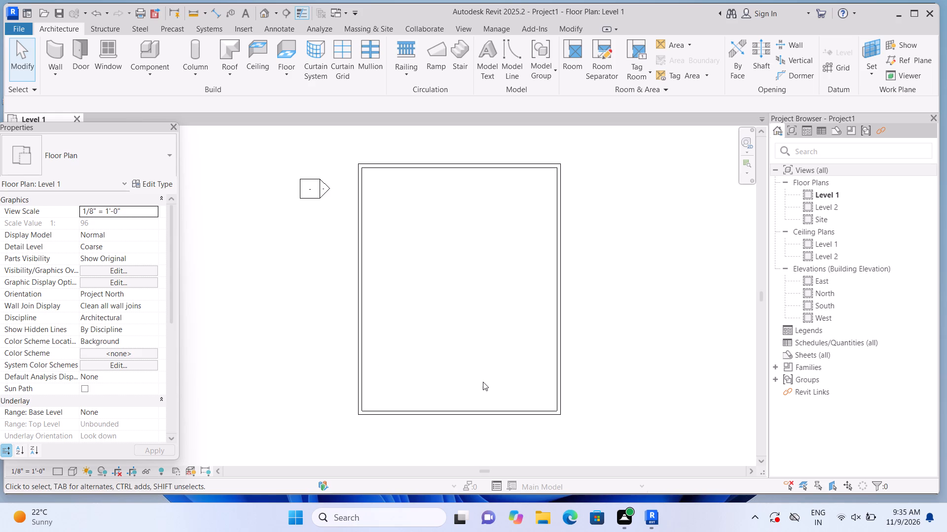
Examine the four-wall enclosure in the default 3D view from several angles and from the home orientation.
click(267, 6)
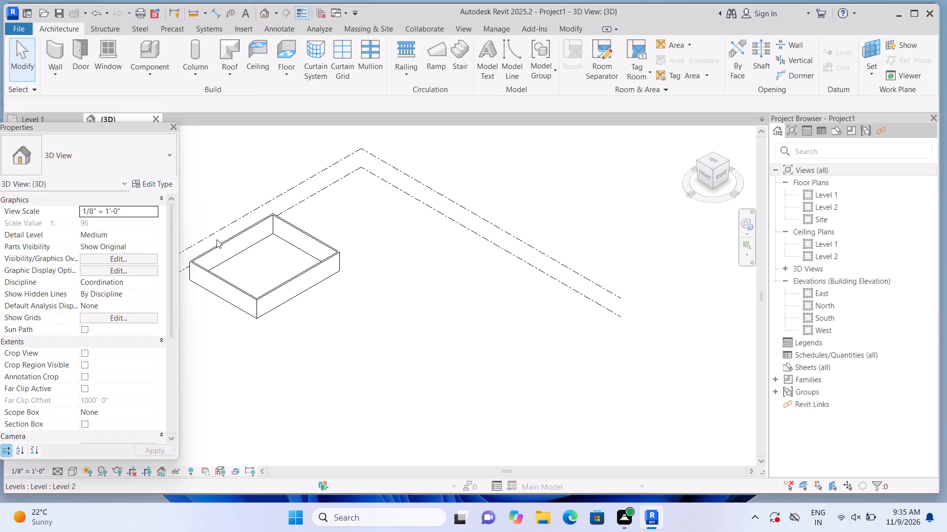
scroll(214, 243, up, 5)
middle_drag(187, 348, 230, 355)
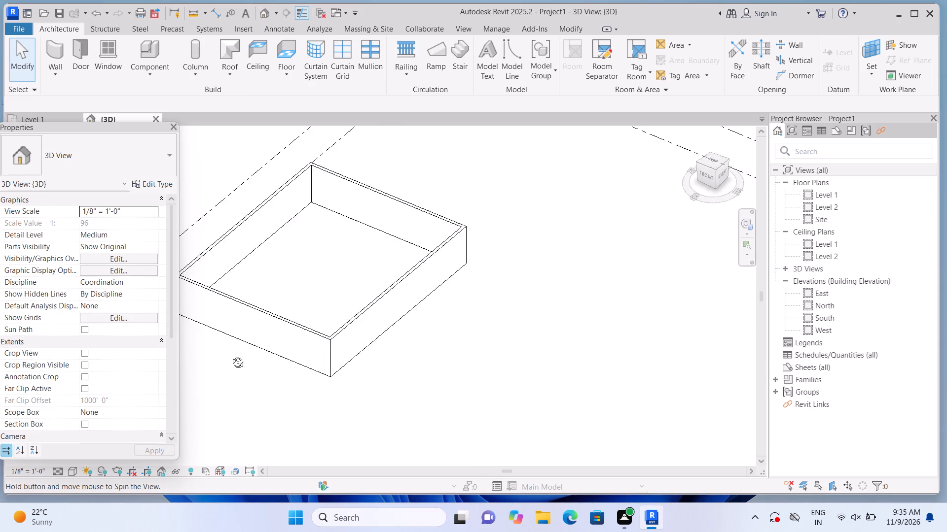
middle_drag(230, 355, 230, 364)
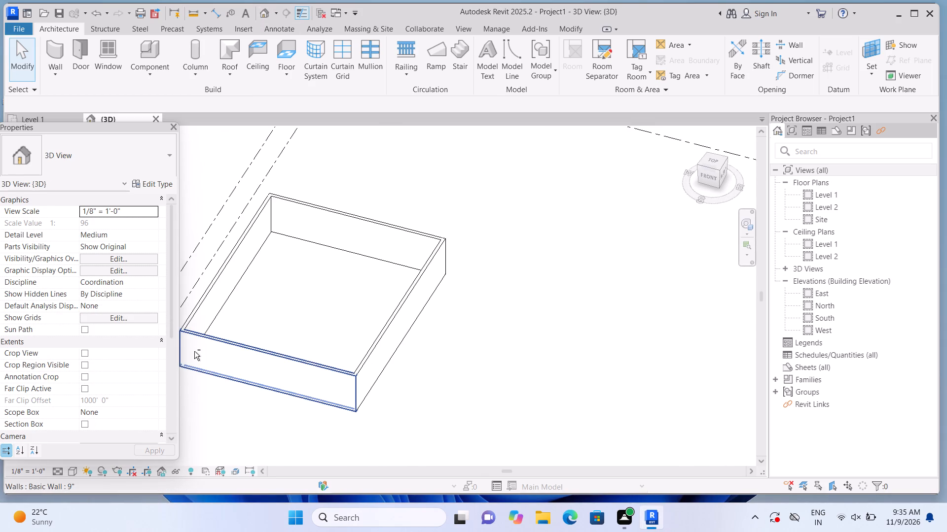
scroll(294, 411, down, 3)
scroll(203, 427, up, 5)
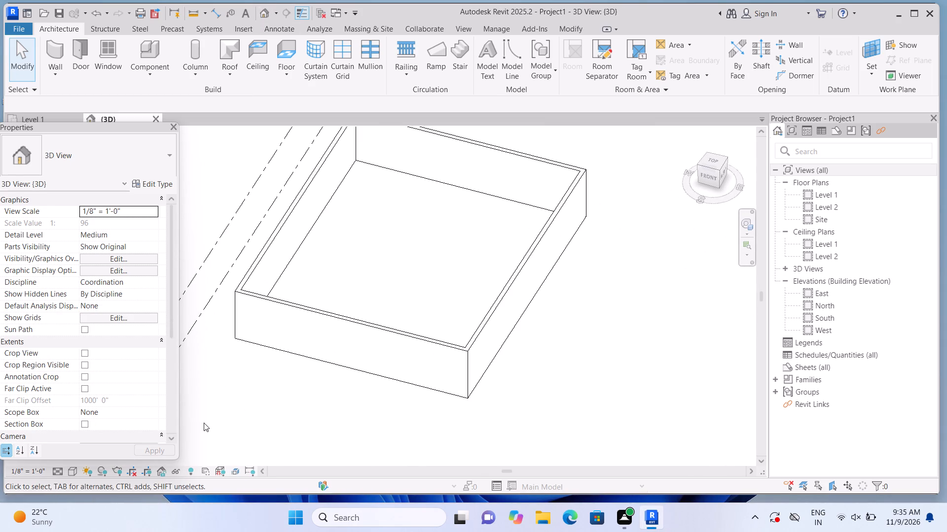
click(691, 132)
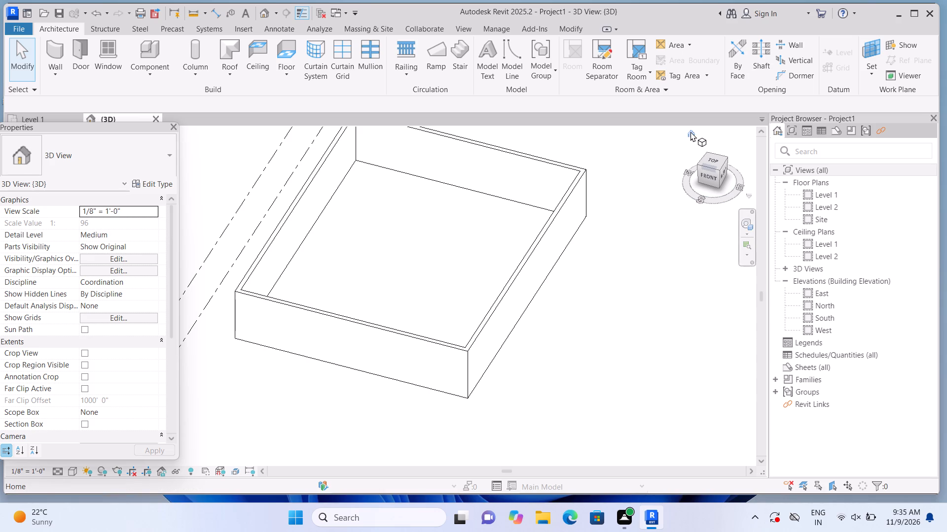
scroll(176, 277, up, 6)
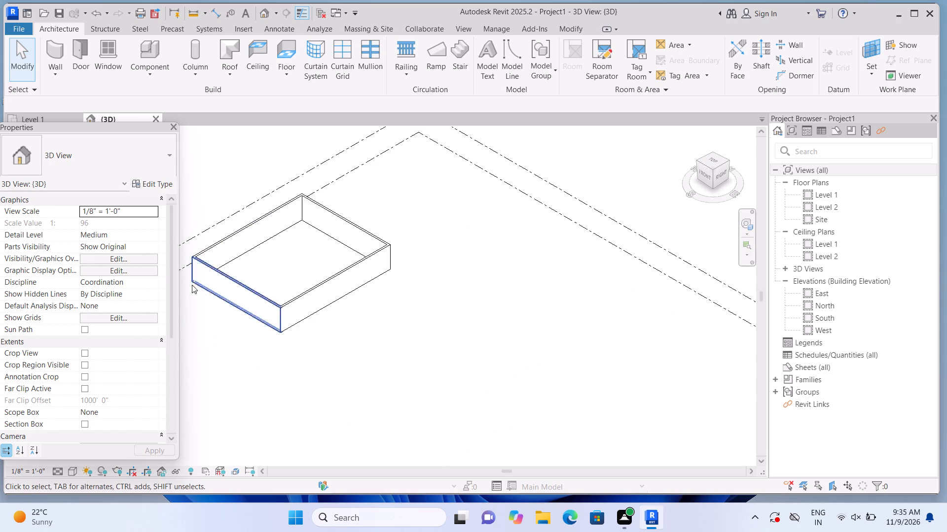
scroll(192, 285, up, 6)
scroll(209, 297, down, 4)
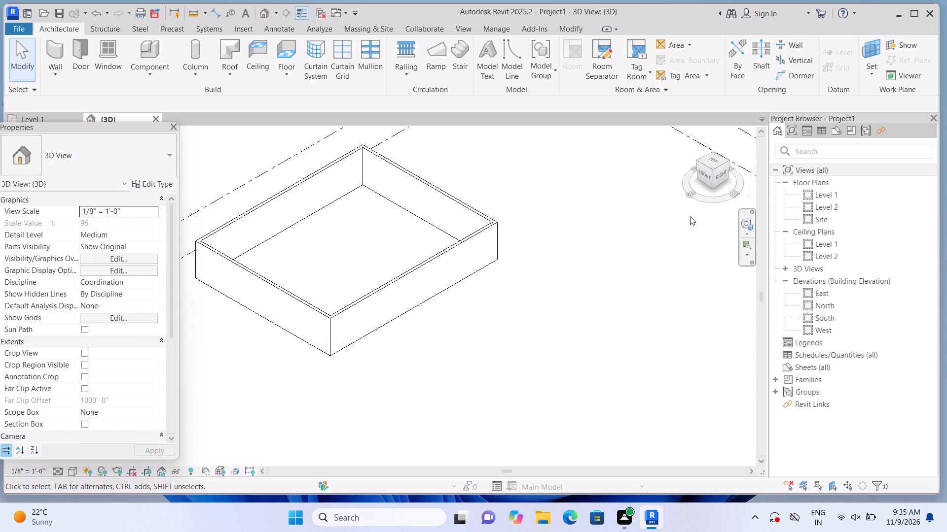
Return to the Level 1 floor plan.
double_click(809, 193)
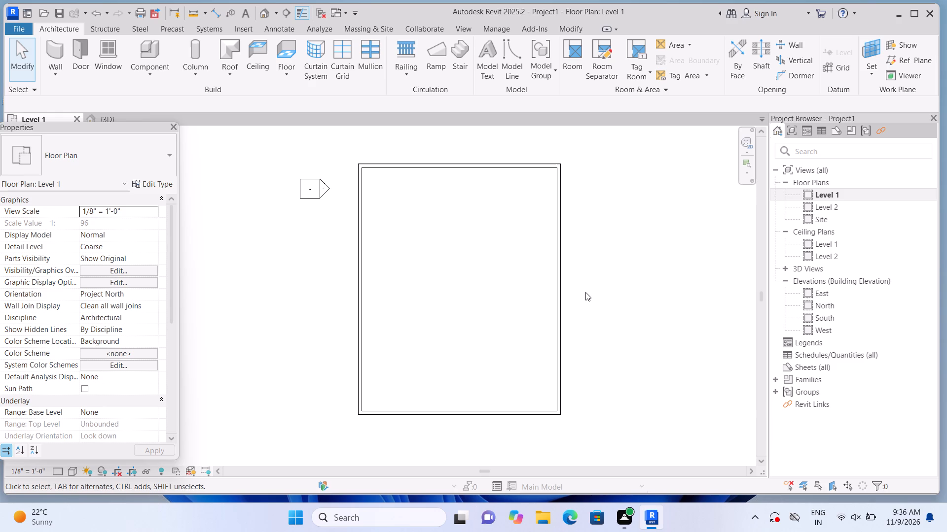
middle_drag(476, 294, 488, 289)
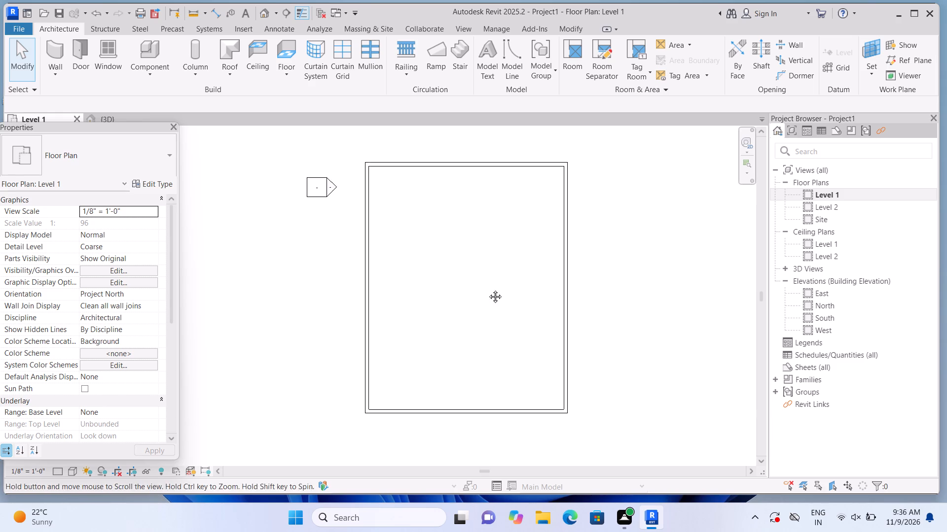
middle_drag(488, 289, 489, 289)
scroll(475, 288, down, 4)
middle_drag(468, 283, 420, 274)
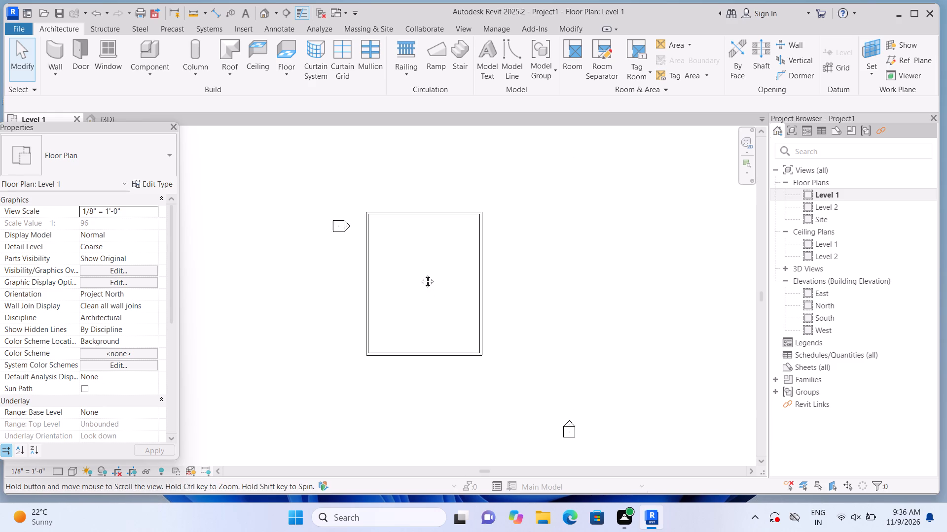
middle_drag(420, 274, 423, 273)
scroll(423, 273, up, 6)
scroll(420, 299, down, 2)
scroll(424, 330, up, 1)
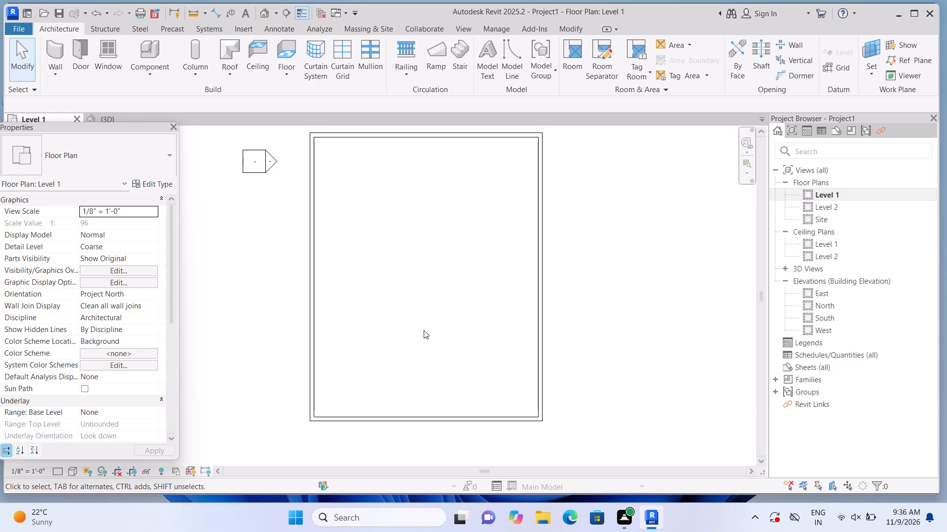
middle_drag(428, 336, 468, 352)
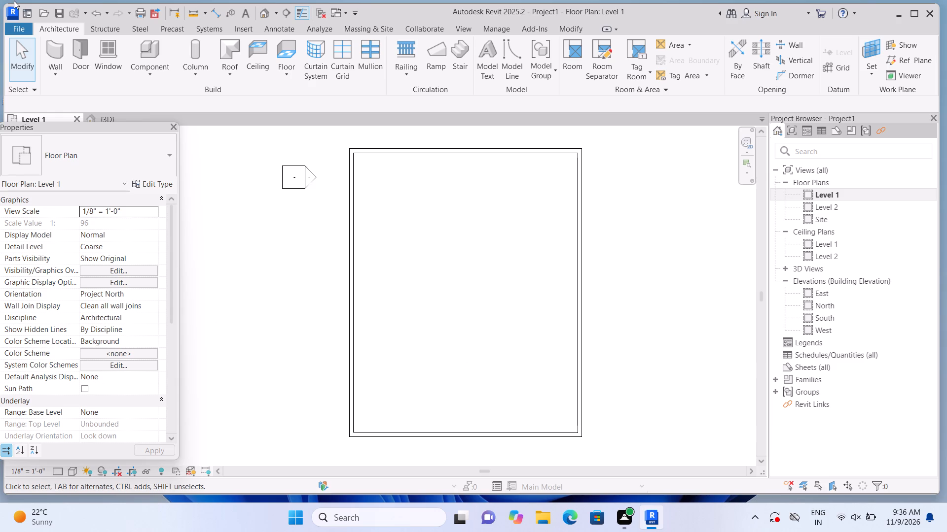
Draw a 4.5" partition wall 14' north from the south wall's inner face, near the building's west side.
click(52, 40)
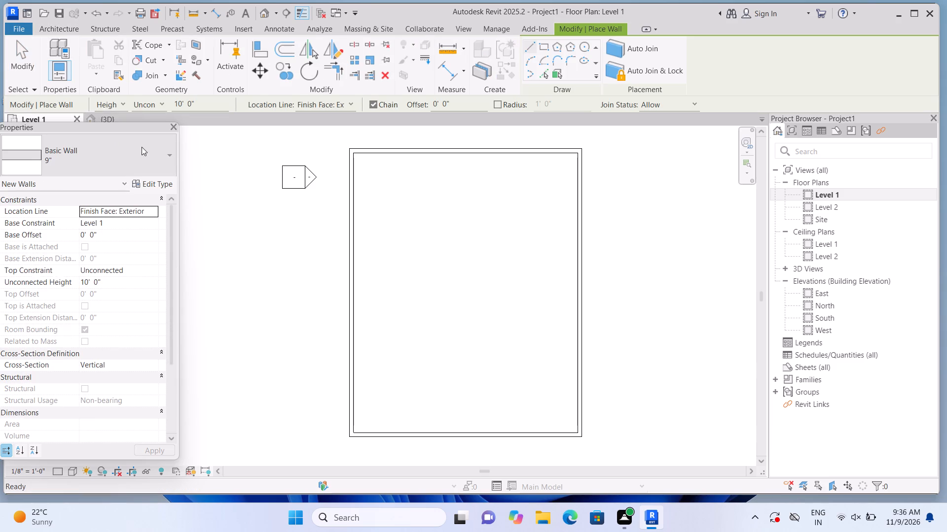
click(165, 158)
scroll(97, 241, up, 3)
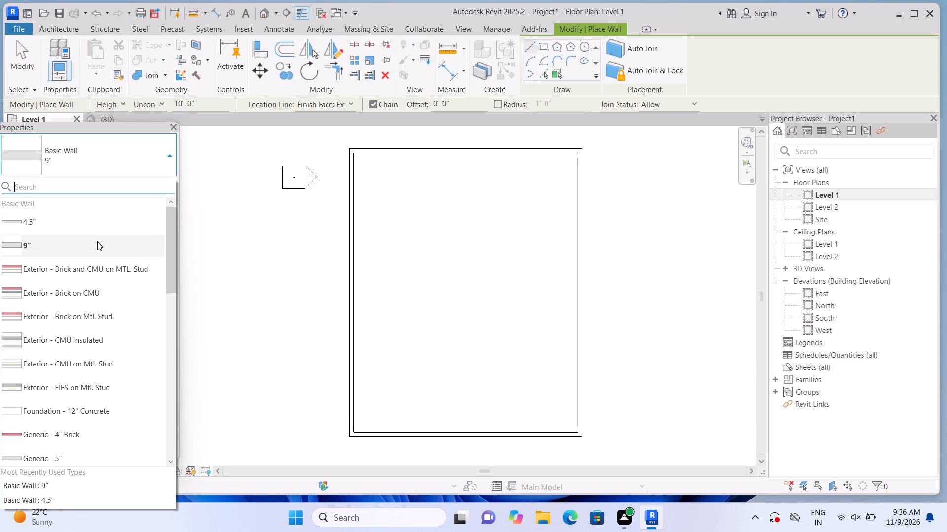
click(100, 228)
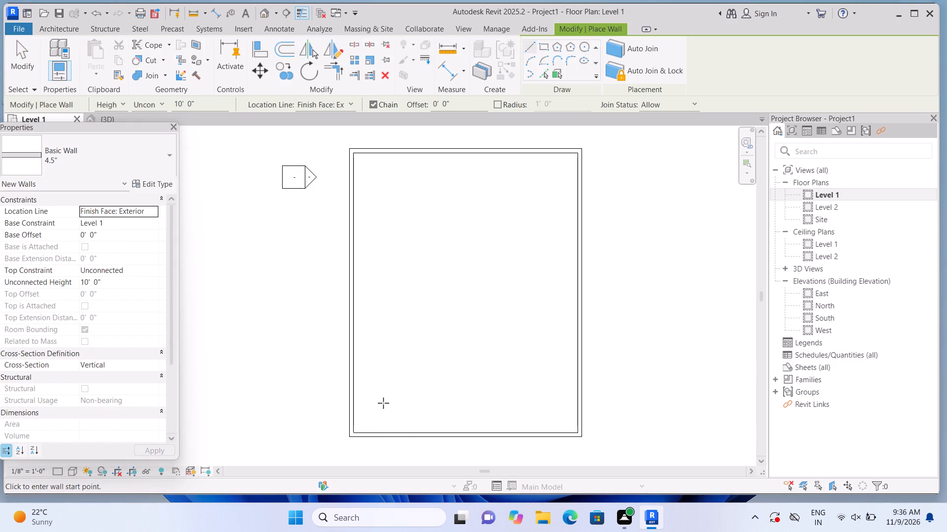
click(392, 433)
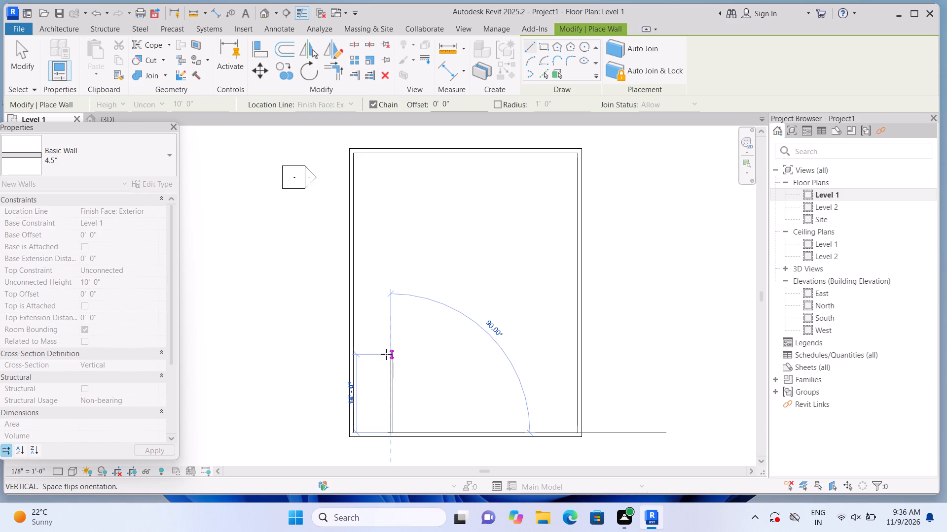
click(386, 354)
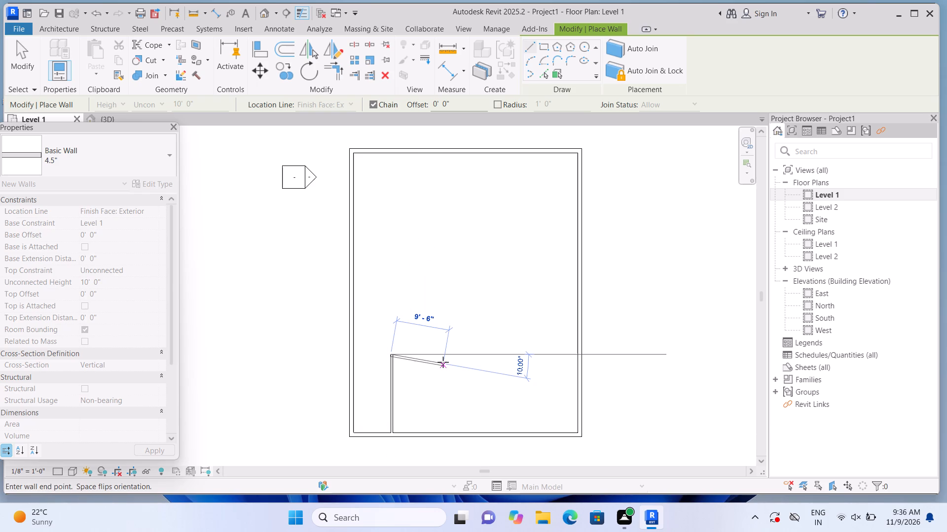
key(Escape)
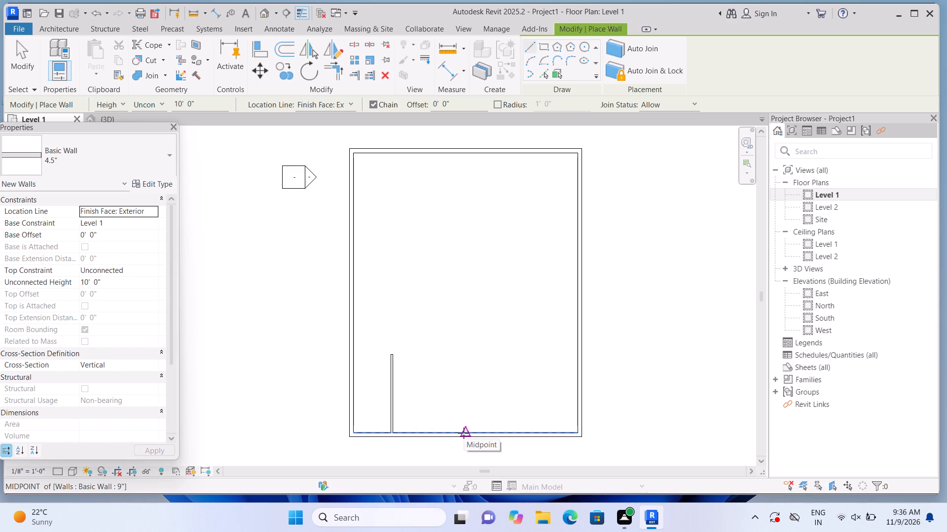
Enclose a small southeast corner room with 4.5" walls: 10' north from about 5'-6" off the east wall, then east to that wall.
click(545, 429)
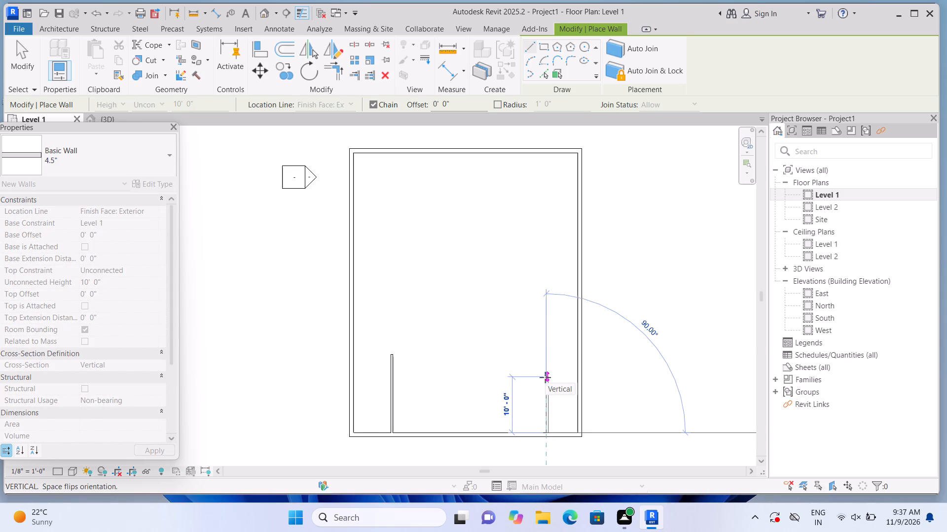
click(545, 377)
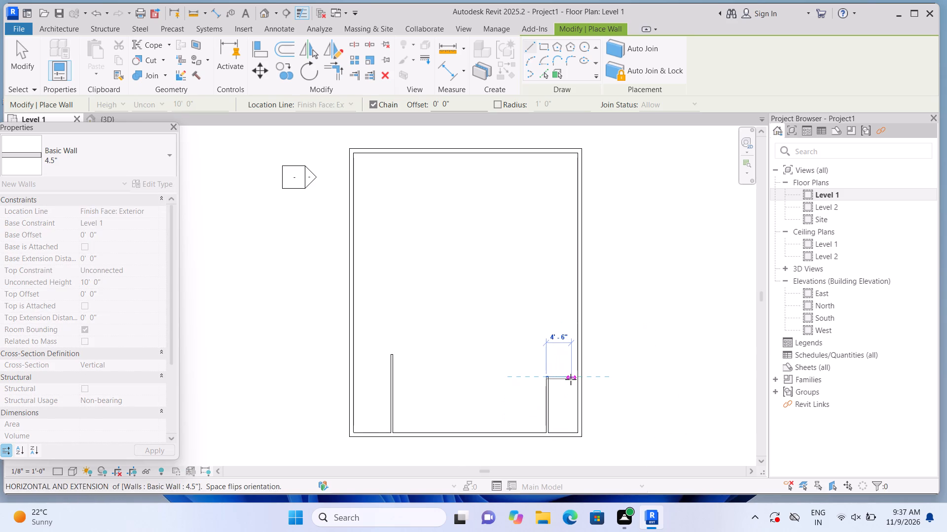
click(576, 380)
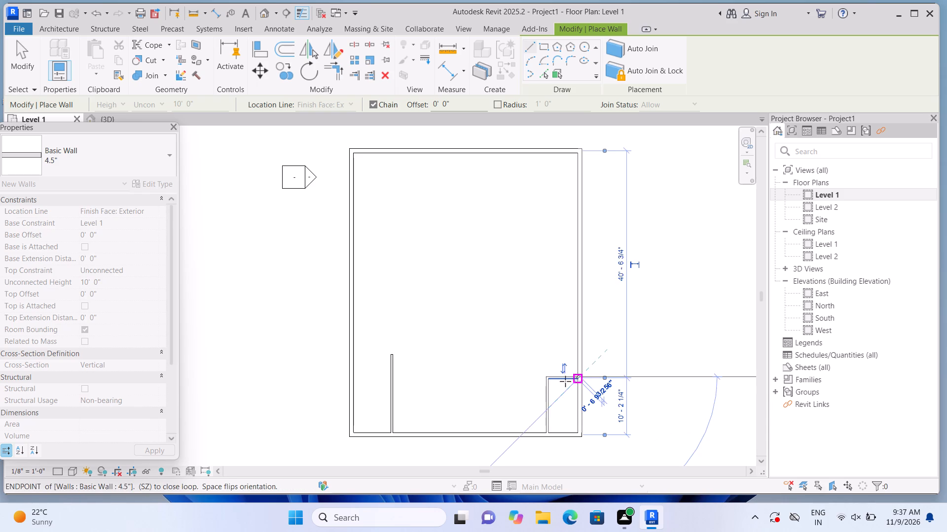
key(Escape)
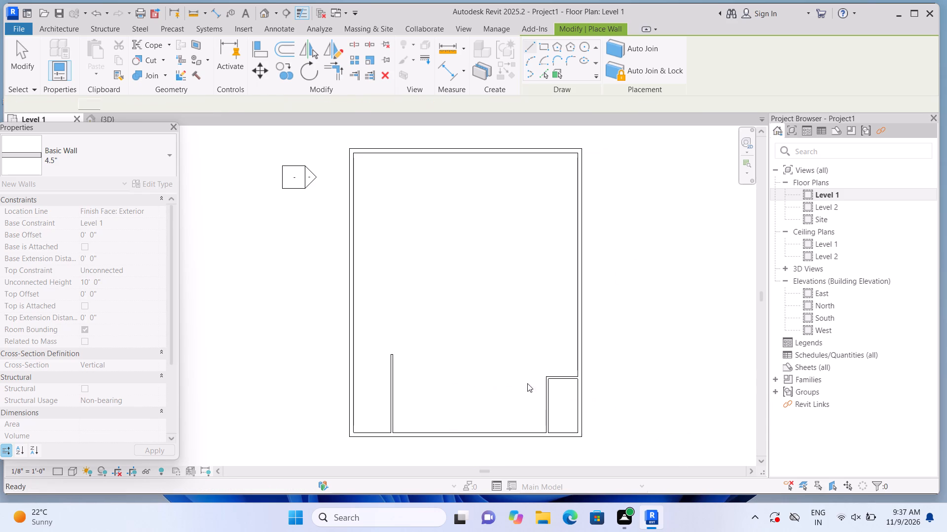
Add an adjoining room with 4.5" walls, flipped to align: 10'-6" west from the corner room's northwest corner, then south to the outer wall.
middle_drag(502, 385, 510, 344)
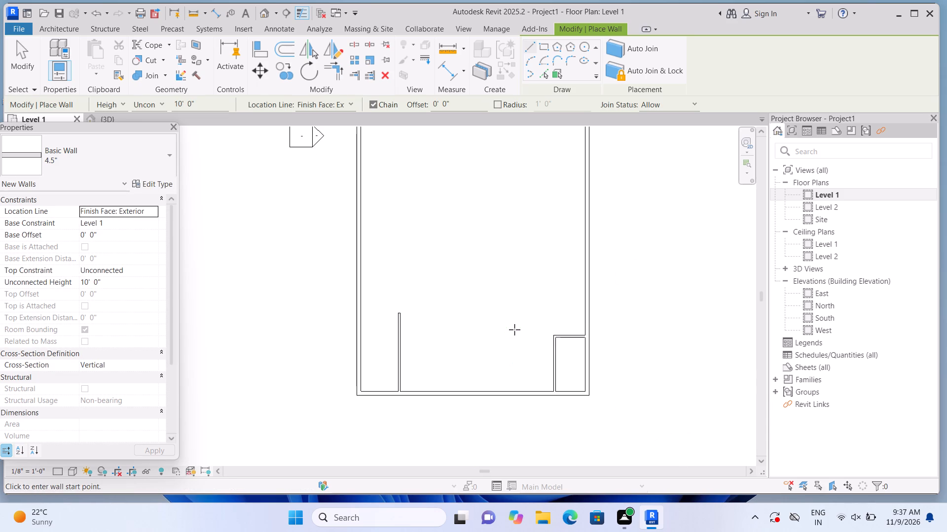
scroll(514, 330, up, 1)
scroll(544, 361, up, 1)
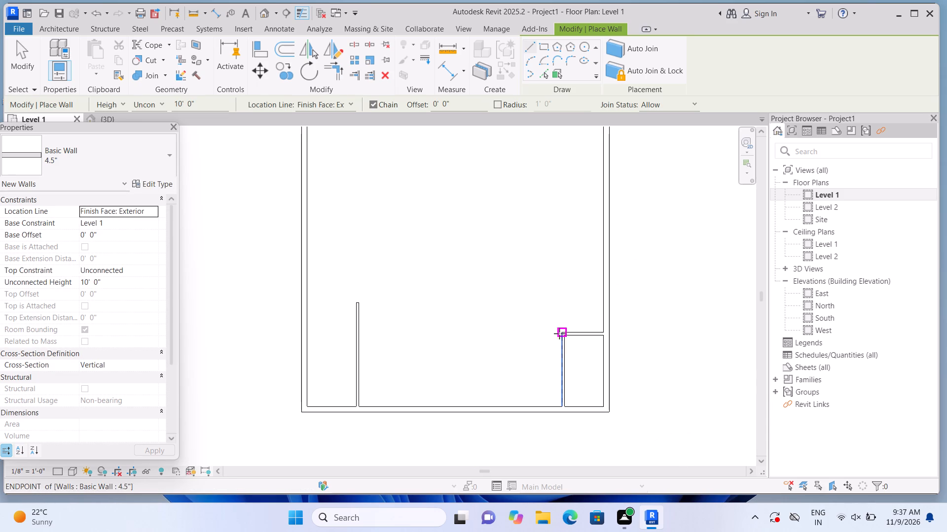
click(559, 332)
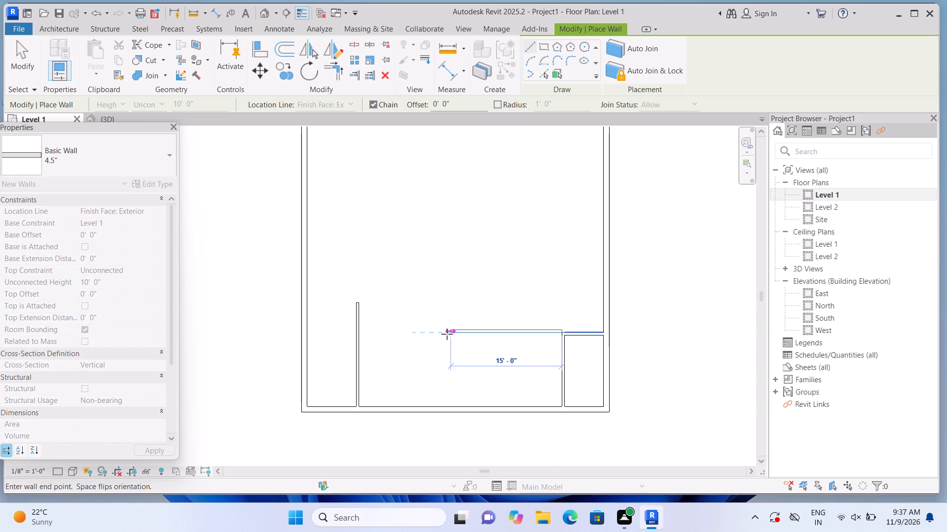
key(space)
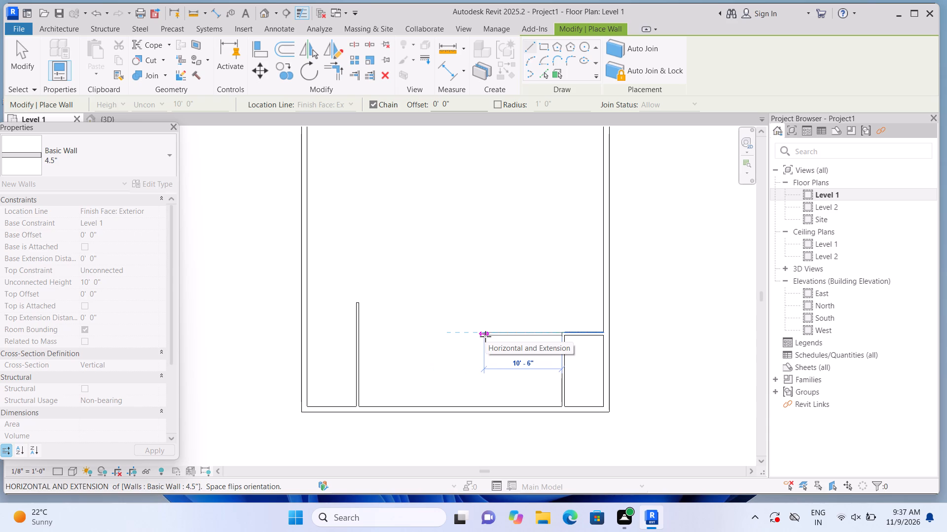
click(485, 336)
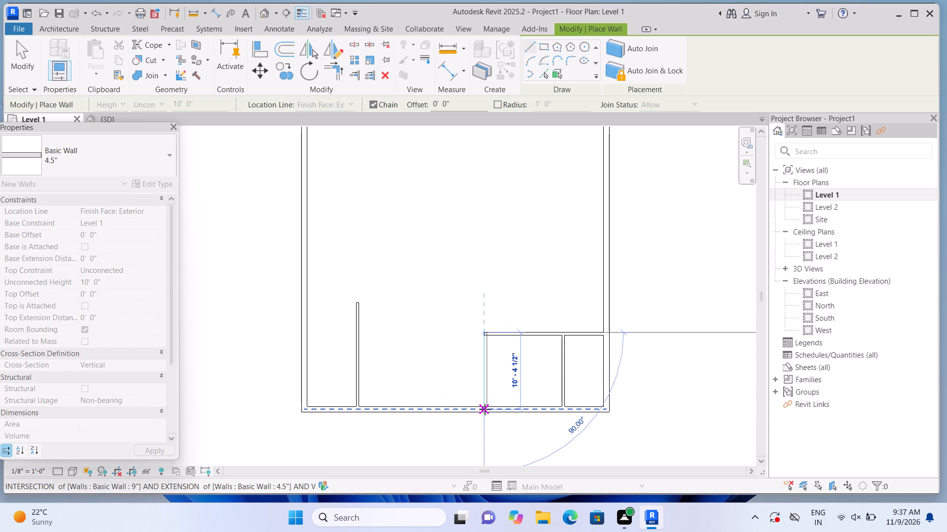
click(485, 409)
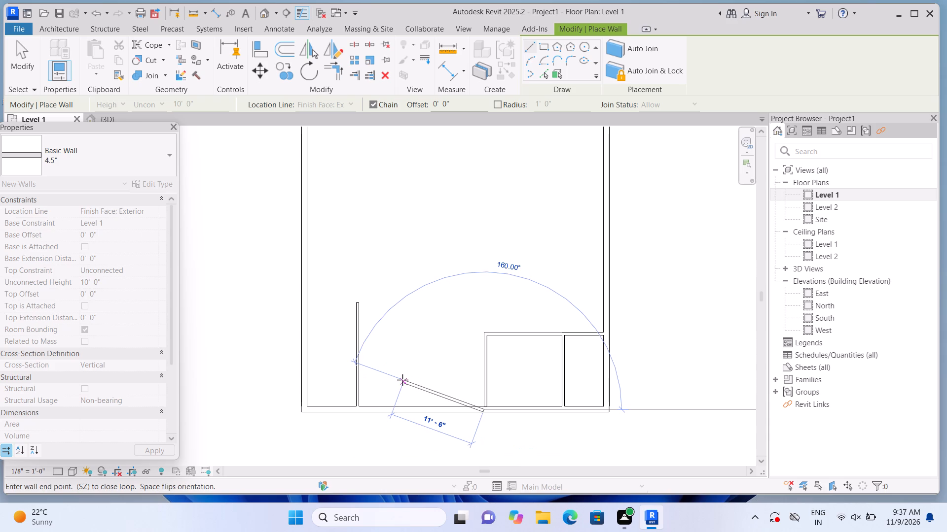
key(Escape)
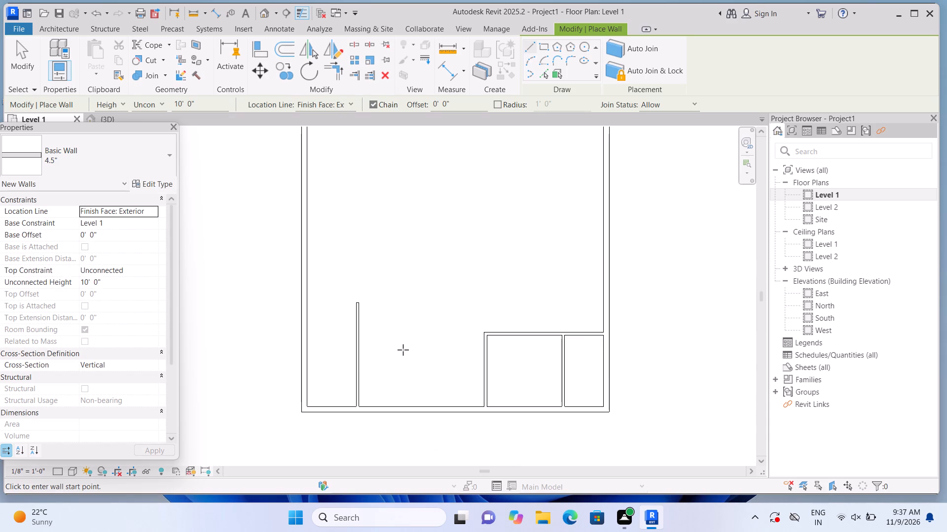
Draw a 4' wall north from the adjoining room's northwest corner, level with the west partition's end, and end the Wall command.
click(484, 332)
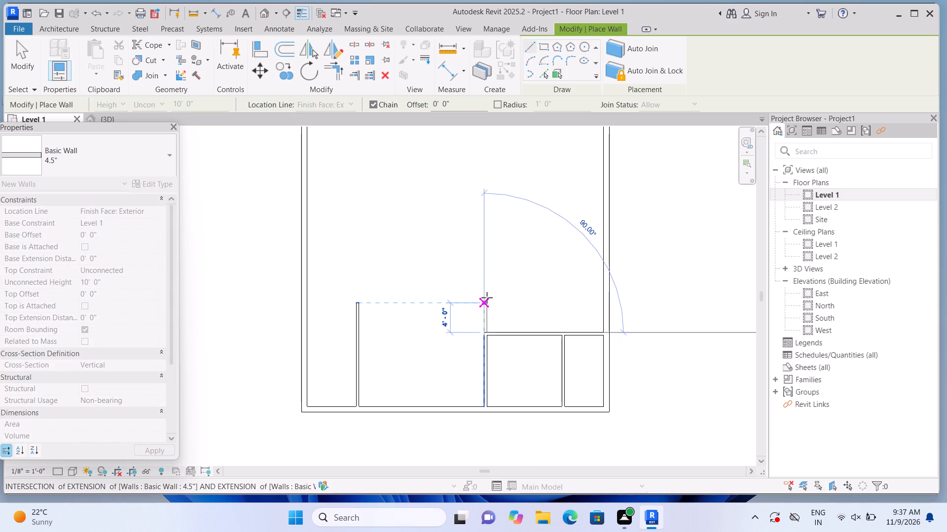
double_click(487, 298)
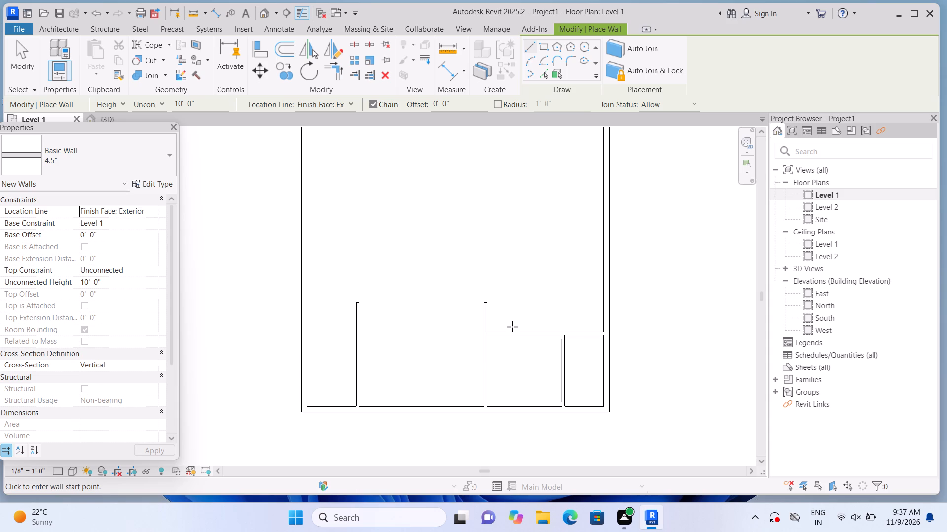
key(Escape)
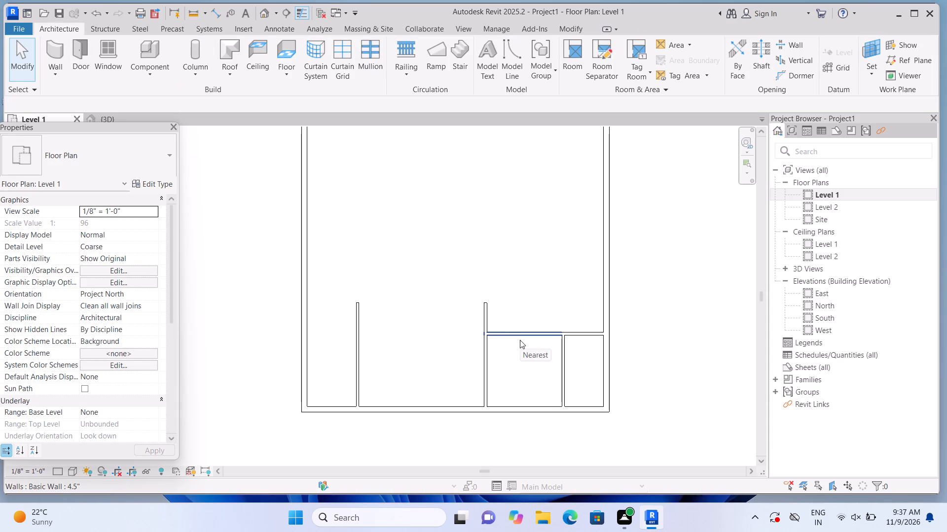
Enclose a northwest room with 4.5" walls: 14'-6" east from the west wall, 16' below the north wall, then north to the outer wall.
scroll(490, 242, down, 2)
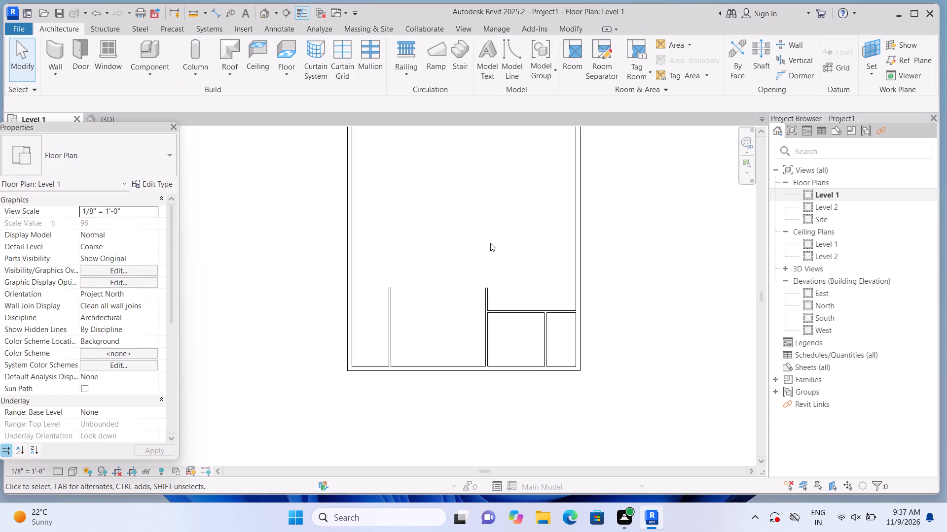
scroll(443, 256, down, 2)
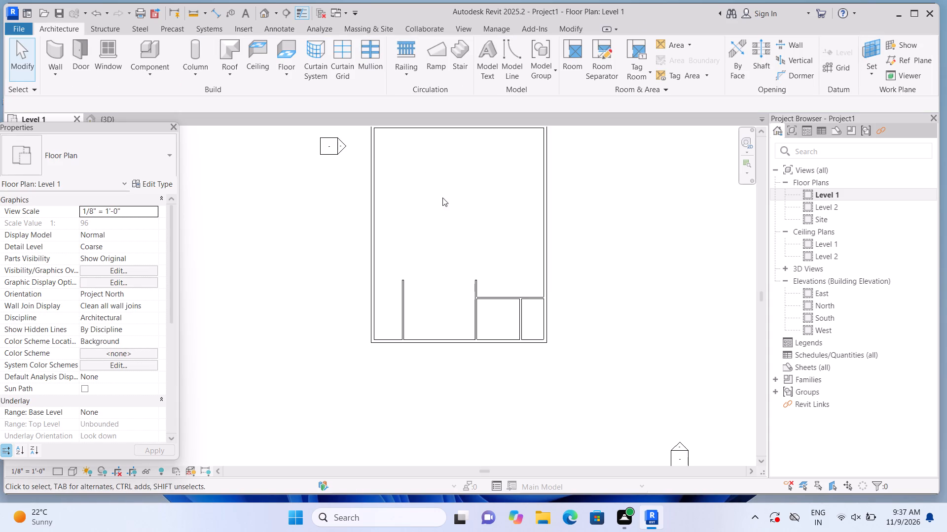
middle_drag(442, 198, 439, 291)
scroll(440, 290, up, 2)
middle_drag(440, 290, 430, 242)
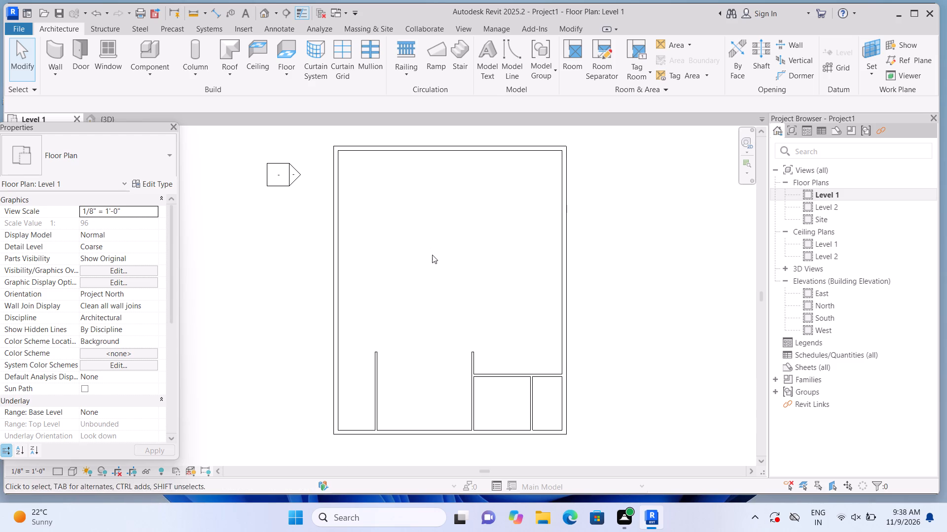
middle_click(434, 264)
click(51, 47)
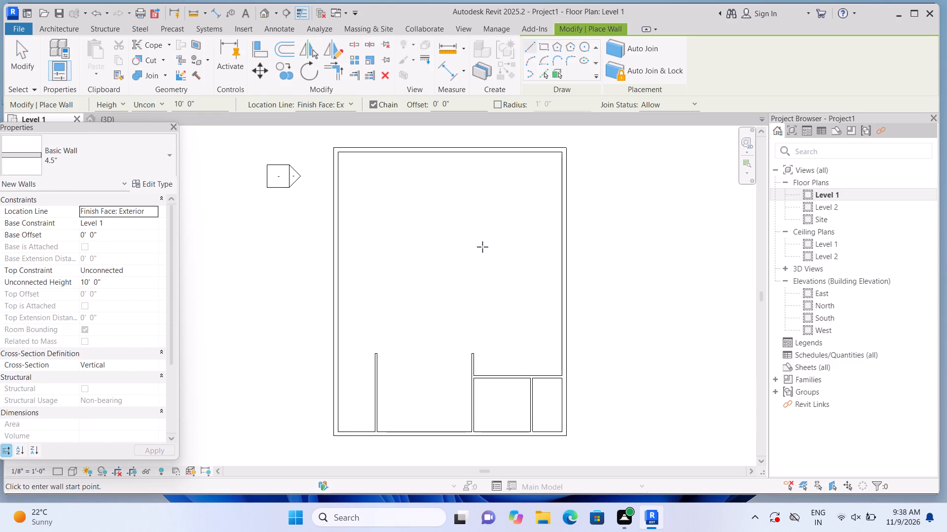
click(340, 239)
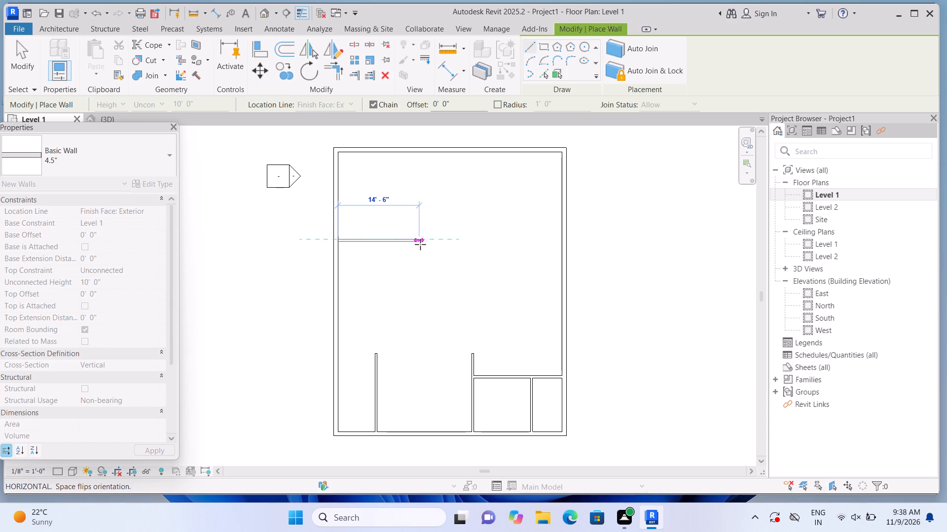
click(420, 244)
click(422, 151)
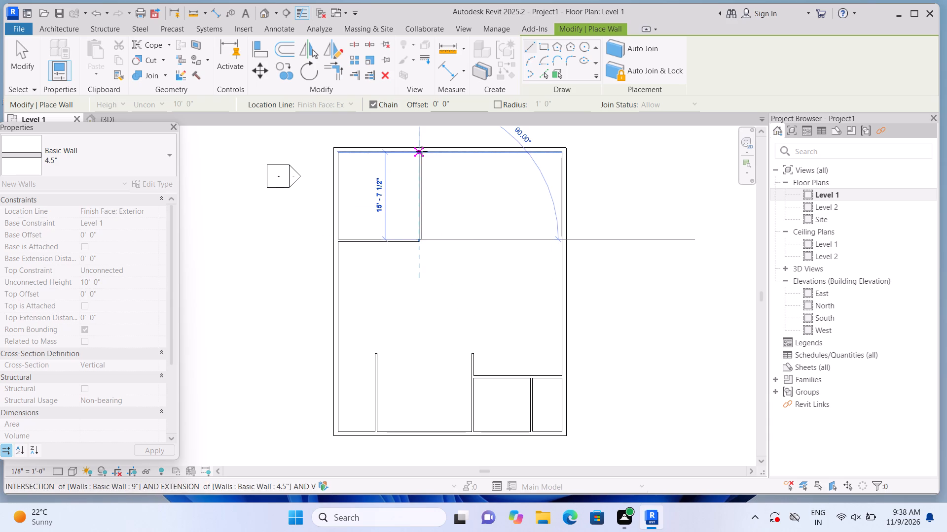
key(Escape)
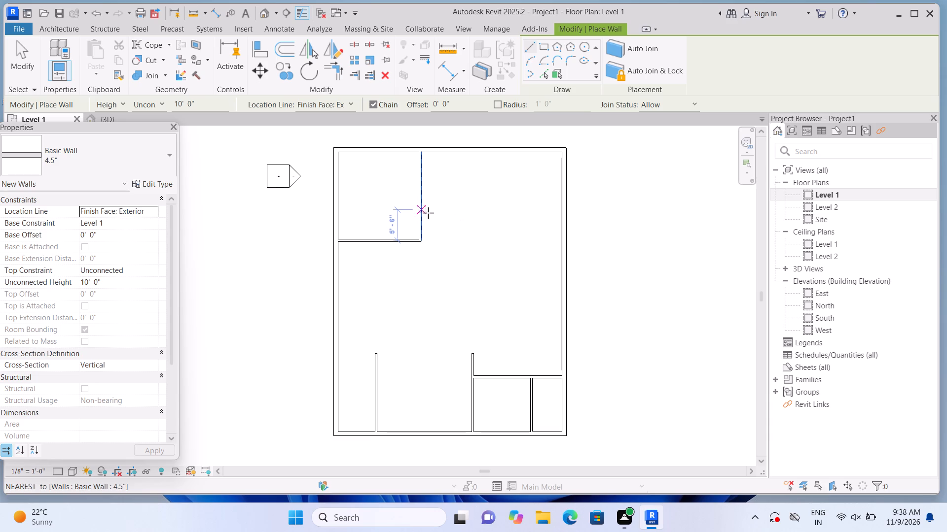
Enclose a small room beside the northwest room with 4.5" walls: 5' east from its east wall, then north to the outer wall.
click(423, 205)
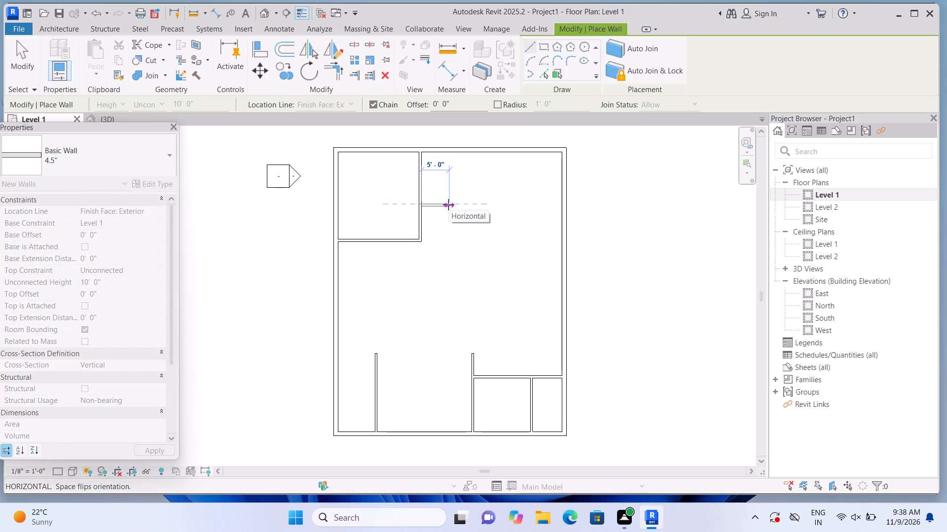
click(448, 204)
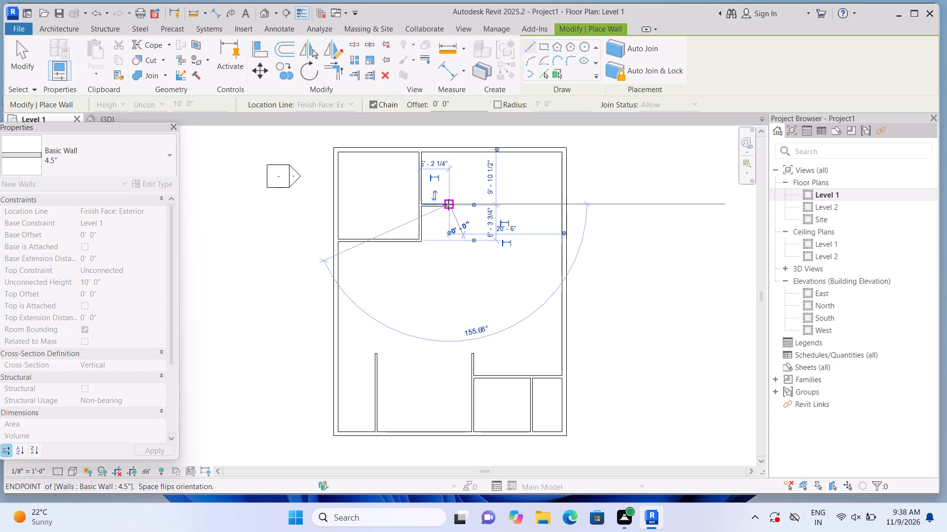
click(445, 155)
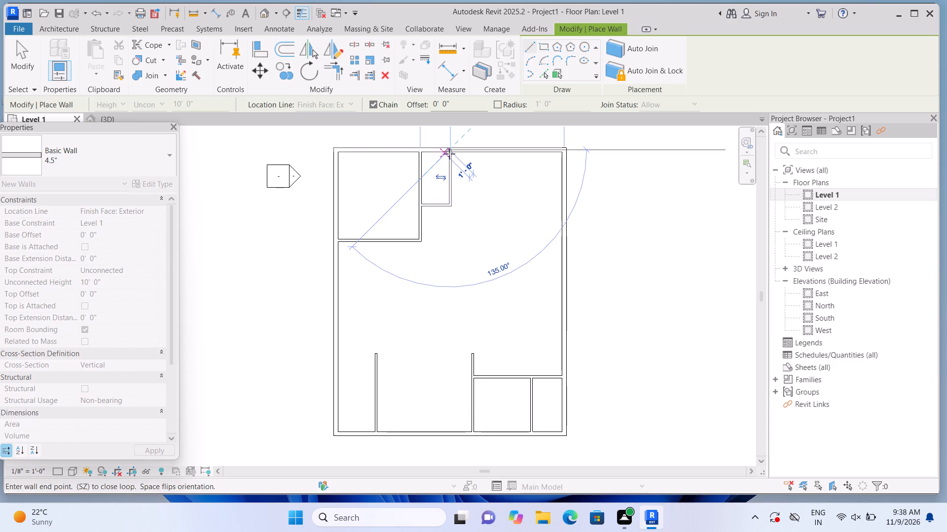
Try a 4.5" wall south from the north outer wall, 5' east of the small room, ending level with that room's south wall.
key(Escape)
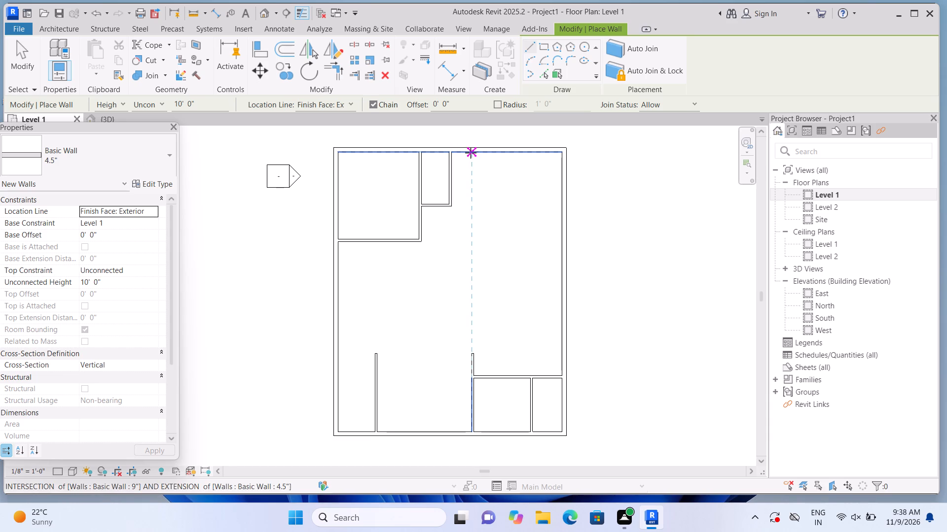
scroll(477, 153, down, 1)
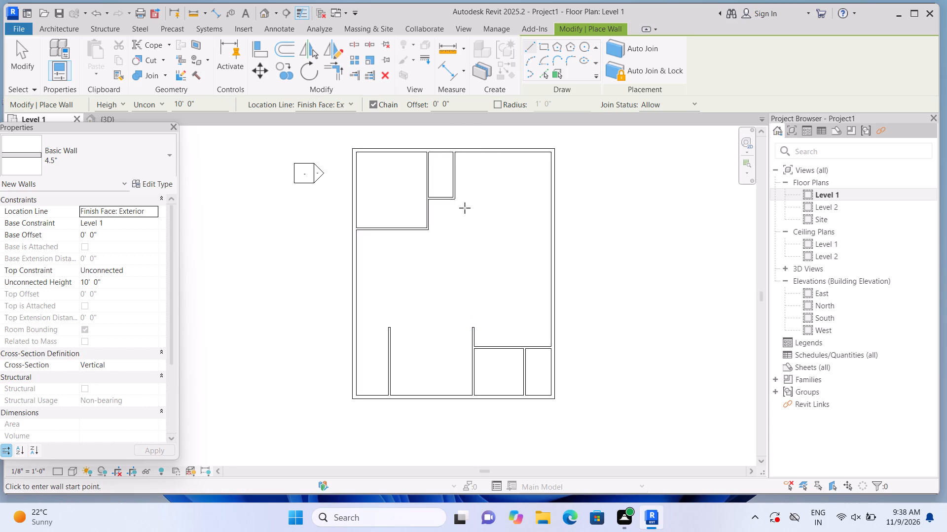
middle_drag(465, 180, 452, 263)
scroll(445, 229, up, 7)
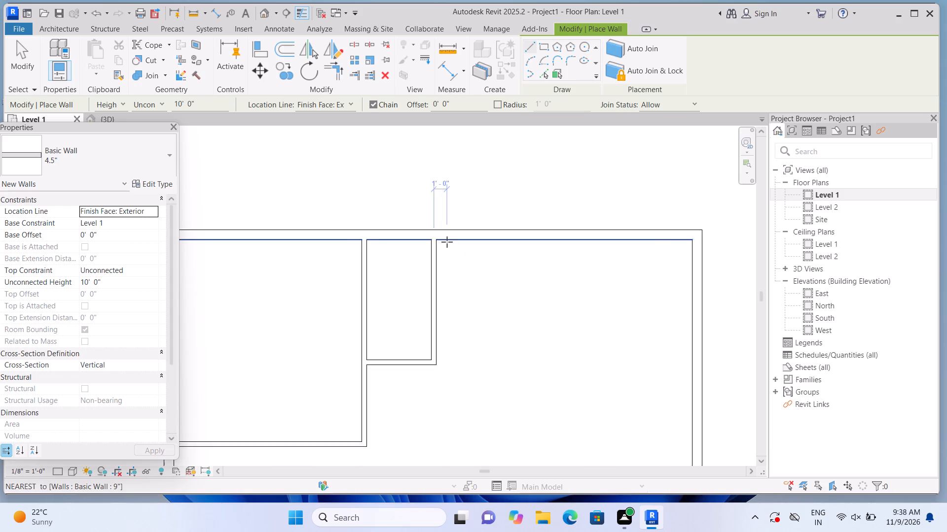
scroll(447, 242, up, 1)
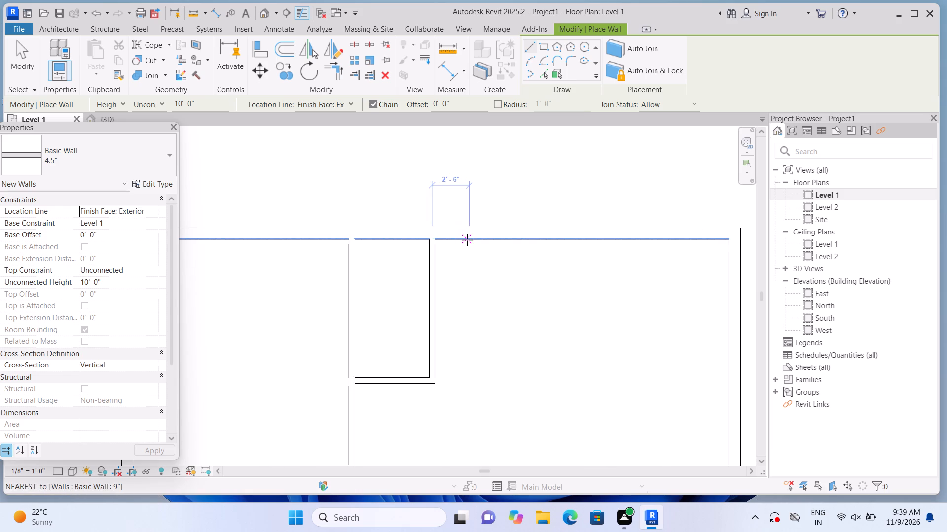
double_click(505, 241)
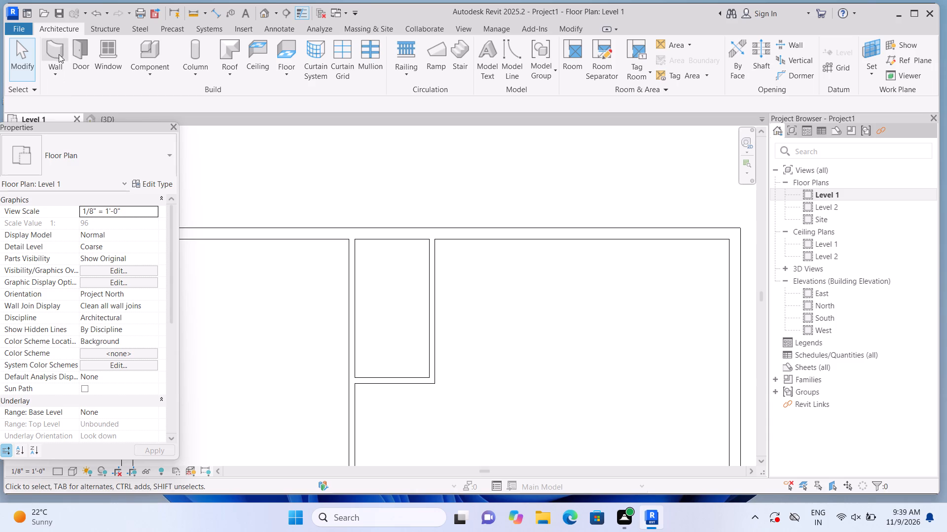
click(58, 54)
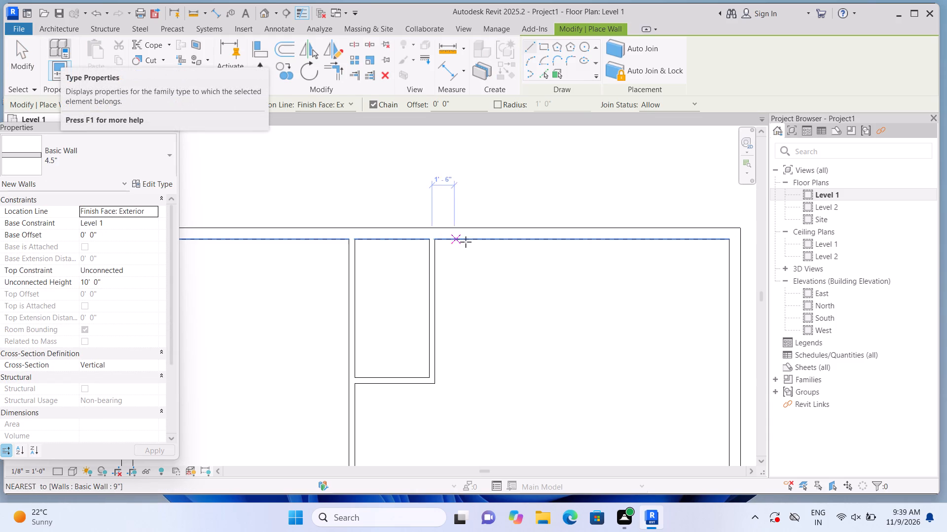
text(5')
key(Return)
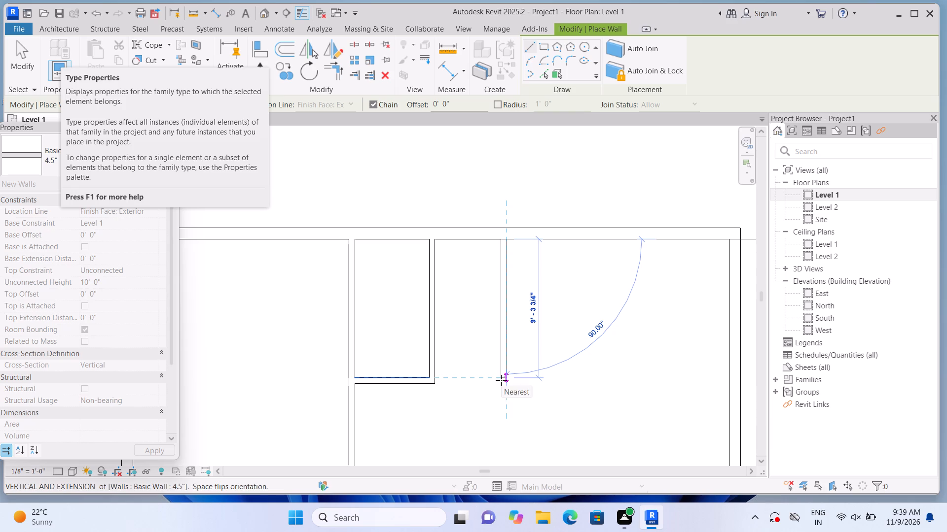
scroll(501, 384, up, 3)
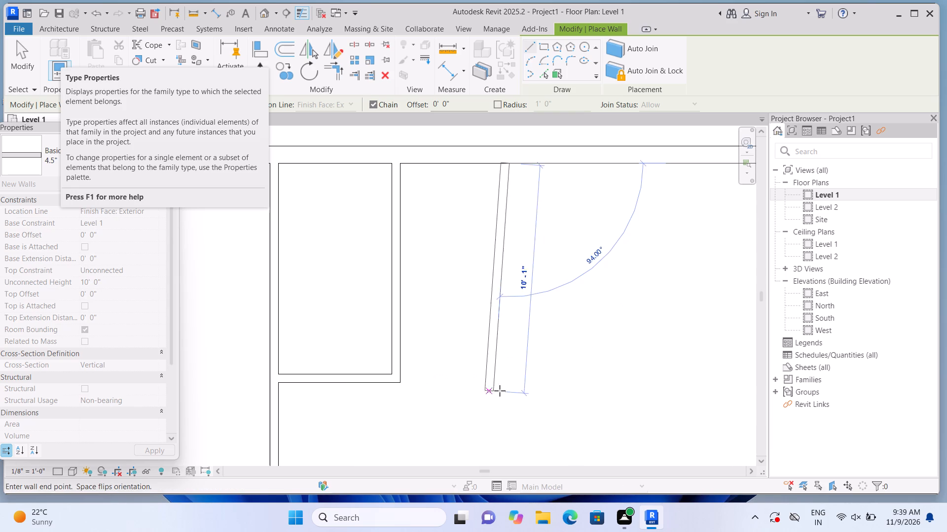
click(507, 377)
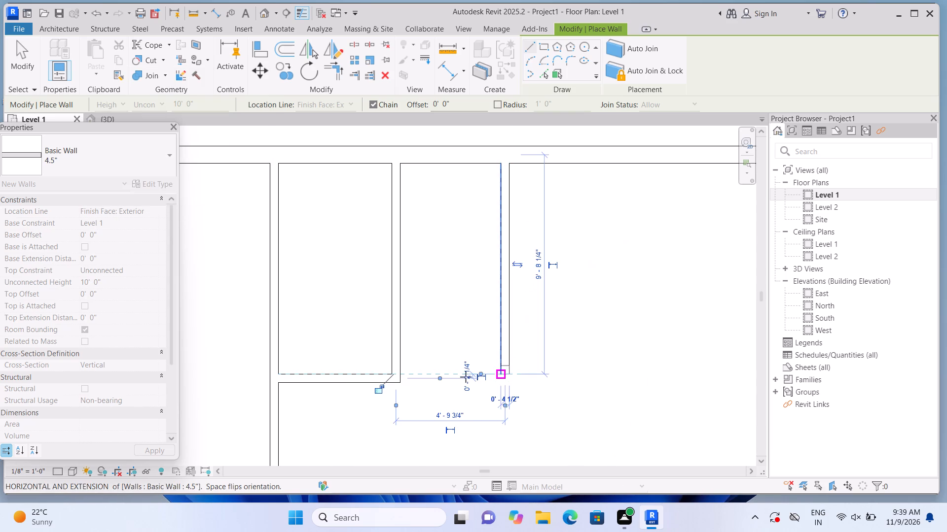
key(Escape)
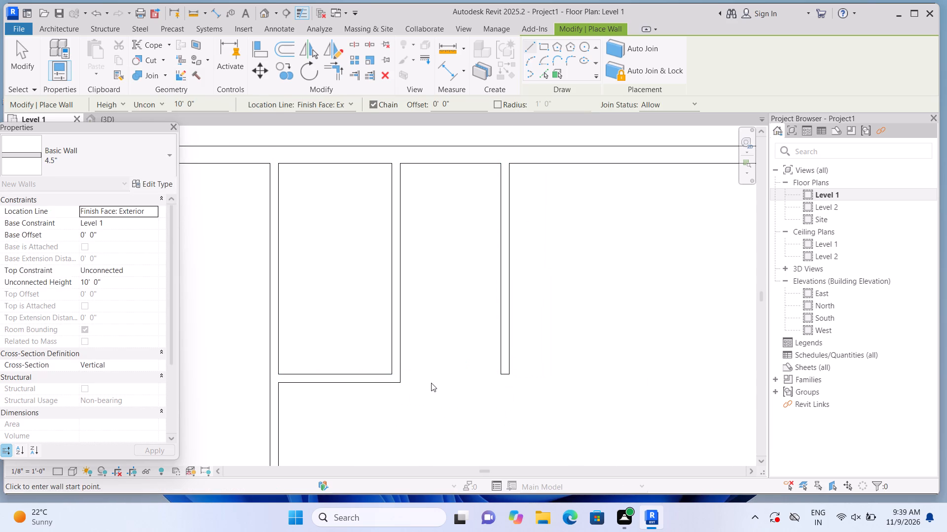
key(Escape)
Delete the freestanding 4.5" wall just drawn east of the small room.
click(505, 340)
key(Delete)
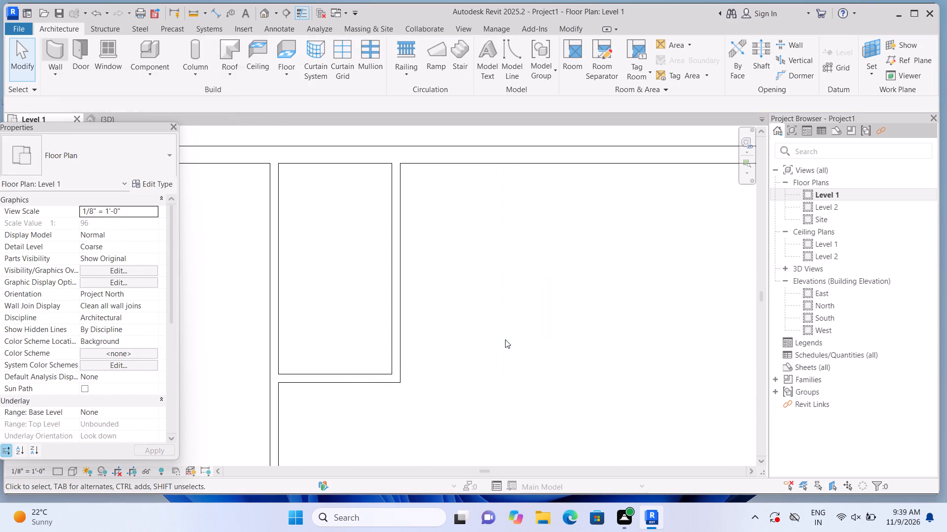
Enclose a second small room with flipped 4.5" walls: 5' east from the first one's southeast corner, then north to the outer wall.
click(61, 57)
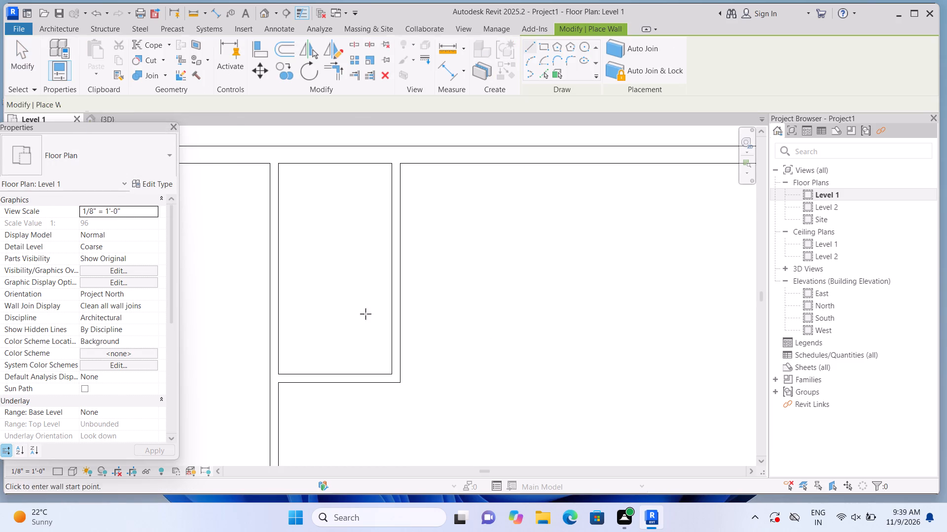
click(399, 383)
key(space)
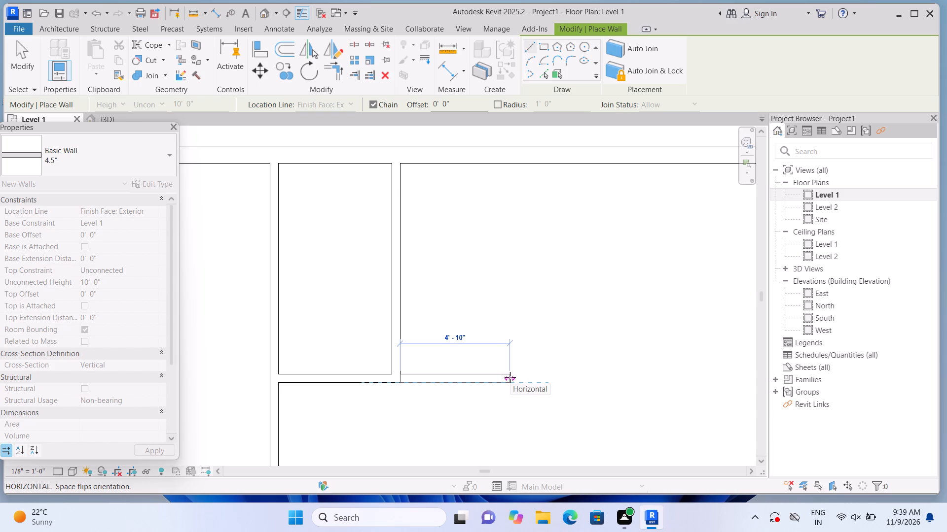
key(5)
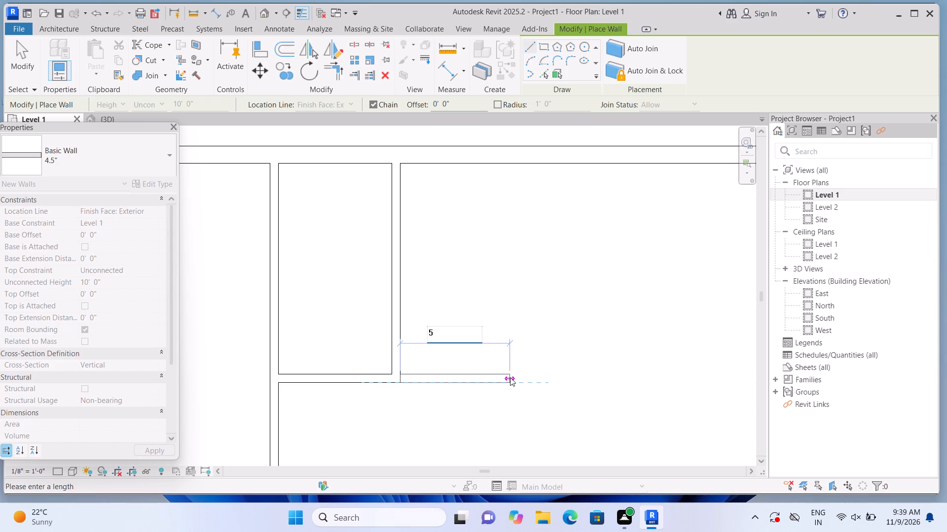
key(apostrophe)
key(Return)
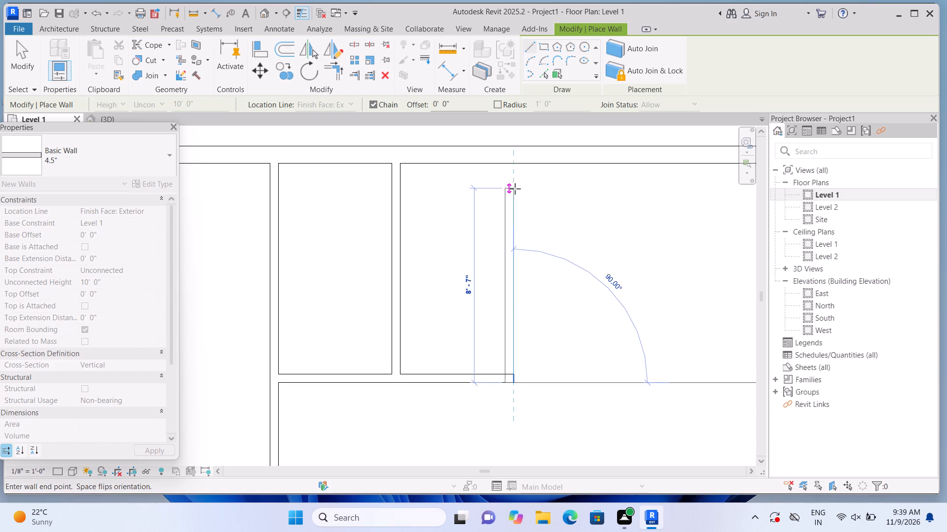
click(510, 163)
key(Escape)
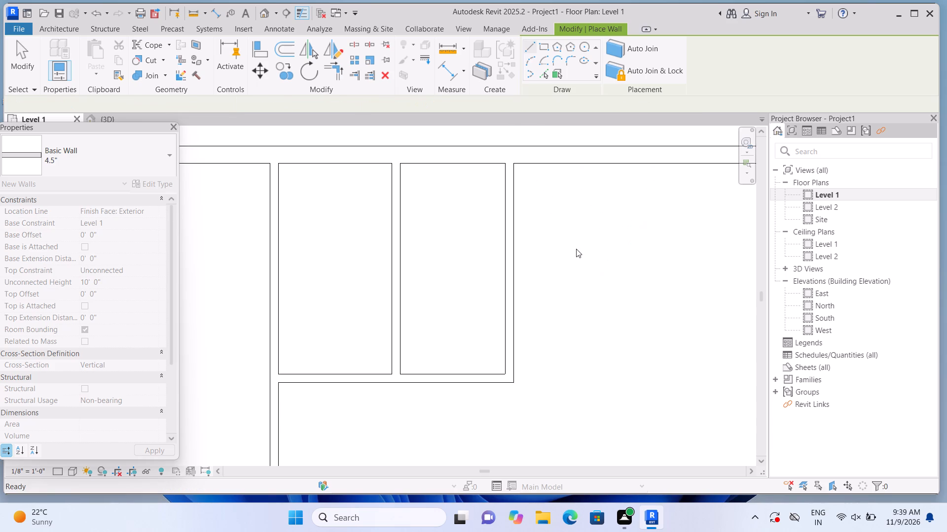
Draw a 4.5" wall 16'-1 1/2" west from the east outer wall, level with the northwest room's south wall, ending above the partition stub.
scroll(576, 249, down, 5)
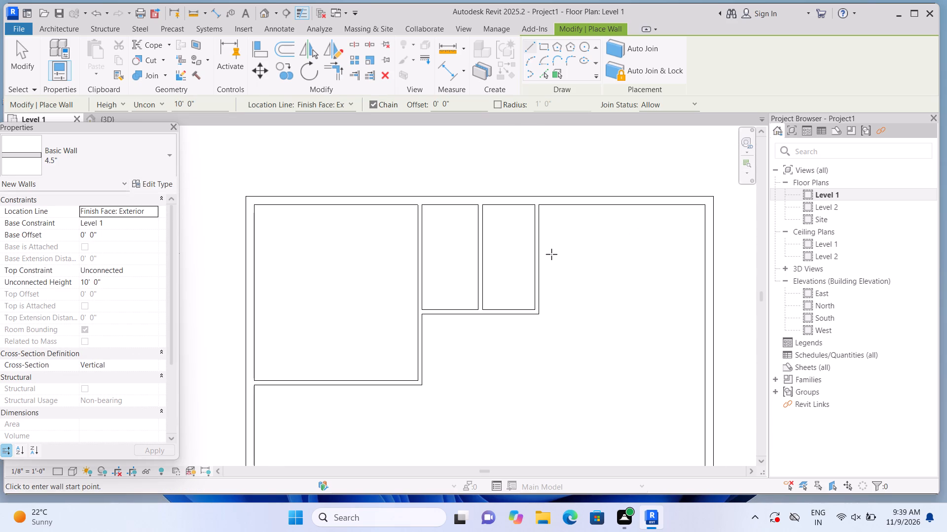
middle_click(551, 254)
middle_drag(551, 254, 493, 166)
scroll(492, 166, down, 3)
scroll(244, 228, up, 2)
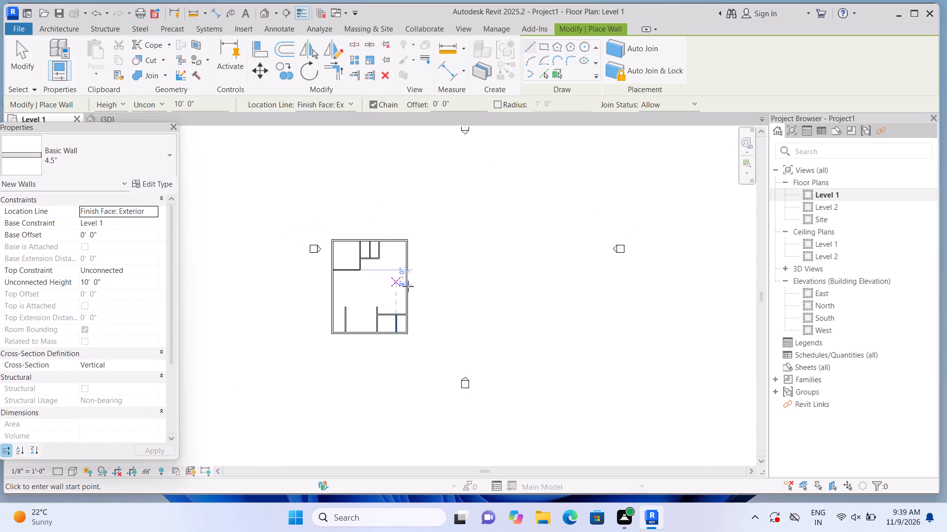
scroll(408, 286, up, 1)
scroll(340, 300, up, 4)
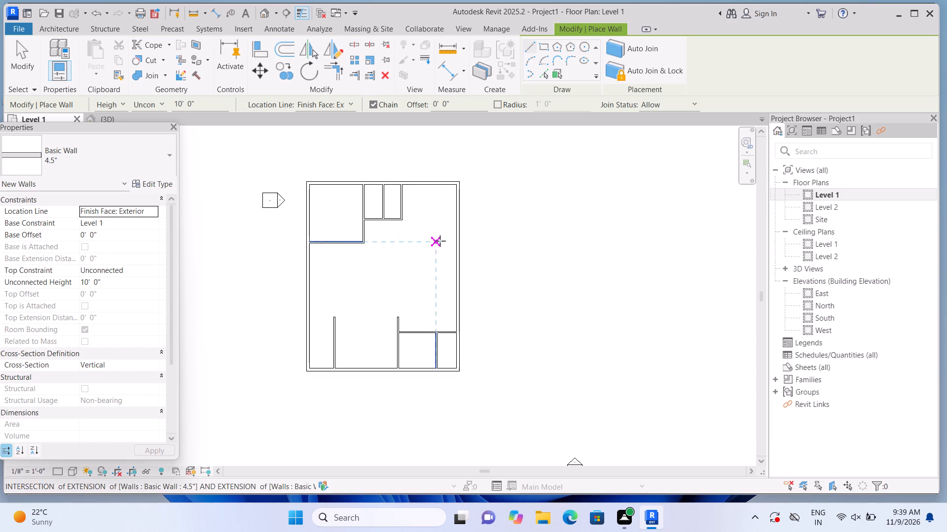
click(455, 240)
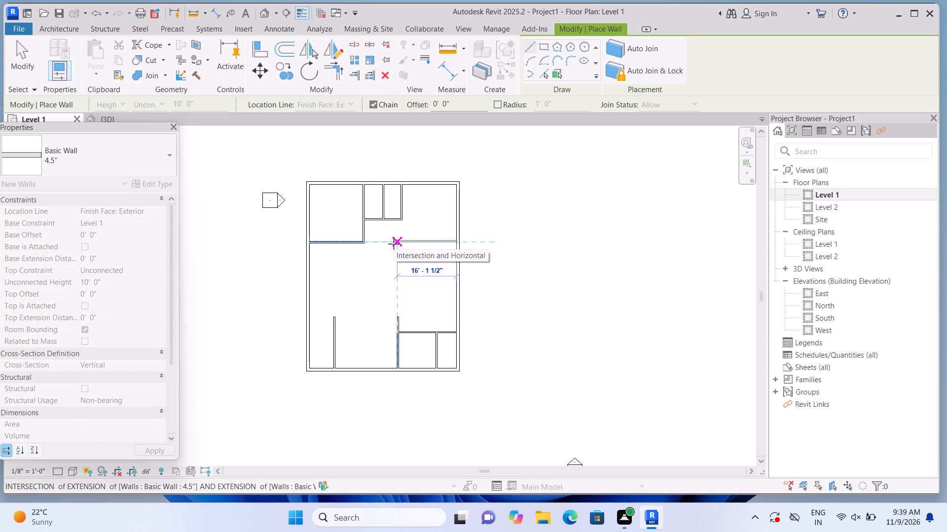
scroll(394, 244, up, 1)
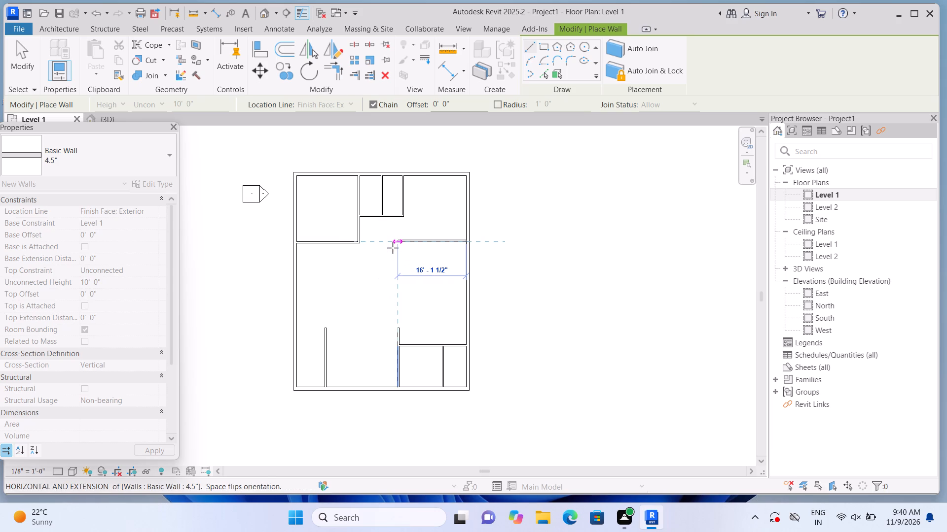
scroll(393, 248, up, 3)
click(393, 248)
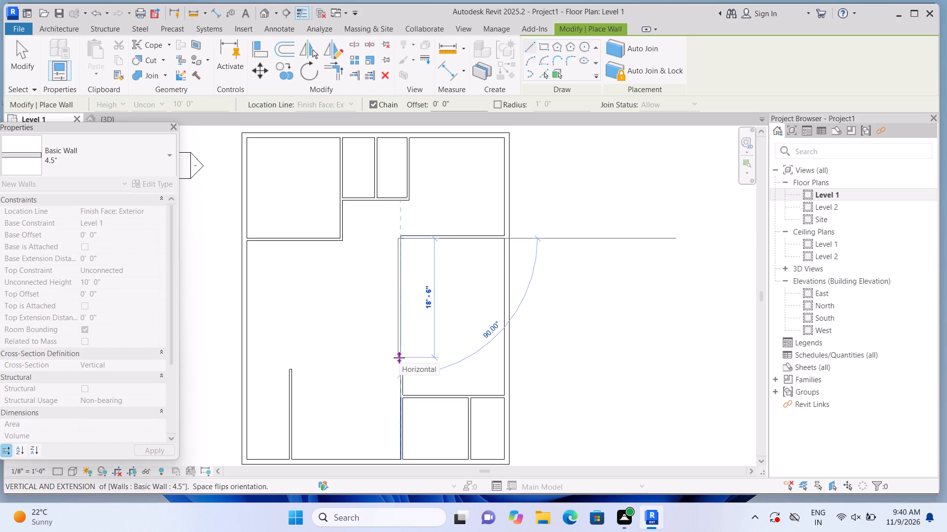
Continue with a flipped 4.5" wall 15'-6" south, aligned with the partition stub but stopping short of it, and end the Wall command.
middle_drag(399, 358, 406, 309)
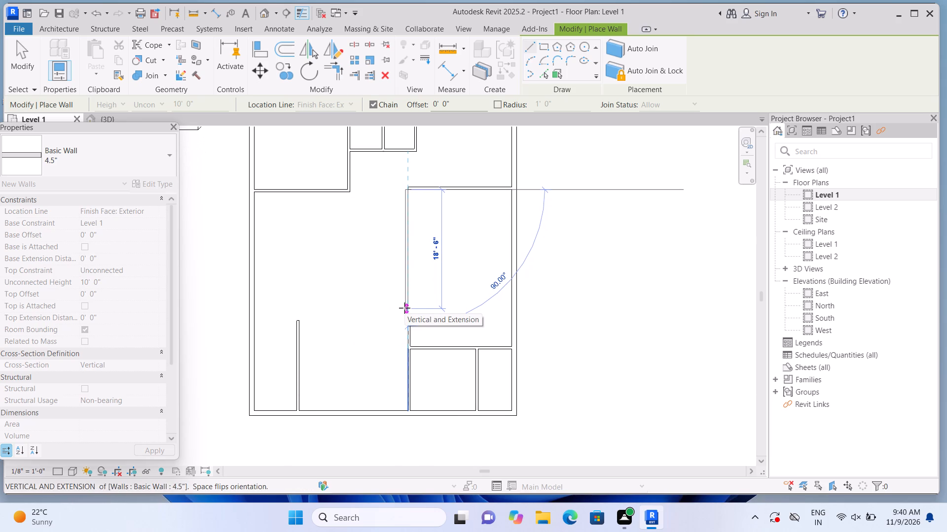
scroll(404, 308, up, 1)
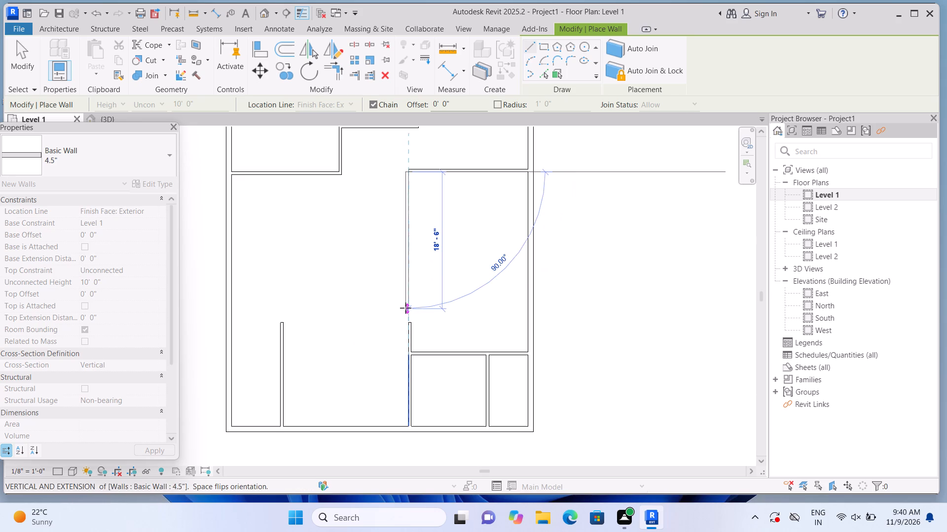
scroll(405, 308, up, 4)
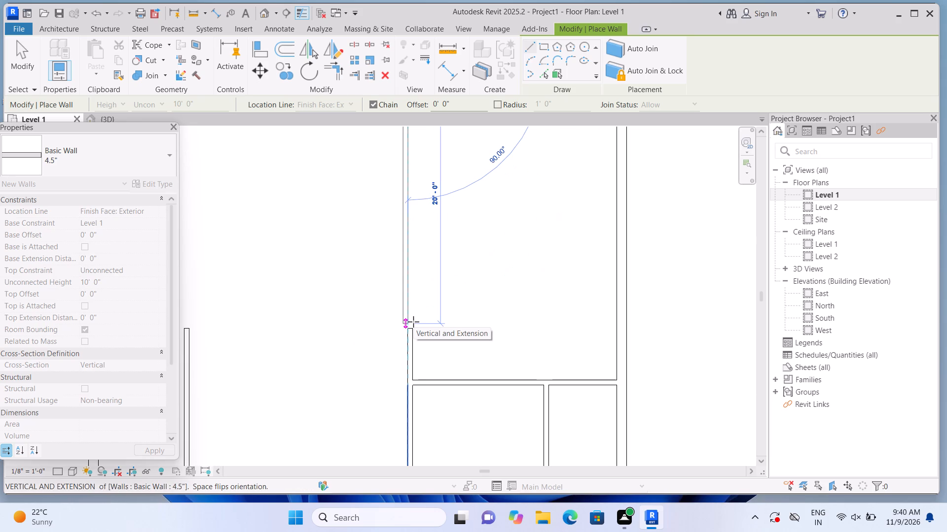
scroll(413, 322, down, 2)
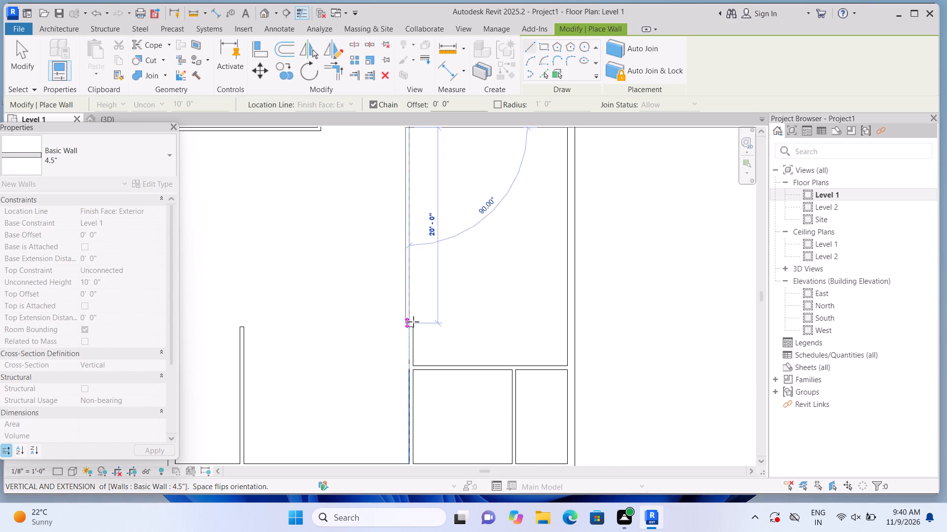
scroll(413, 322, down, 2)
key(space)
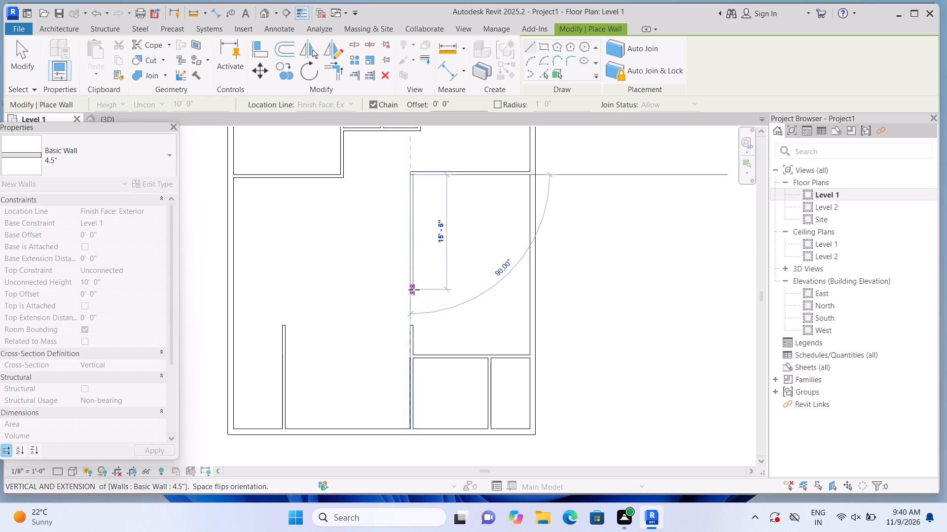
click(414, 288)
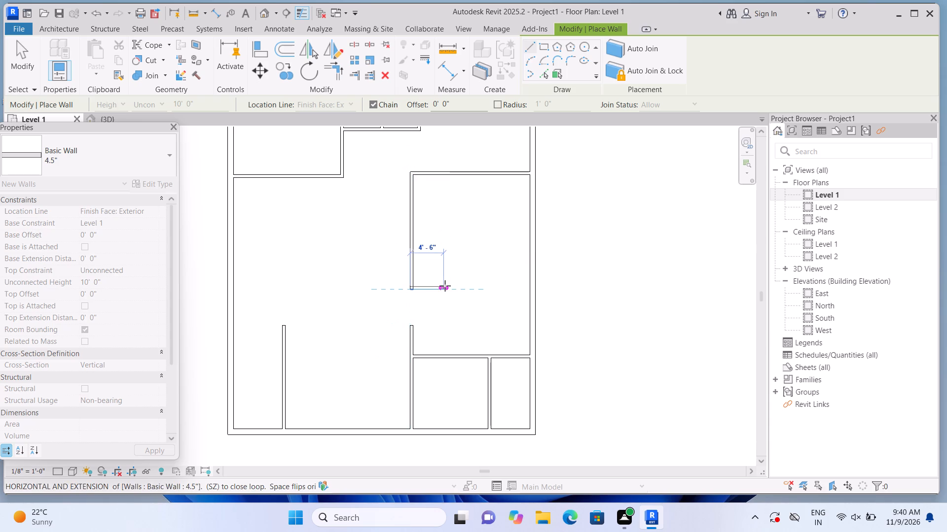
key(Escape)
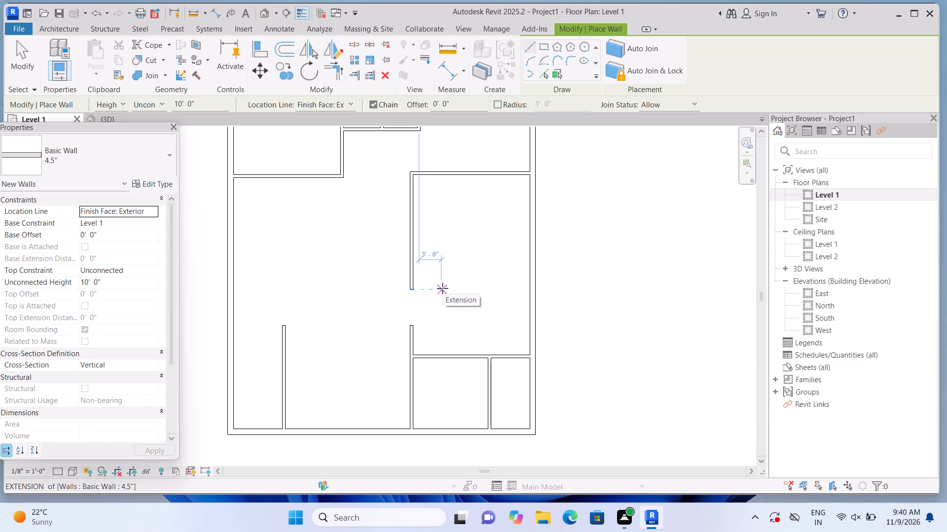
scroll(458, 297, down, 3)
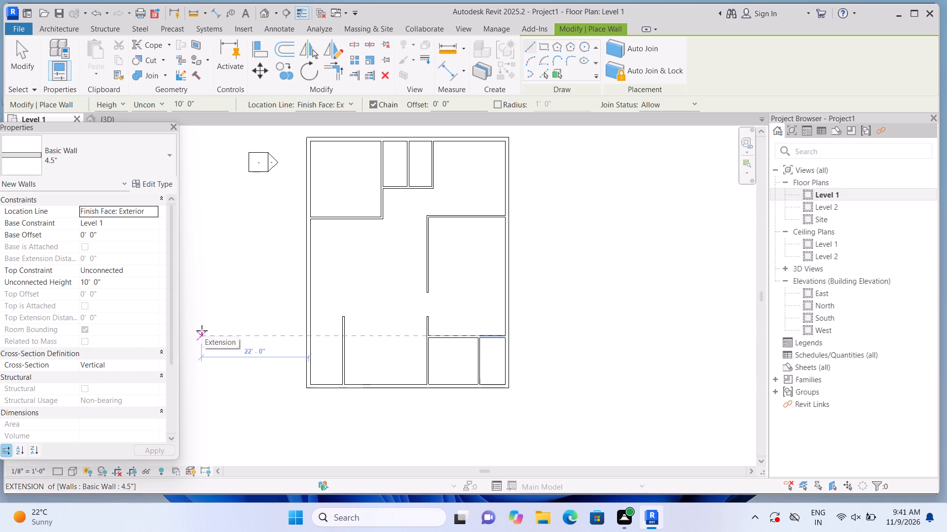
key(Escape)
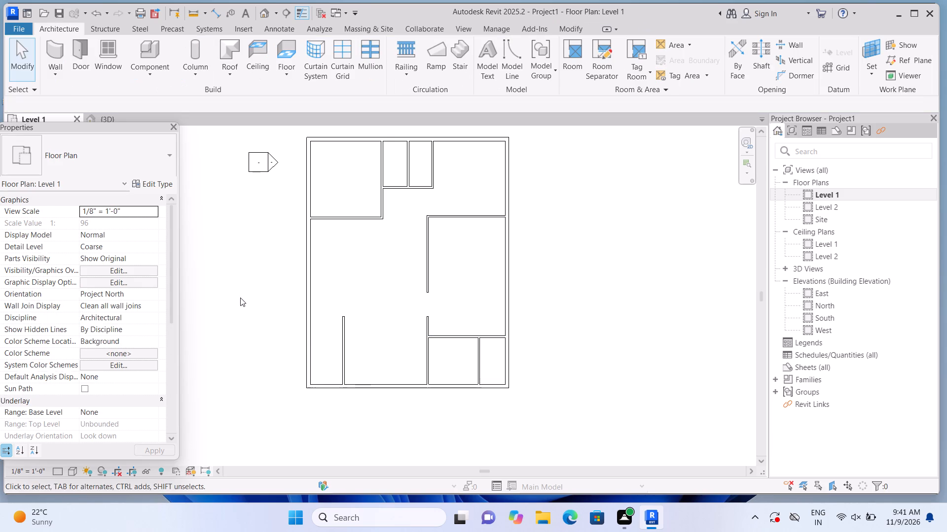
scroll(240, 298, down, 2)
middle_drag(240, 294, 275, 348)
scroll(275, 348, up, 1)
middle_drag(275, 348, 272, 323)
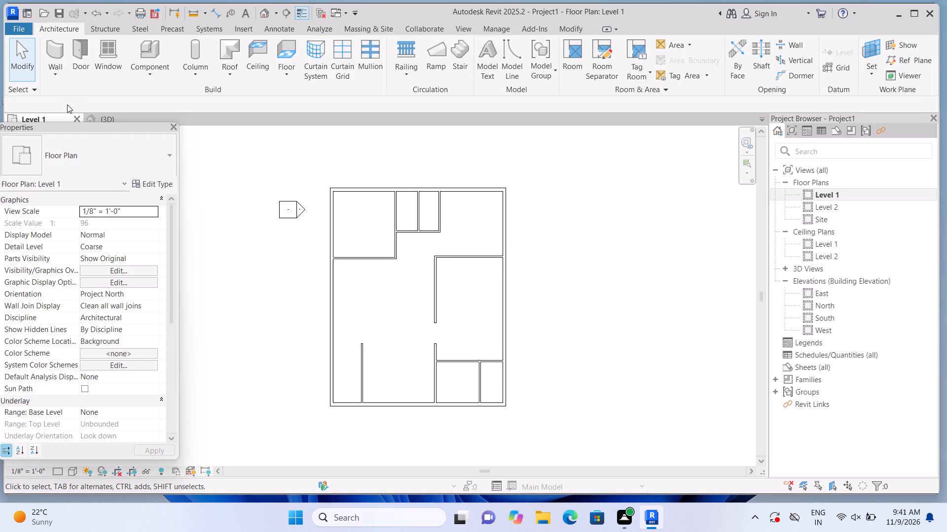
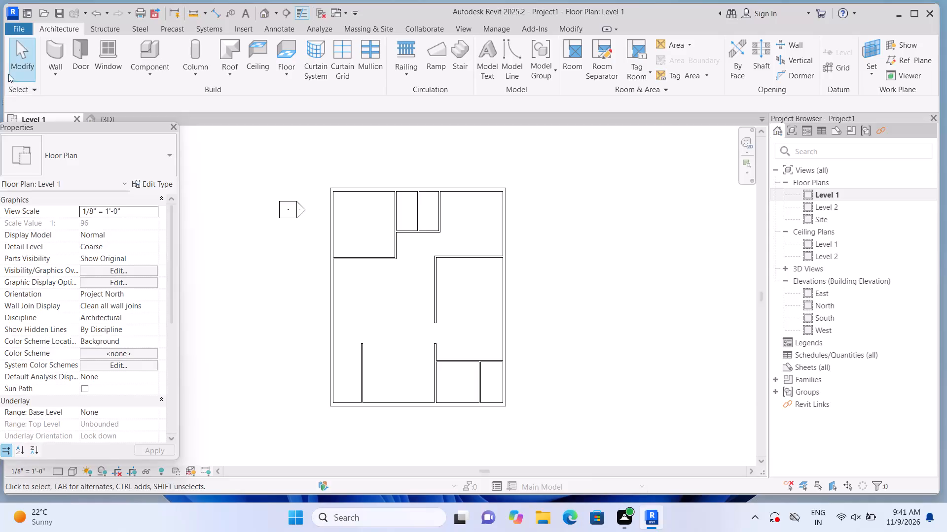
Place a 36" x 84" Single-Flush door in the northwest room's east wall, south of the small room, swinging into the northwest room.
click(56, 58)
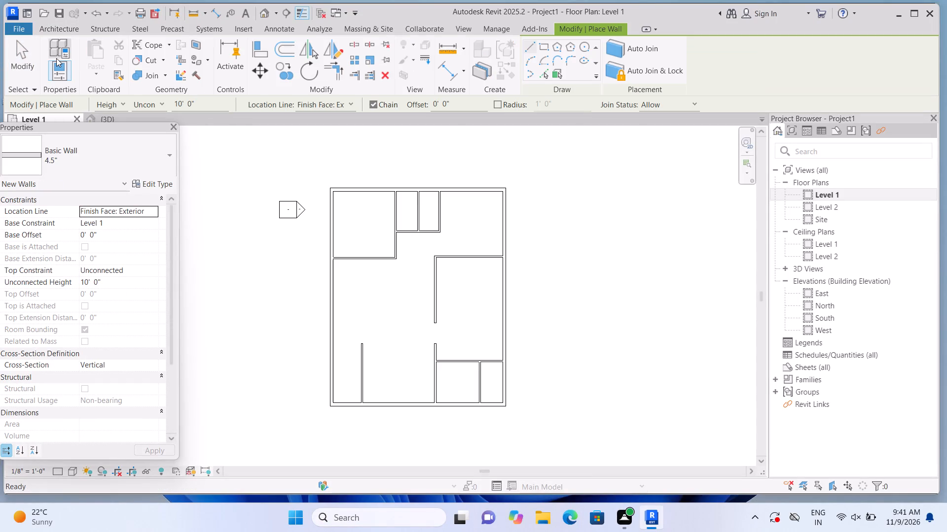
click(44, 25)
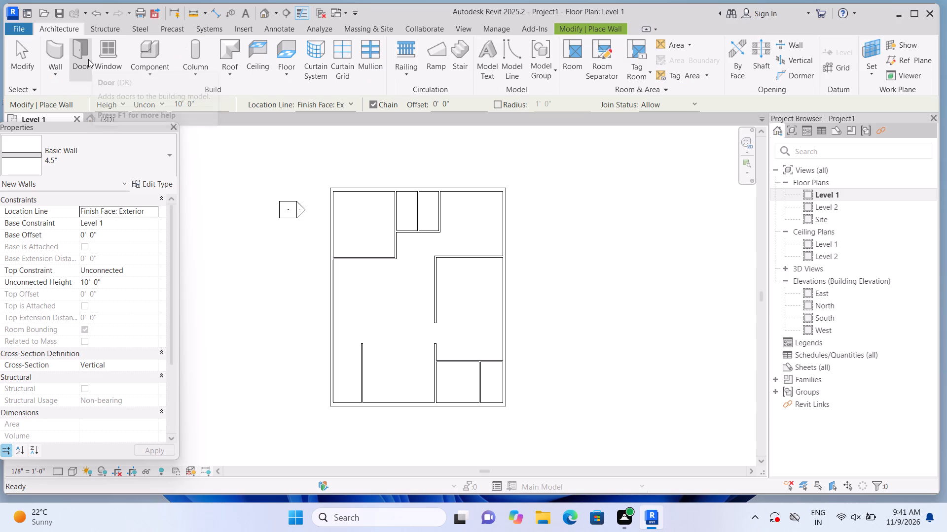
click(88, 59)
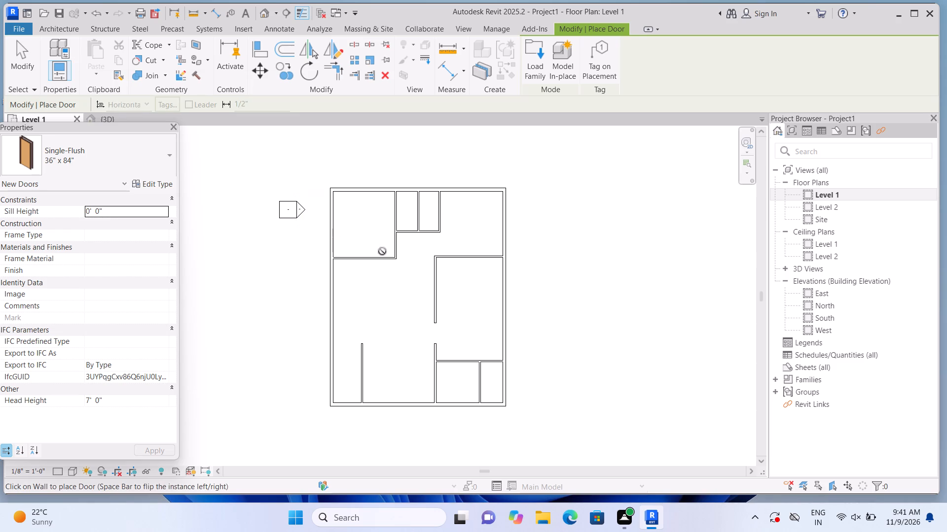
scroll(391, 248, up, 1)
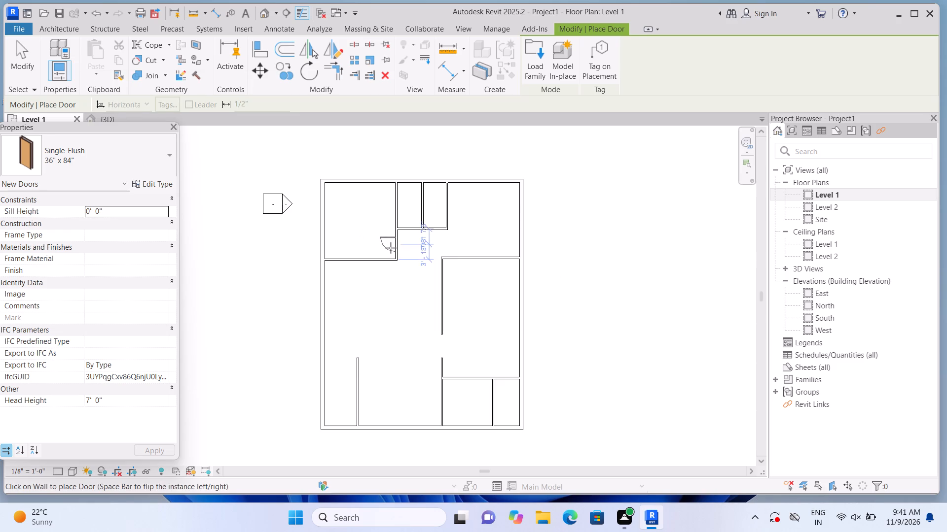
scroll(391, 248, up, 3)
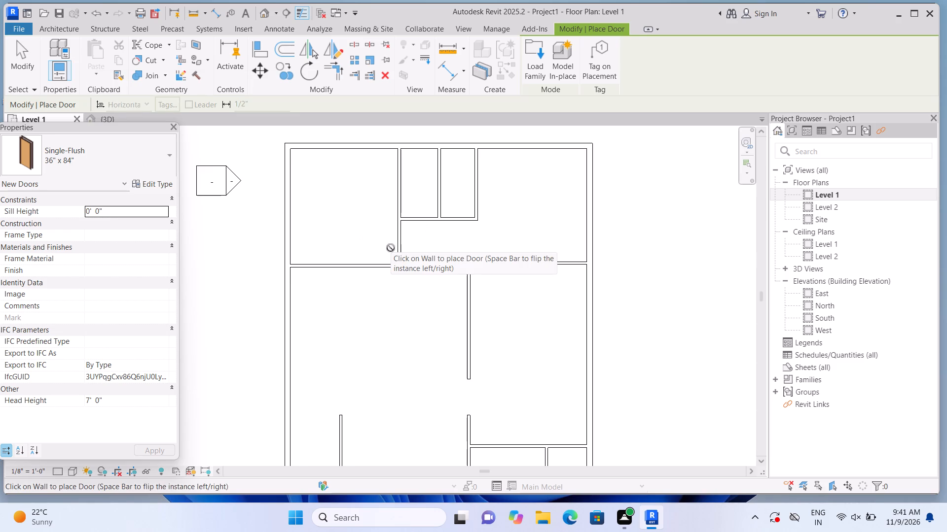
click(394, 244)
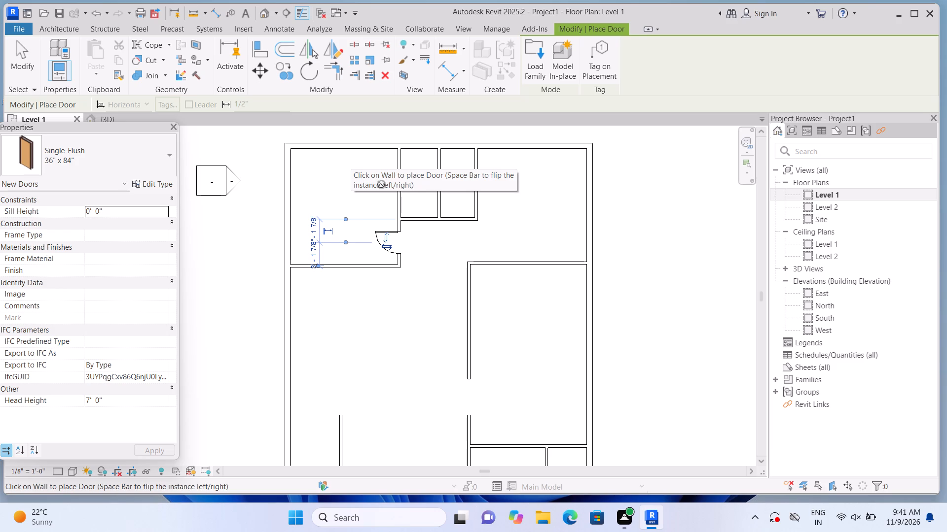
key(Escape)
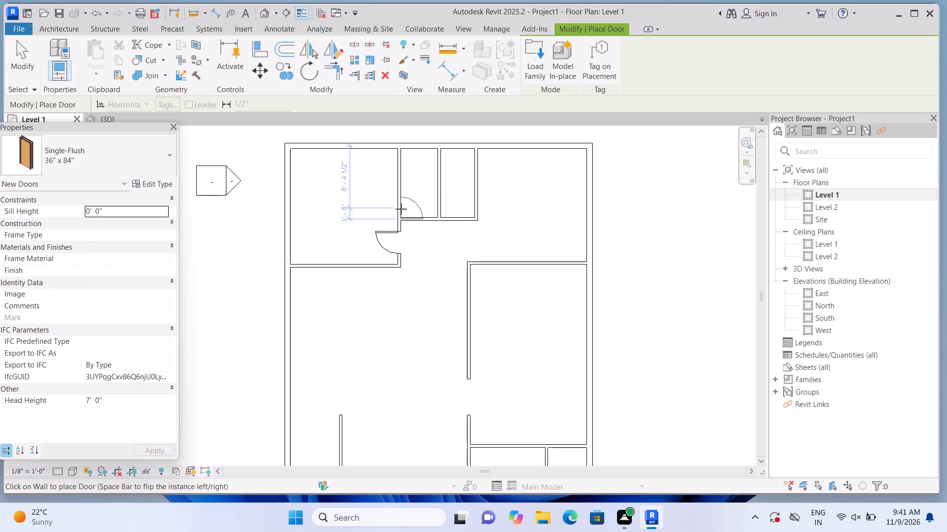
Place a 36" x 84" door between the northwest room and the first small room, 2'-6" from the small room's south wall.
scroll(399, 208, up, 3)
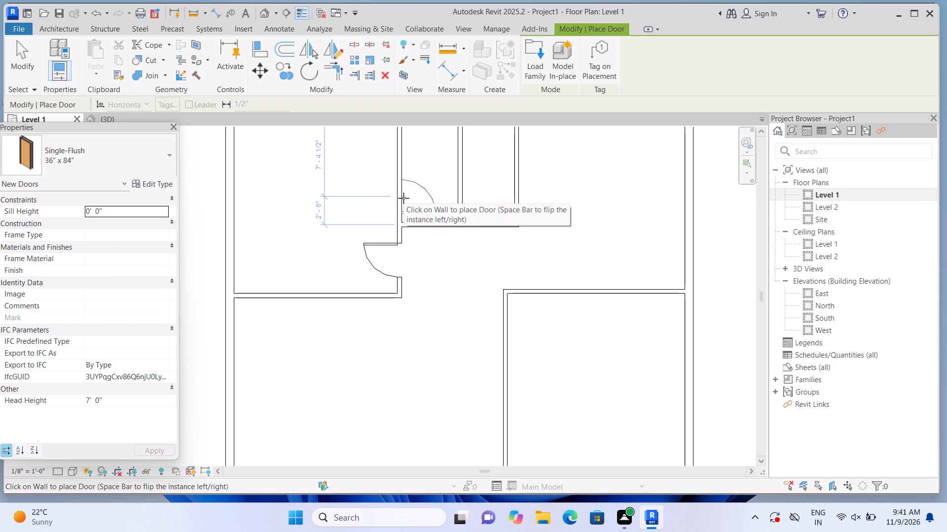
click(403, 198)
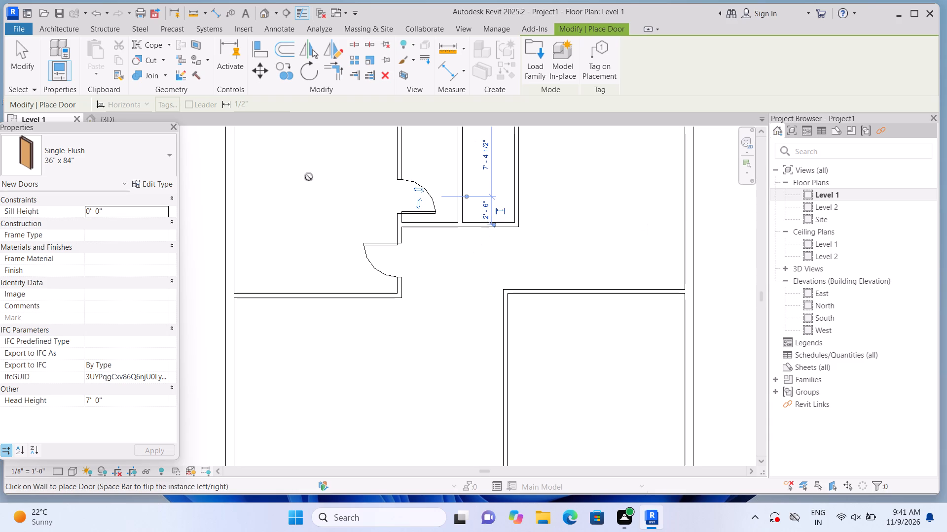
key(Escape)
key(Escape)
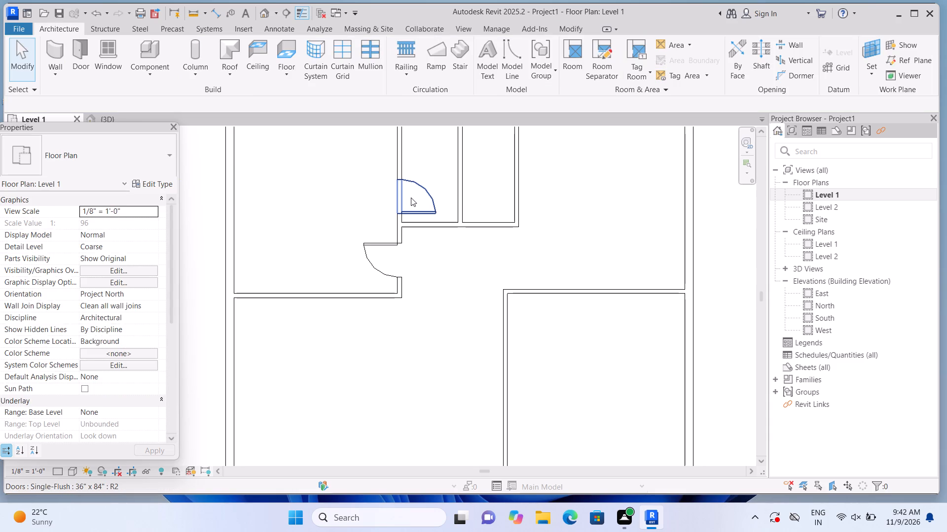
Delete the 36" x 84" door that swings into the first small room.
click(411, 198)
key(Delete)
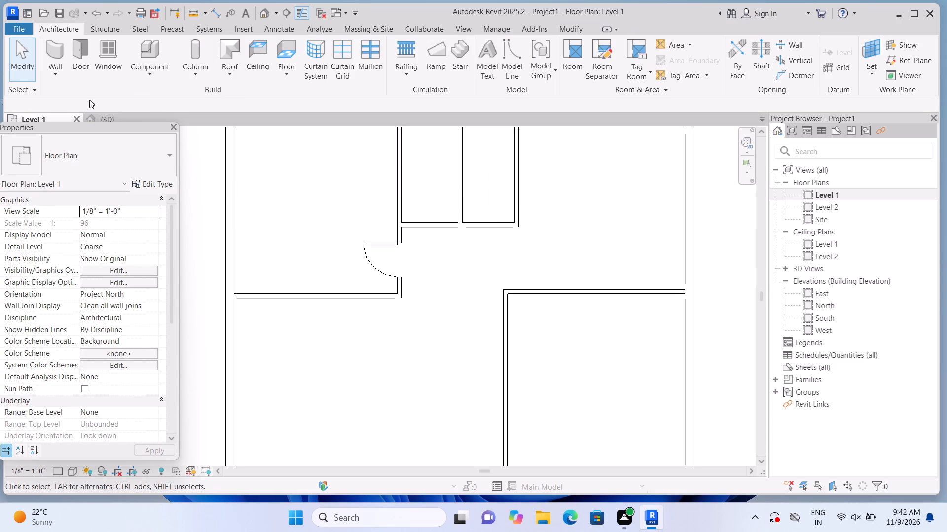
Place a 30" x 80" door between the northwest room and first small room, 2'-0" from its south wall, swinging into the small room.
click(84, 68)
click(168, 153)
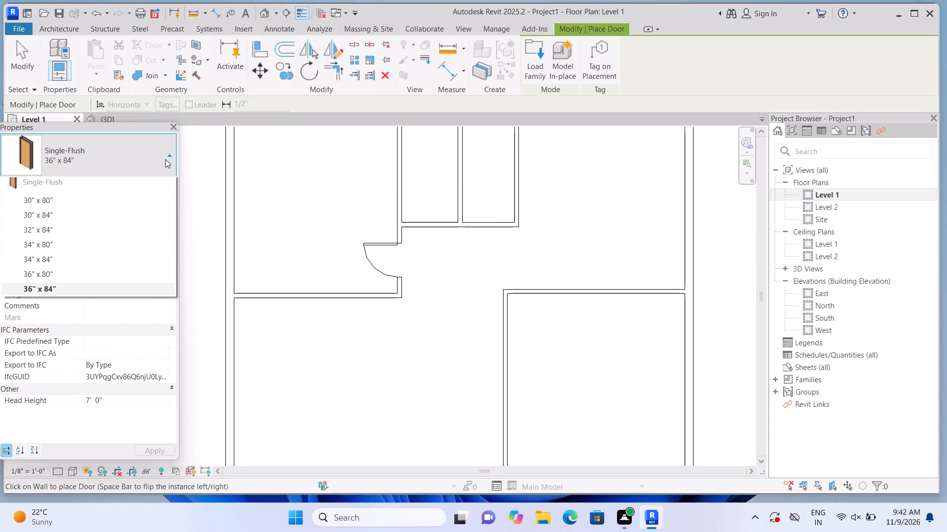
click(104, 230)
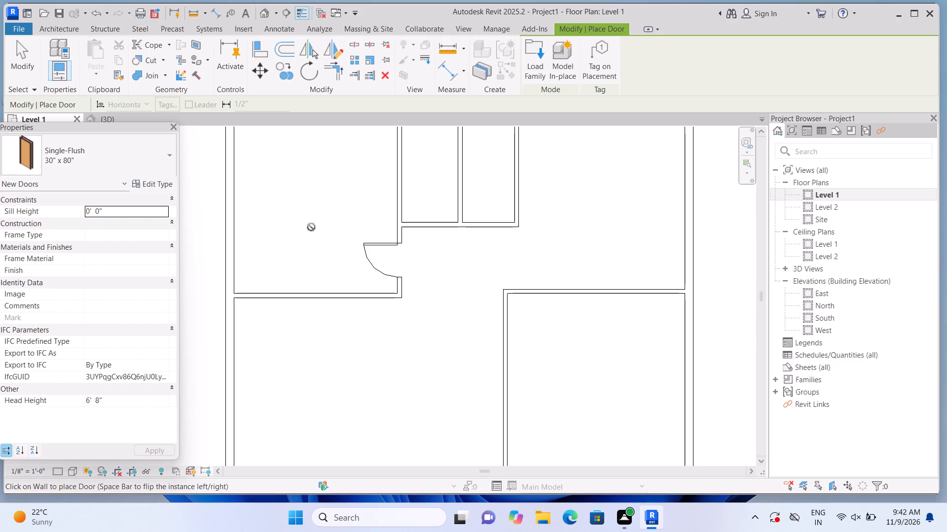
click(405, 204)
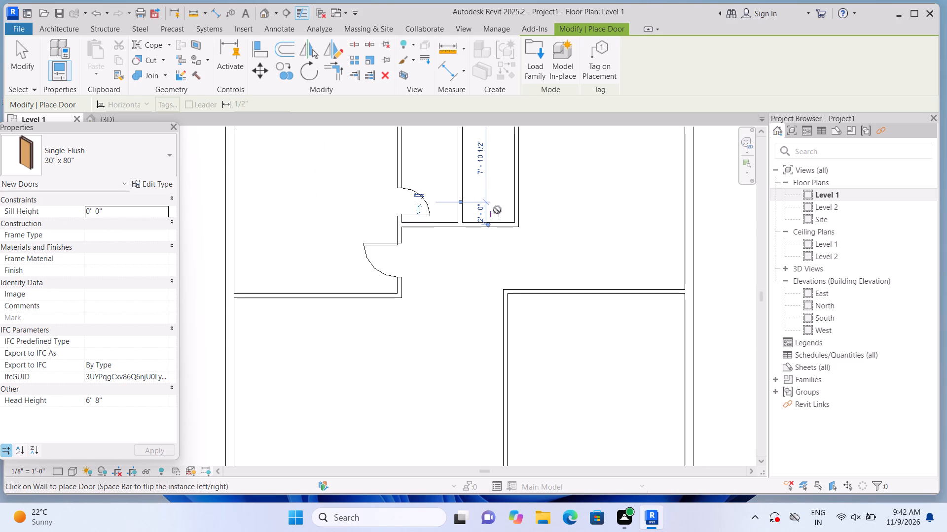
key(Escape)
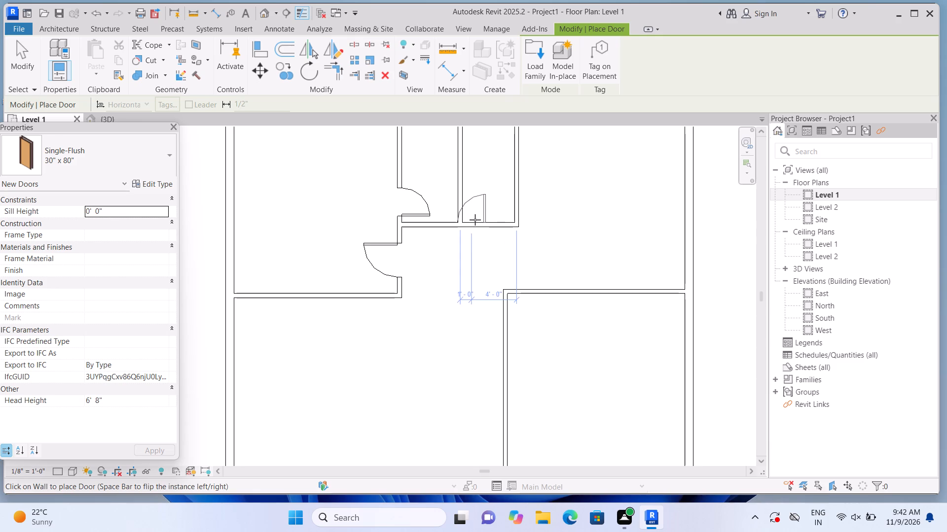
Place a flipped 30" x 80" door in the second small room's south wall, 2'-0" from the dividing wall, swinging inward.
key(space)
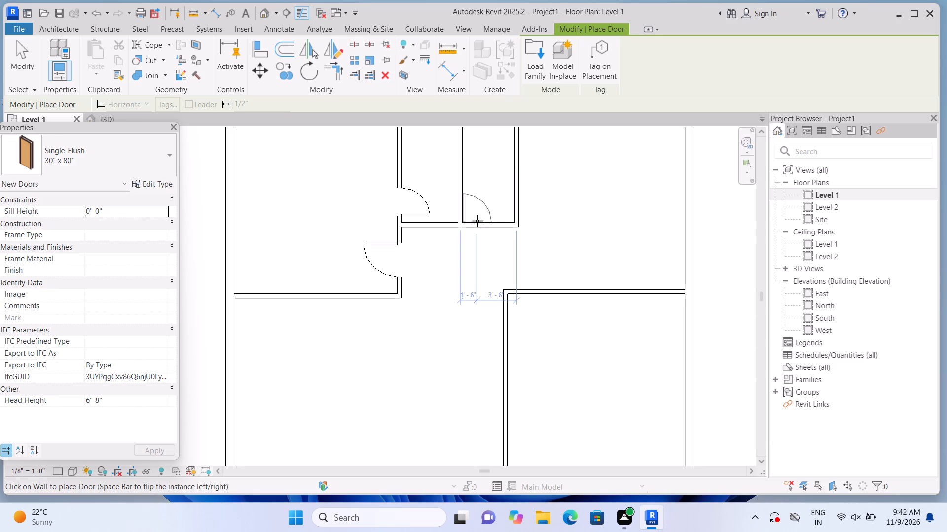
click(482, 221)
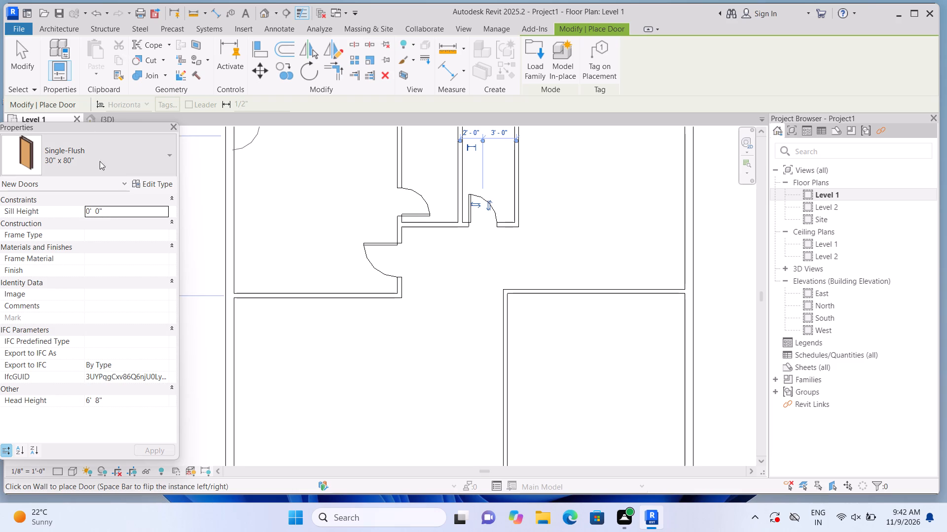
Set the door type back to Single-Flush 36" x 84" and end the Door command.
click(168, 157)
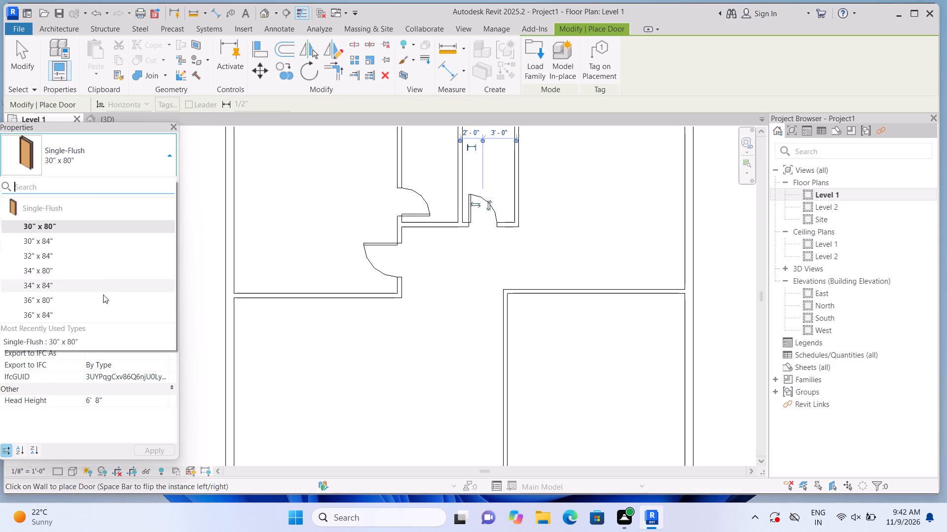
click(103, 310)
scroll(385, 301, down, 2)
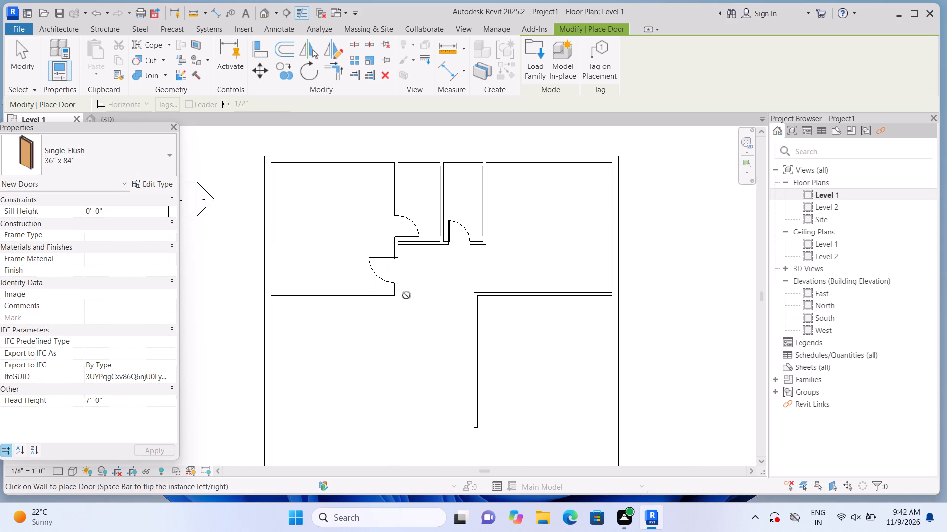
key(Escape)
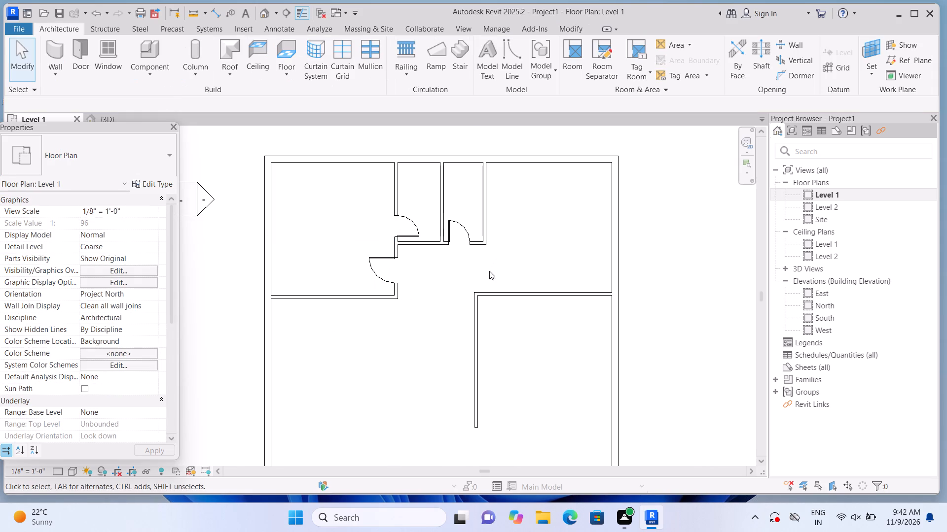
Draw a 4.5" wall 5'-6 3/4" south from the second small room's southeast corner to the wall below, closing off the northeast room.
click(46, 46)
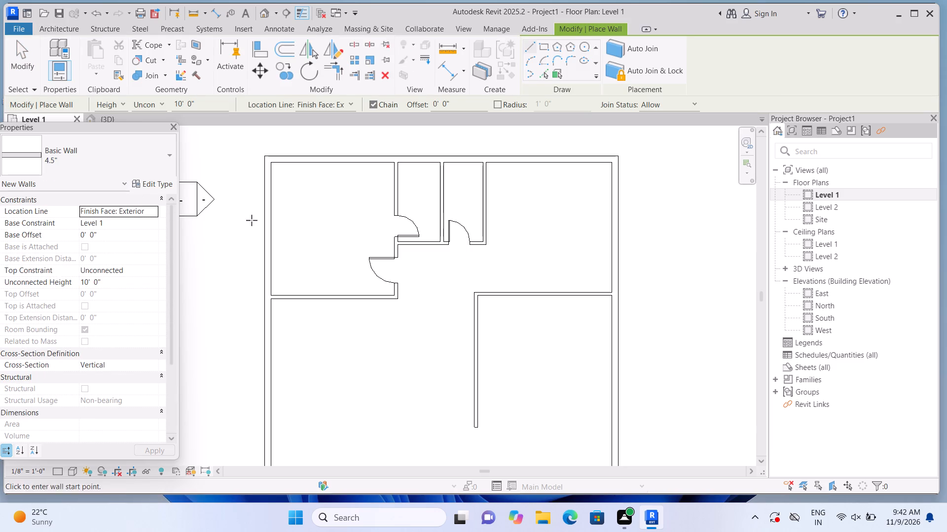
scroll(494, 261, up, 10)
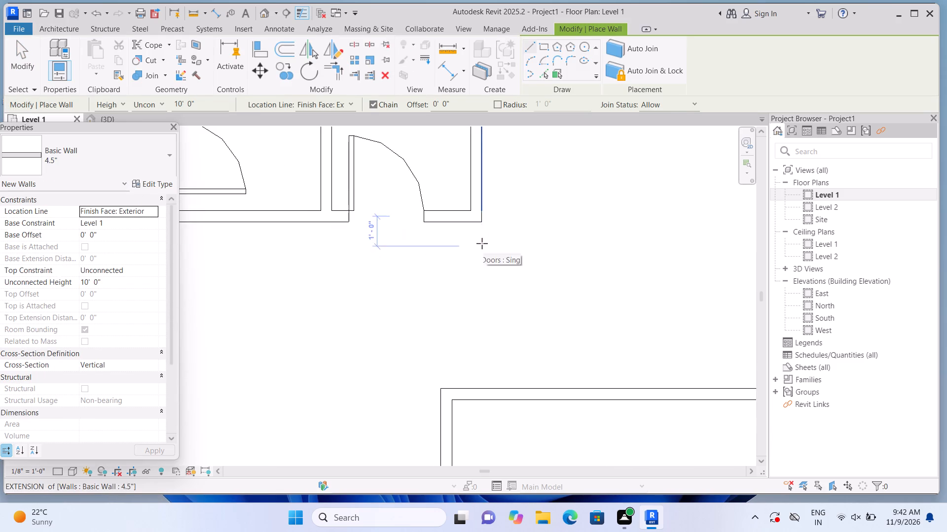
click(476, 218)
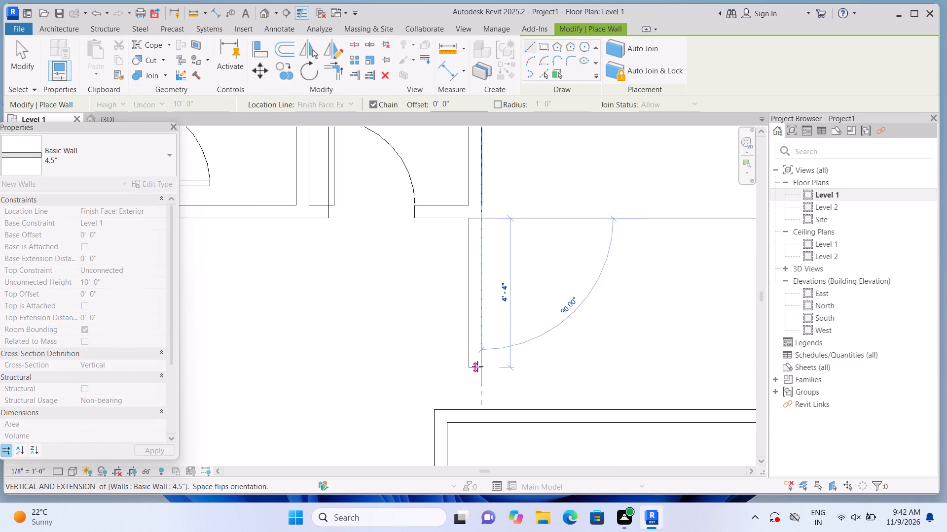
click(475, 407)
key(Escape)
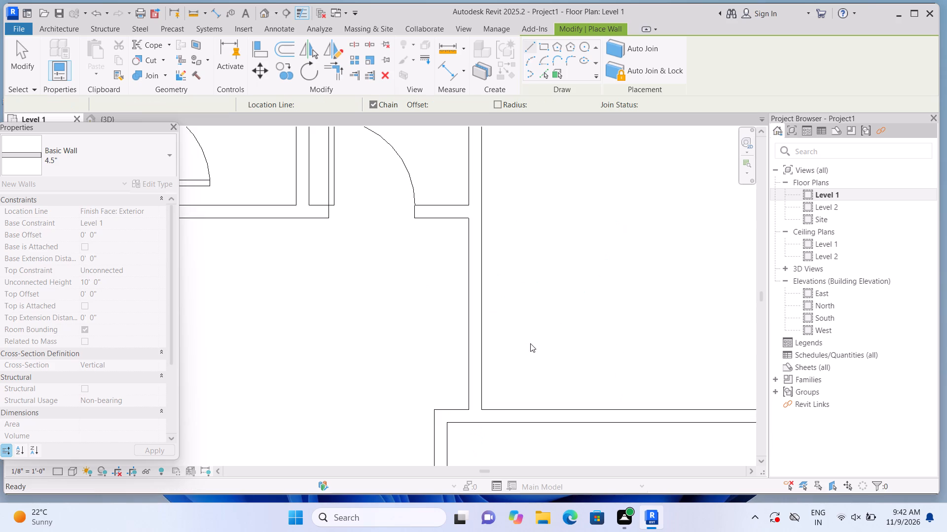
Place a 36" x 84" door in the new short wall, 2'-0" from its south end, swinging into the northeast room.
scroll(532, 337, down, 8)
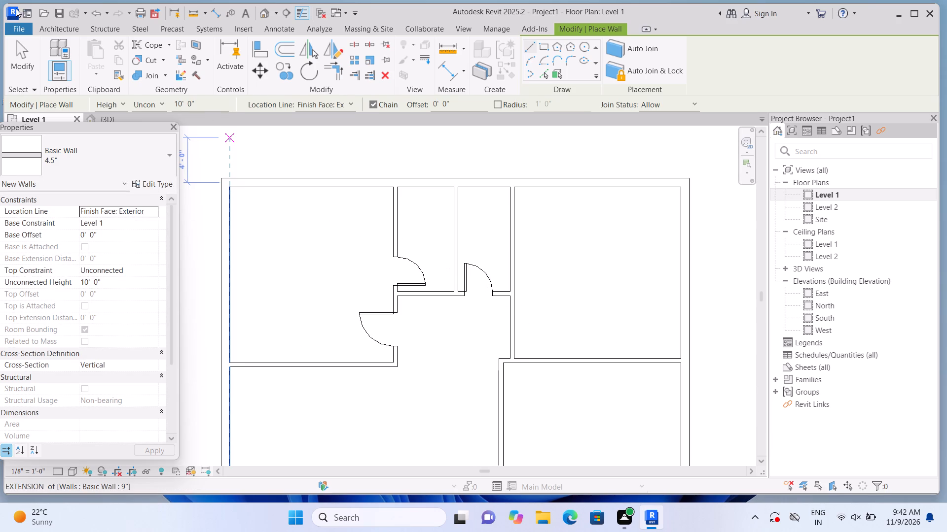
click(59, 27)
click(84, 42)
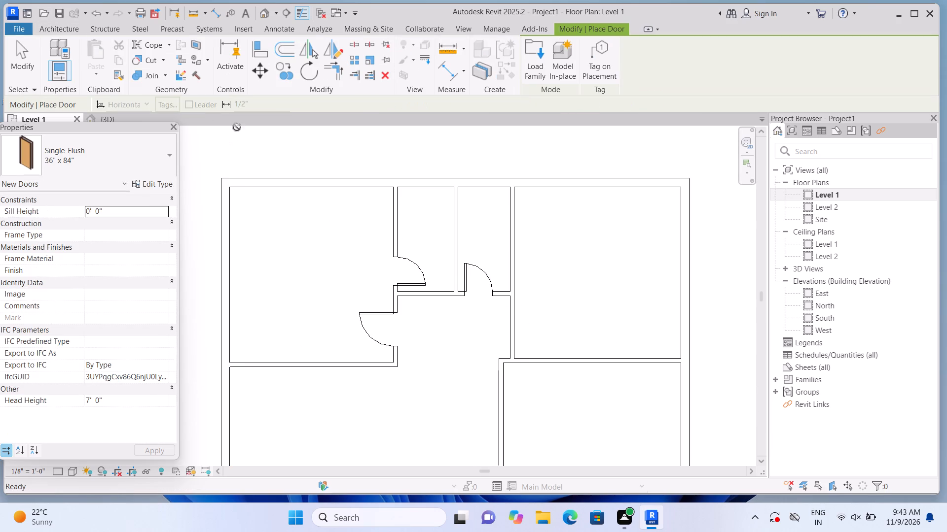
click(516, 337)
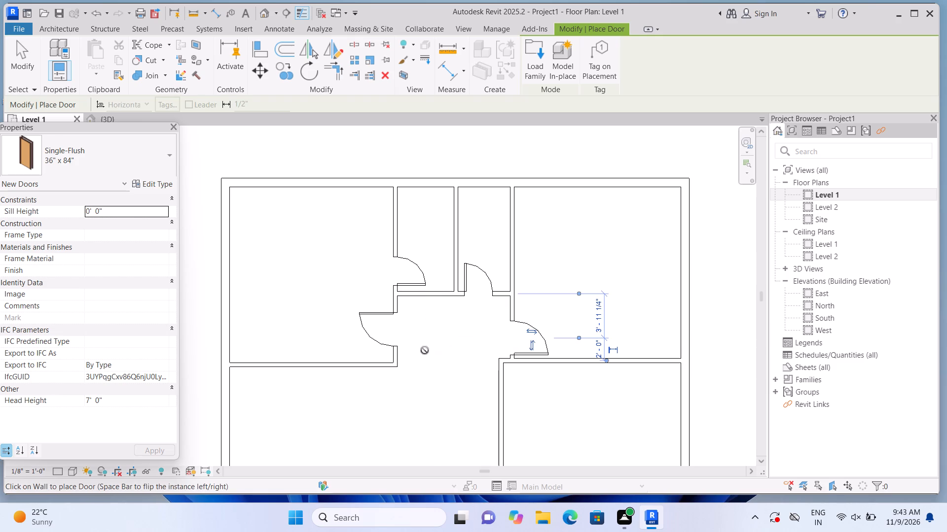
Examine the southern half of the floor plan and the overall room layout.
scroll(425, 346, down, 2)
middle_drag(418, 348, 380, 187)
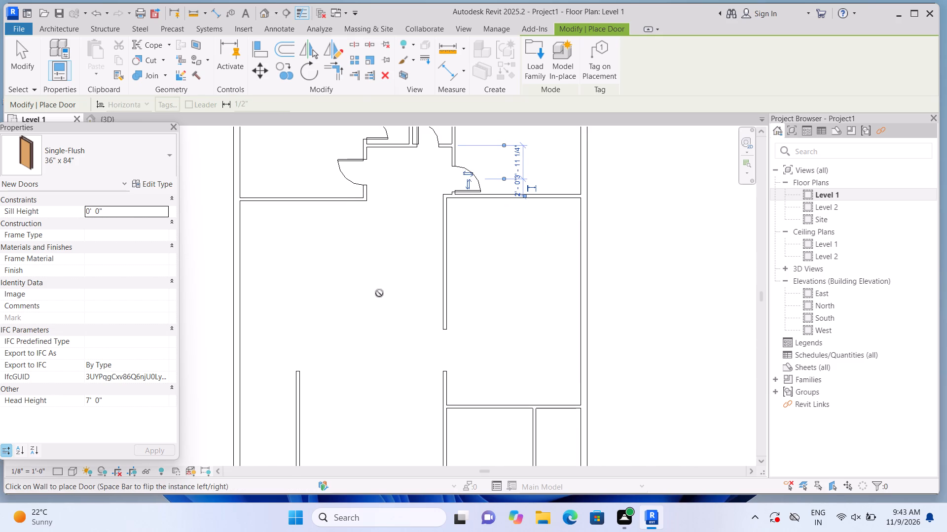
middle_drag(403, 280, 399, 272)
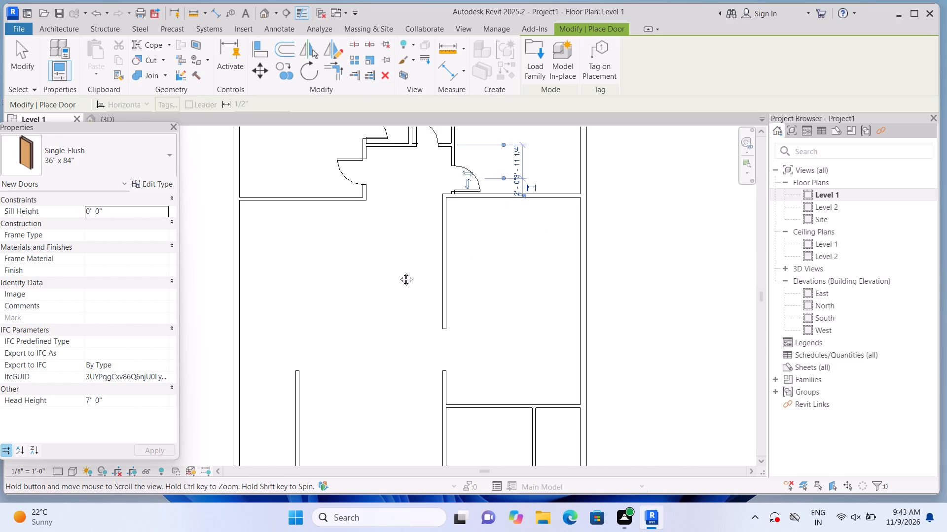
middle_drag(399, 272, 395, 174)
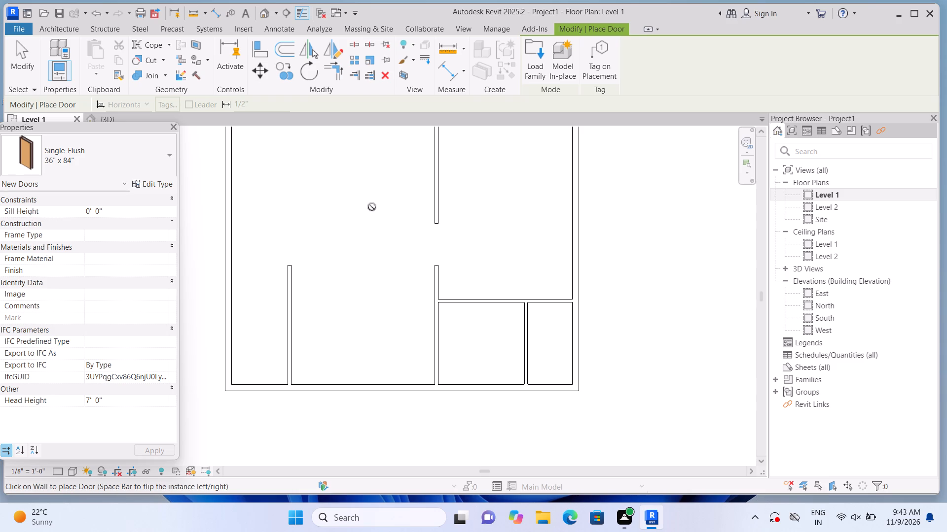
scroll(369, 226, down, 10)
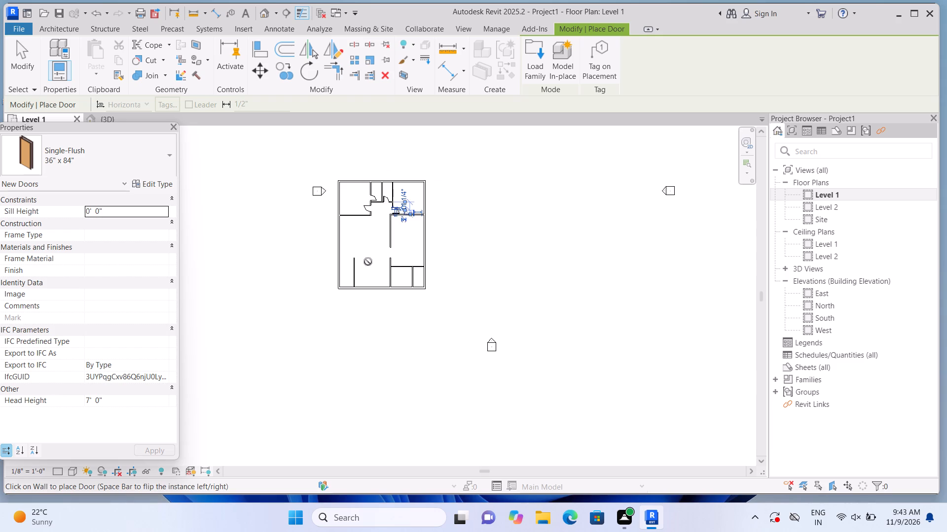
scroll(365, 250, up, 5)
middle_drag(362, 239, 359, 272)
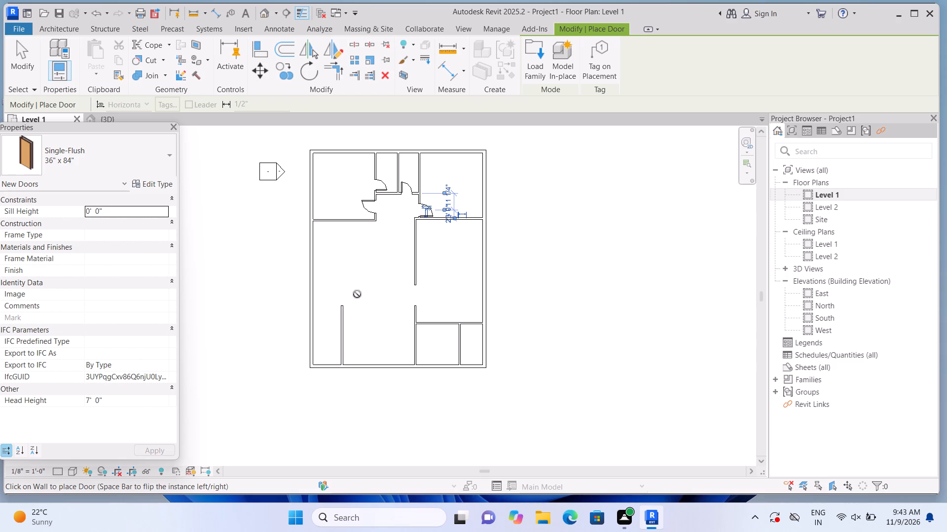
Draw a 4.5" wall 13'-0" east from the west outer wall, aligned with the south end of the long central partition.
click(64, 31)
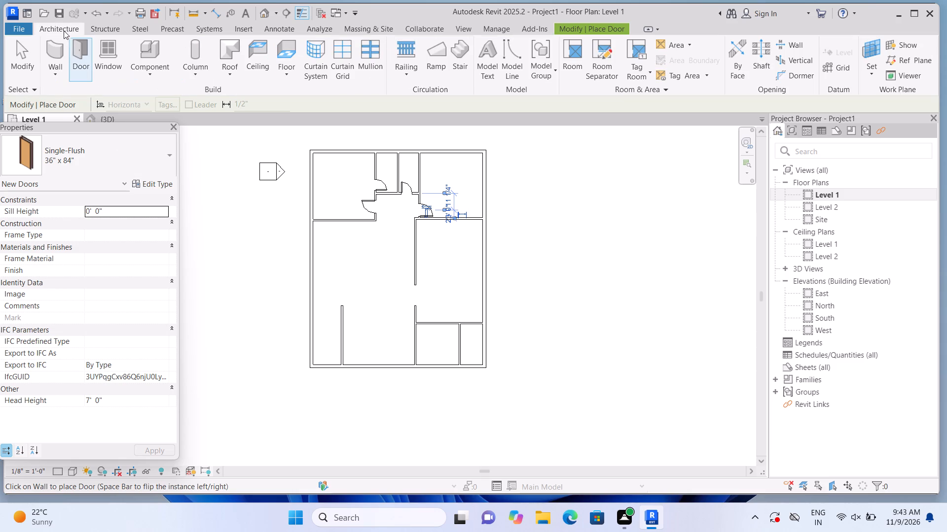
click(52, 50)
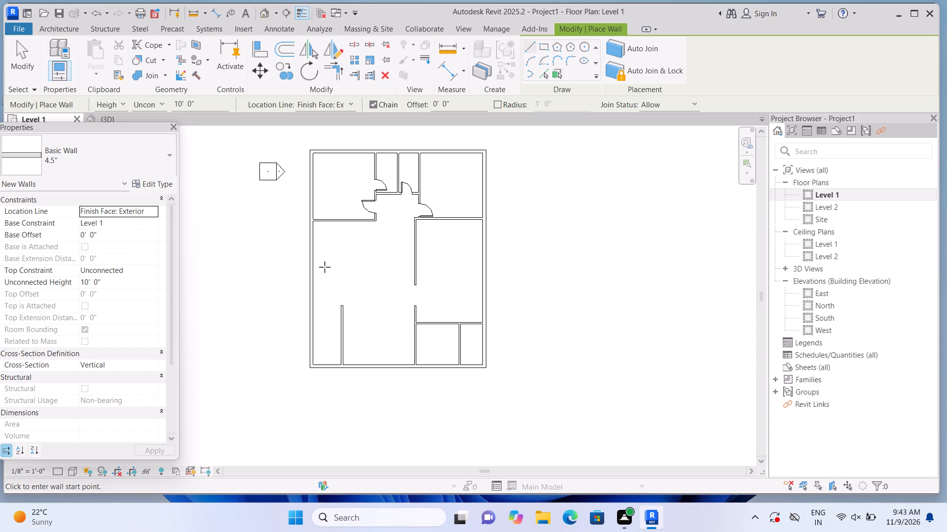
scroll(312, 277, up, 2)
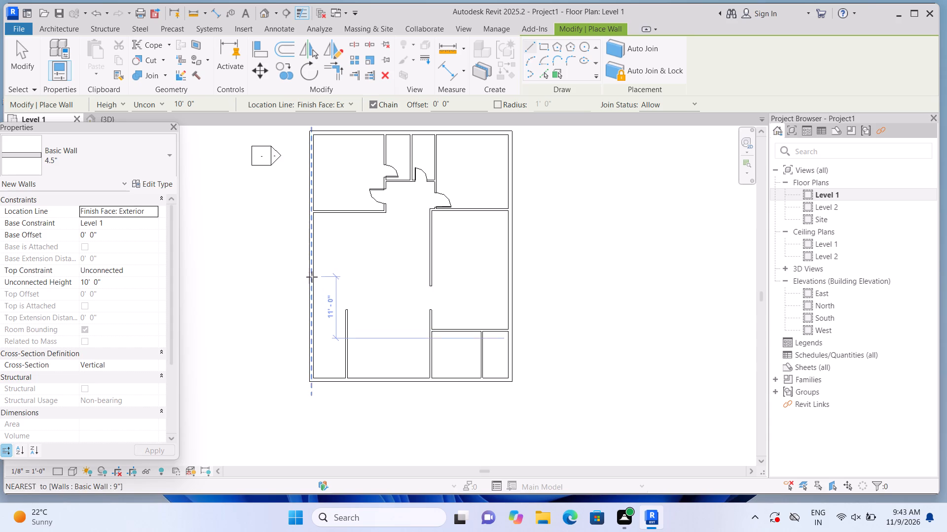
scroll(319, 277, up, 1)
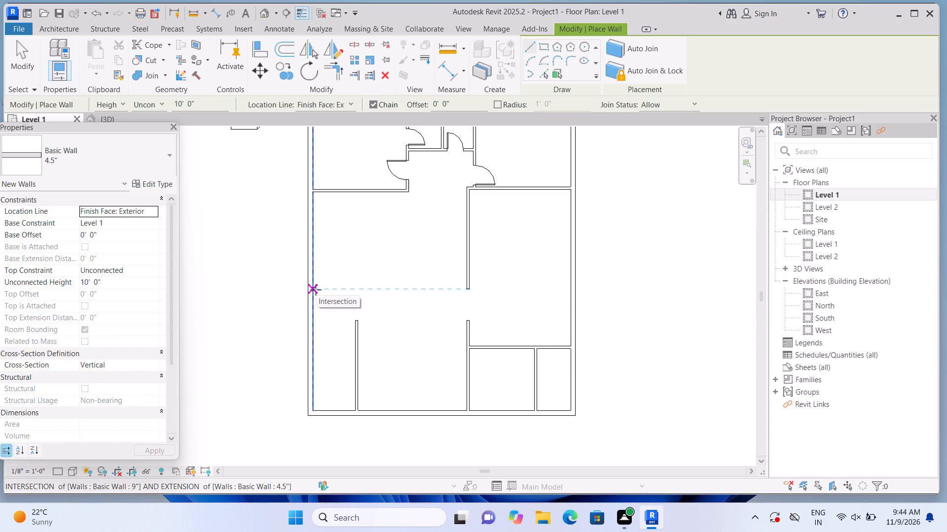
click(315, 292)
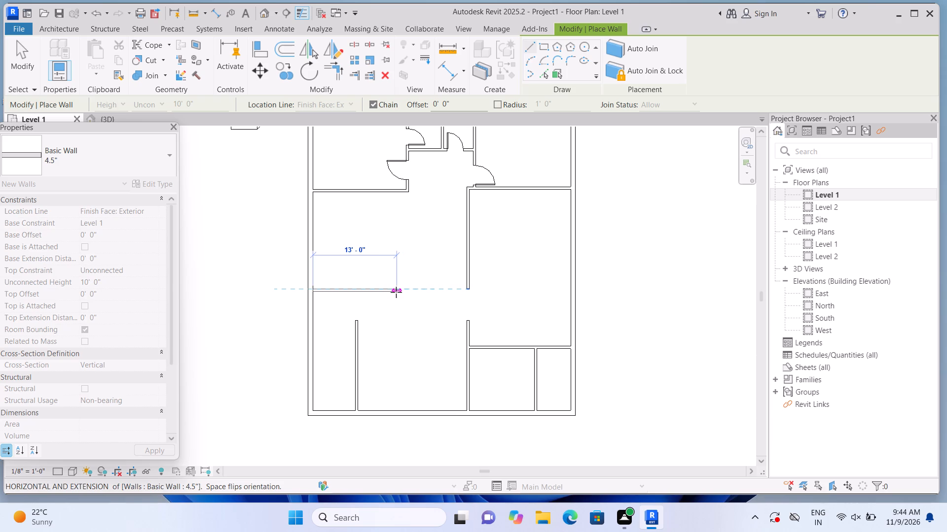
click(396, 292)
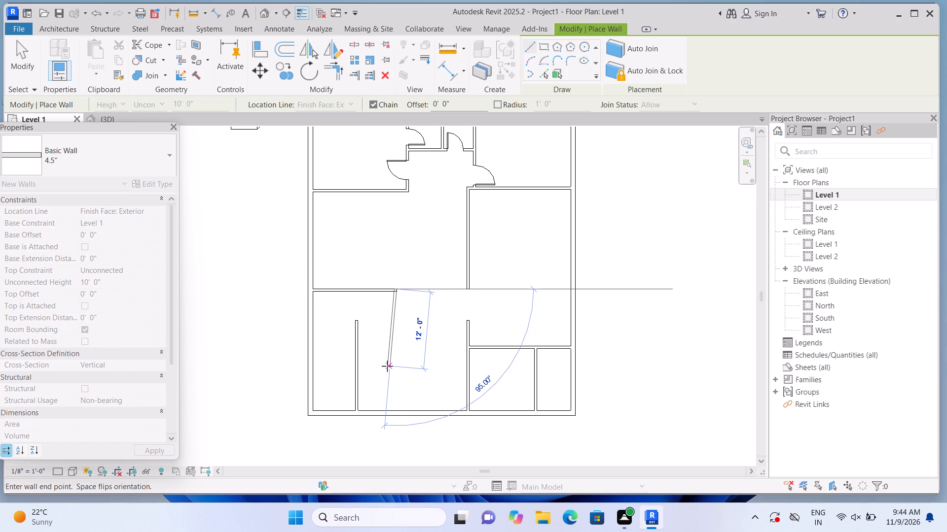
key(Escape)
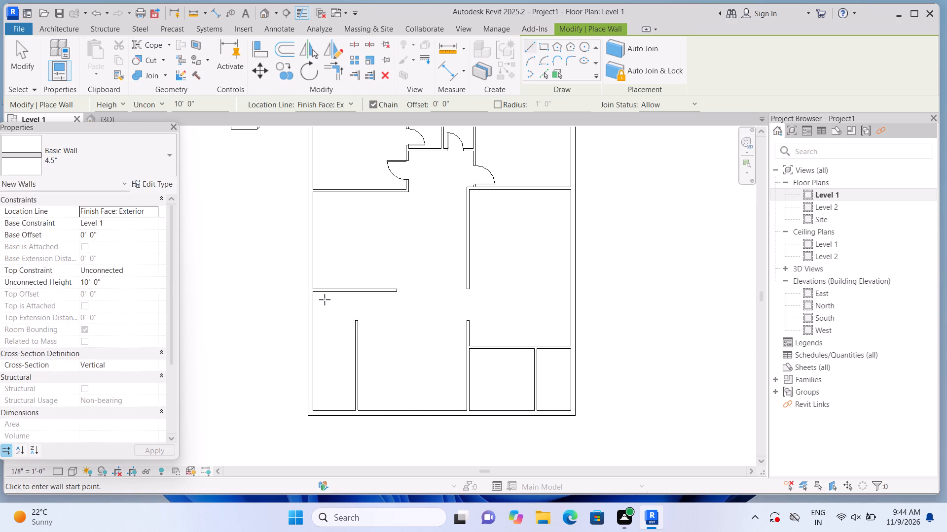
Draw a 4.5" wall 4'-10 1/2" north from the open end of the southwest partition, meeting the new horizontal wall.
click(355, 322)
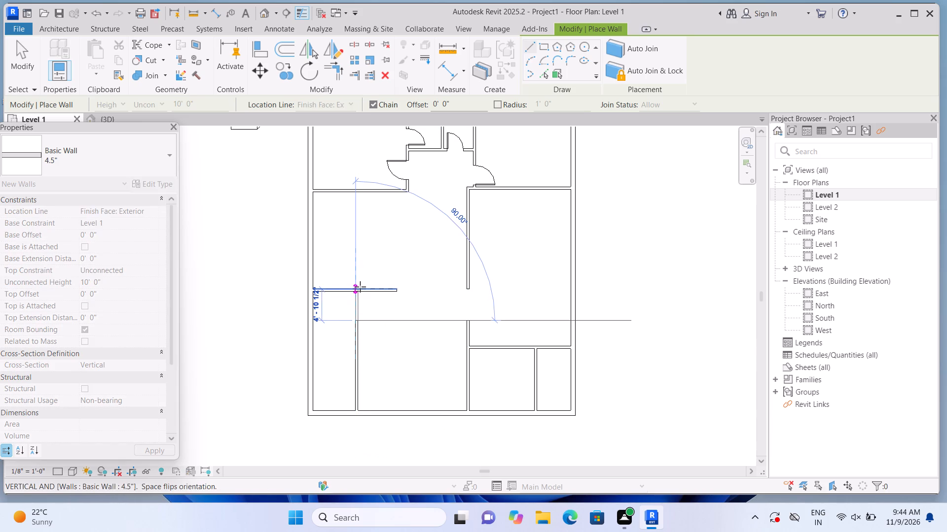
click(360, 287)
key(Escape)
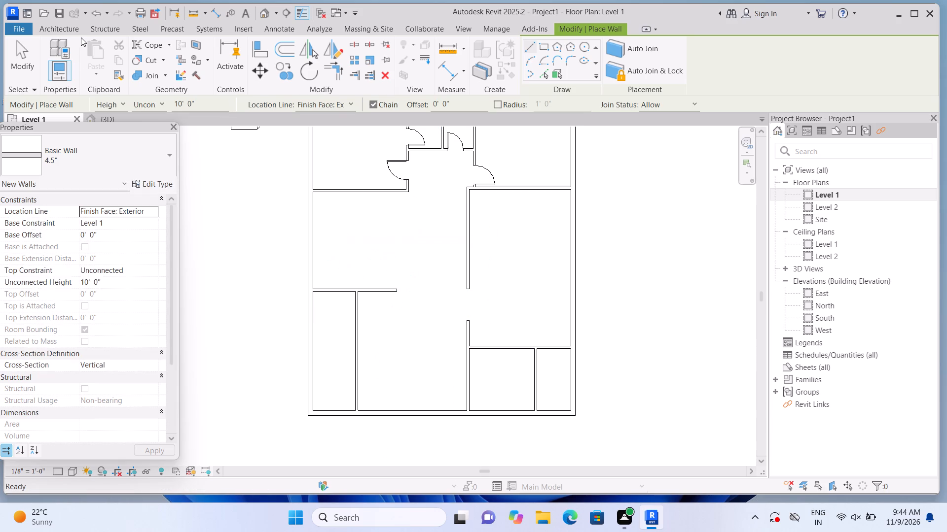
Place a Single-Flush 36" x 84" door in the southwest room's east wall, centred 3'-0" from its north end, swinging into that room.
click(76, 26)
click(83, 55)
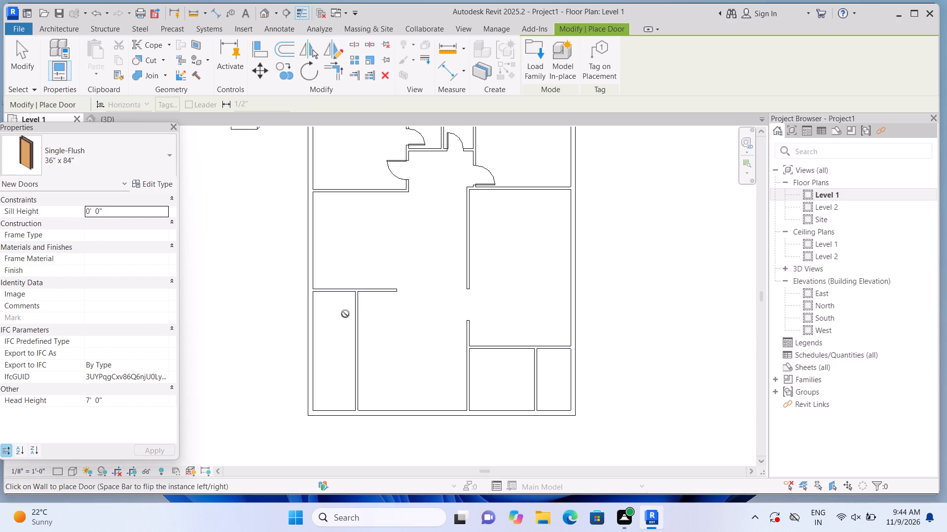
click(356, 309)
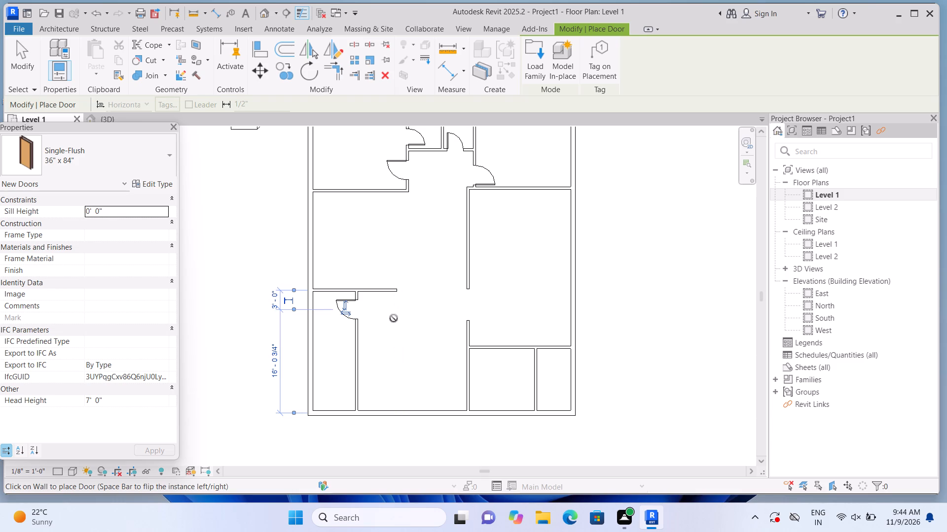
key(Escape)
scroll(394, 319, down, 2)
key(Escape)
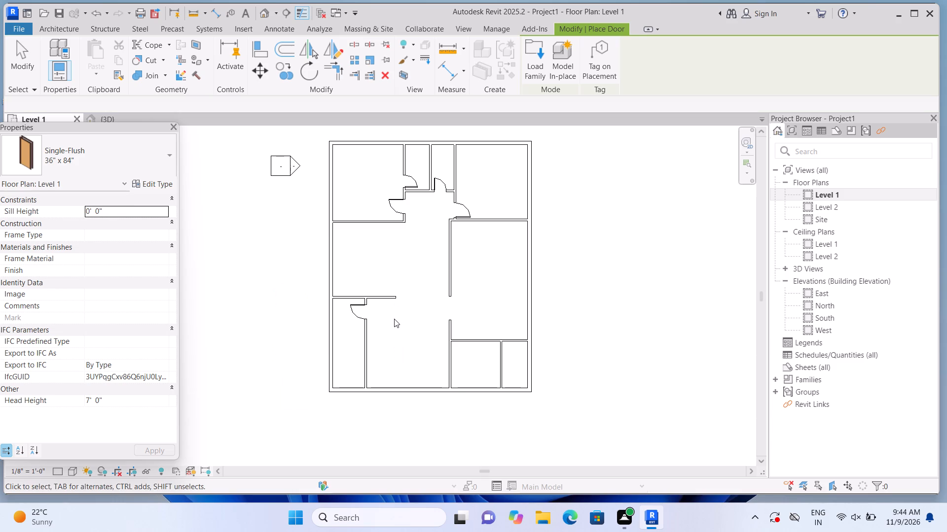
Place a 36" x 84" door in the larger southeast small room's north wall, centred 2'-6" from the west end, hinged west, swinging north.
middle_drag(394, 324, 348, 353)
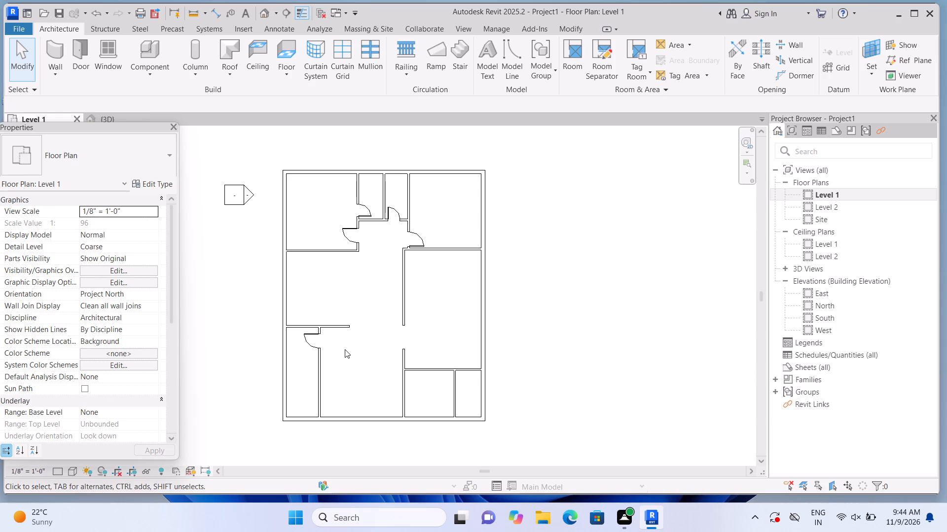
click(73, 56)
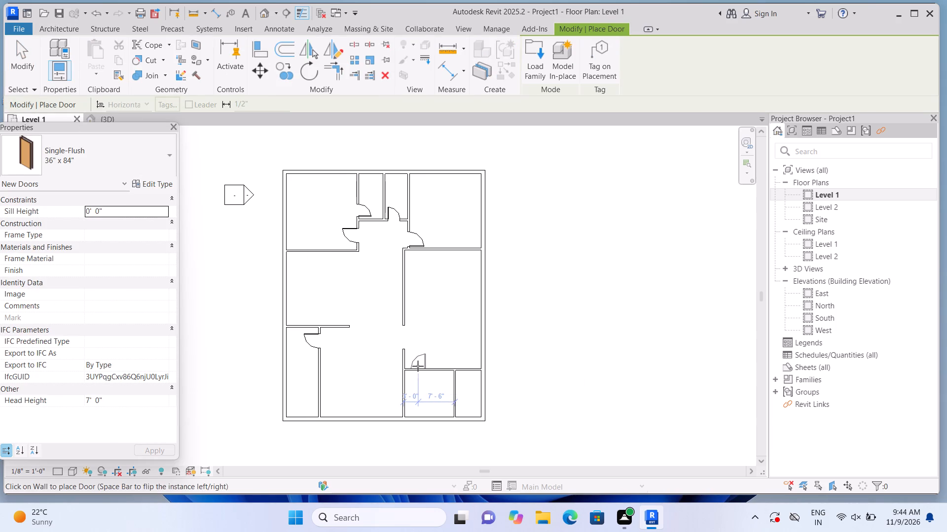
key(space)
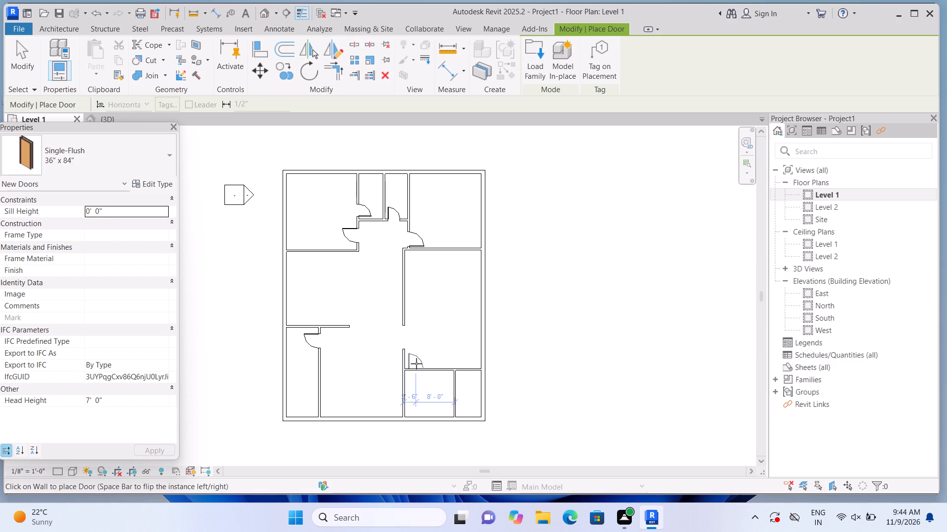
scroll(416, 363, up, 3)
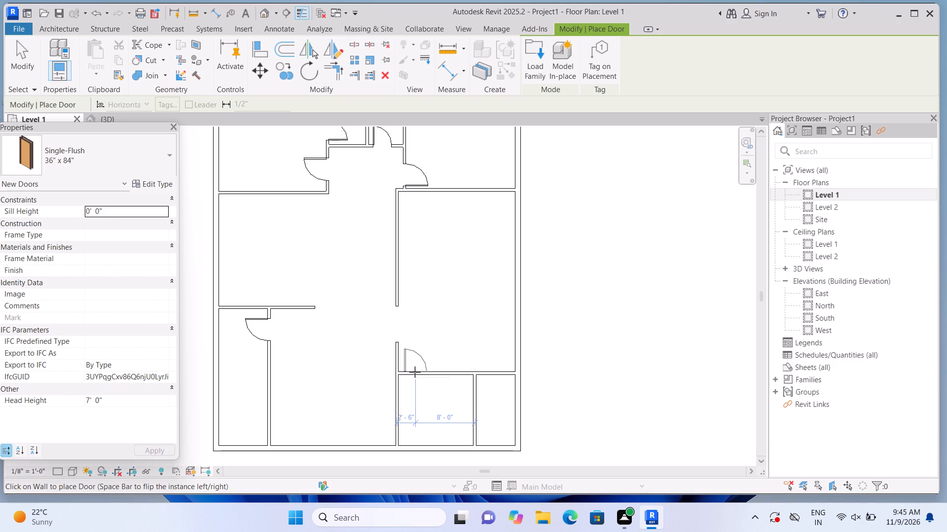
click(415, 372)
key(Escape)
key(Escape)
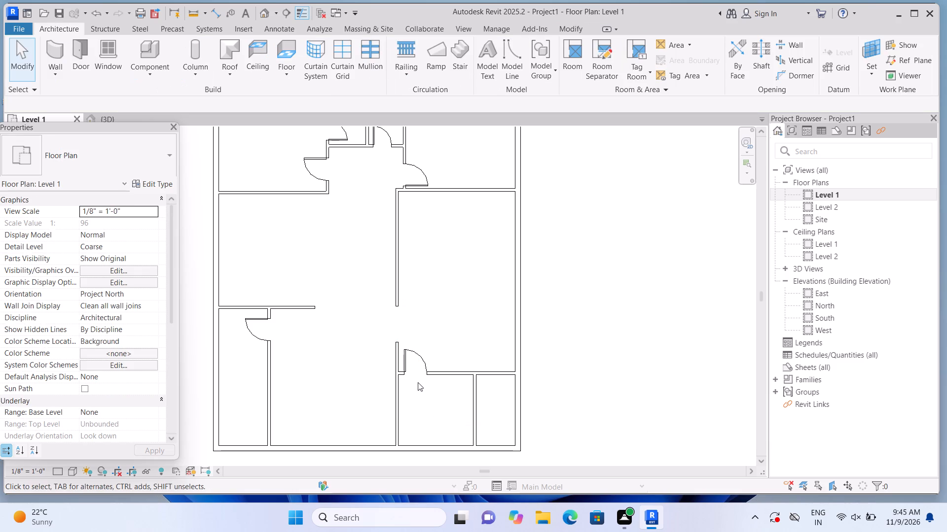
Draw a short Curtain Wall 1 segment along the centre of the north outer wall, within the northwest room.
scroll(418, 379, down, 2)
scroll(418, 379, up, 1)
scroll(418, 378, down, 3)
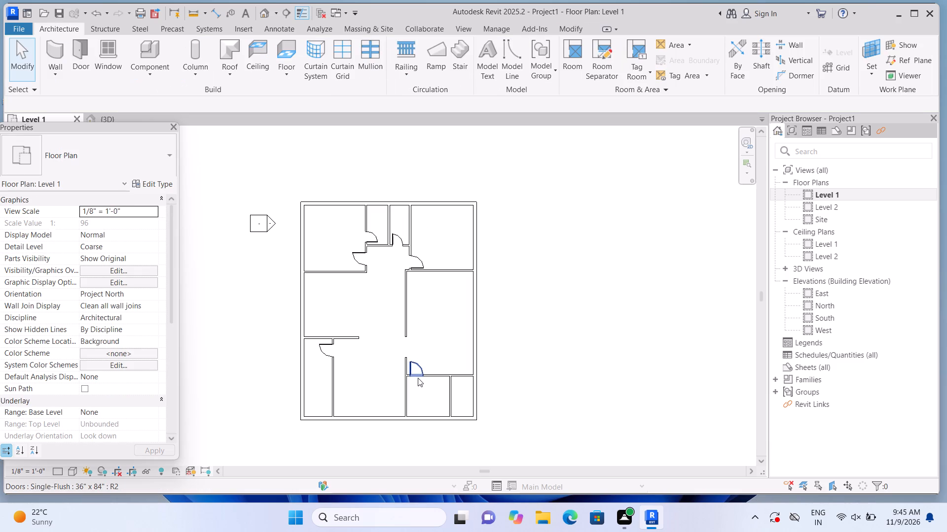
click(50, 75)
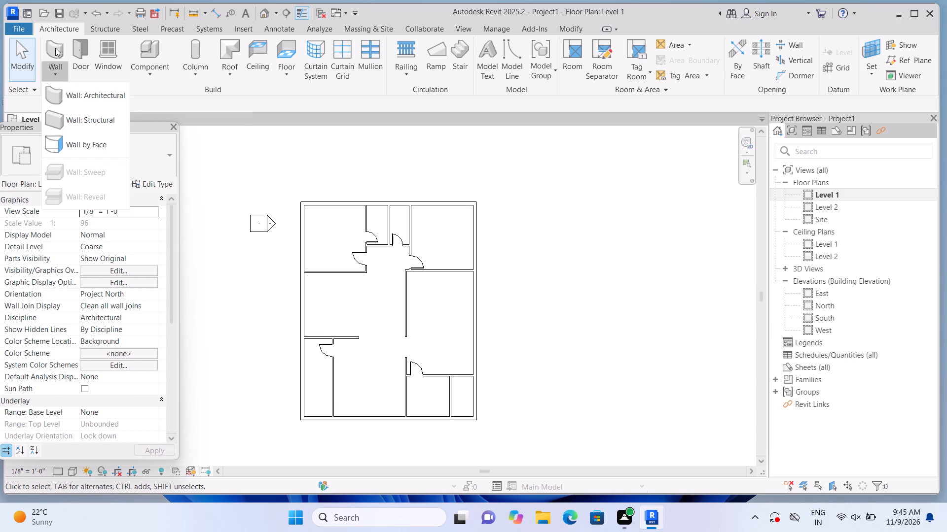
click(55, 48)
click(156, 155)
scroll(137, 206, down, 4)
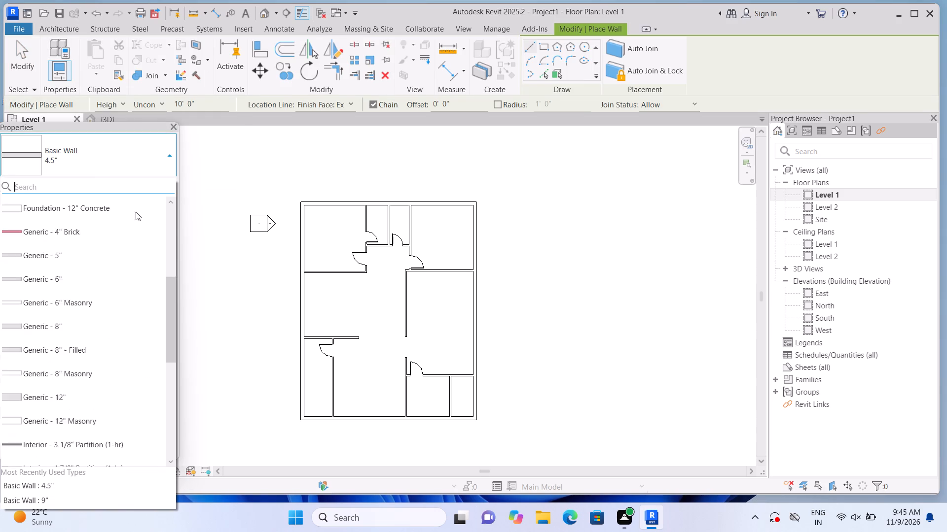
scroll(136, 212, down, 11)
click(104, 346)
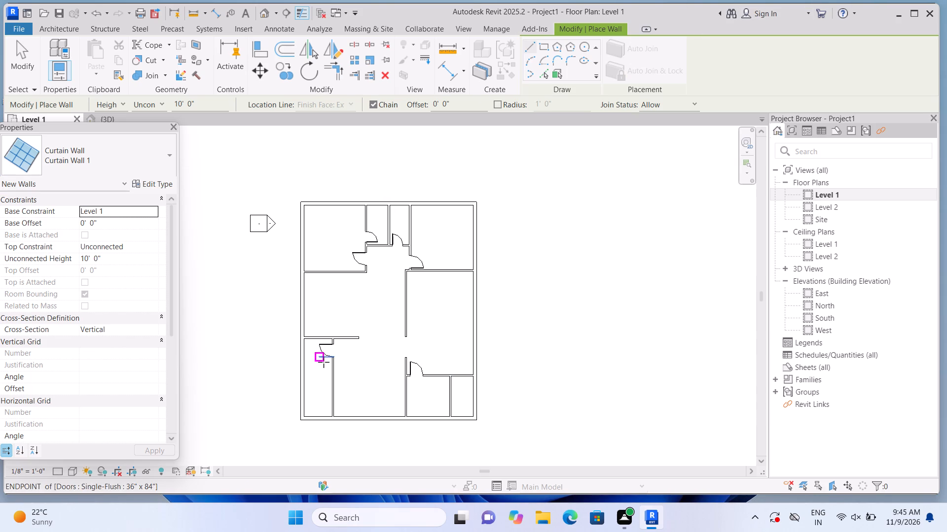
scroll(341, 430, up, 2)
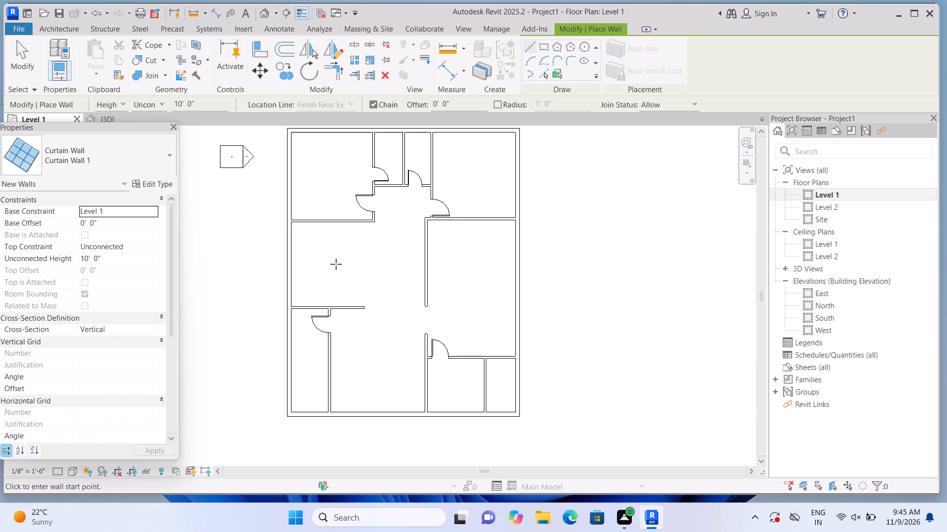
scroll(333, 159, up, 1)
scroll(333, 159, down, 3)
middle_drag(333, 162, 354, 261)
scroll(347, 251, up, 5)
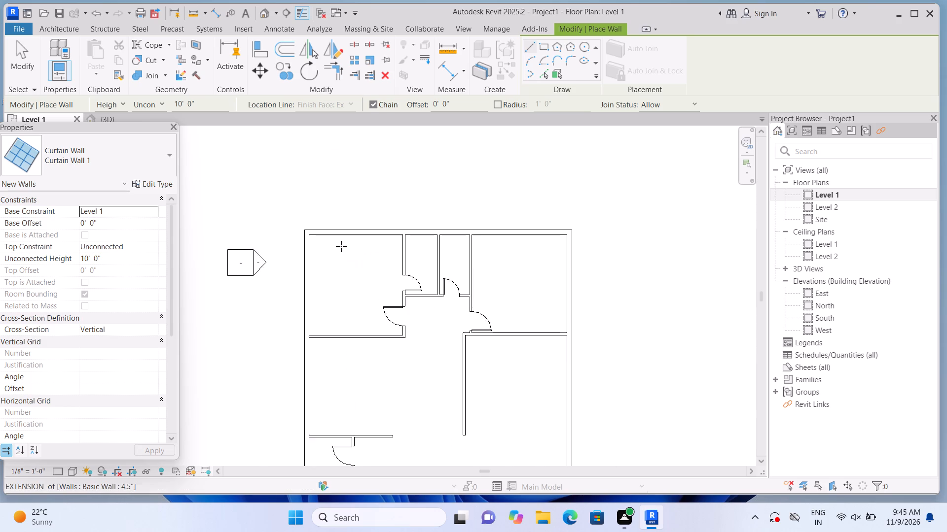
scroll(341, 246, up, 5)
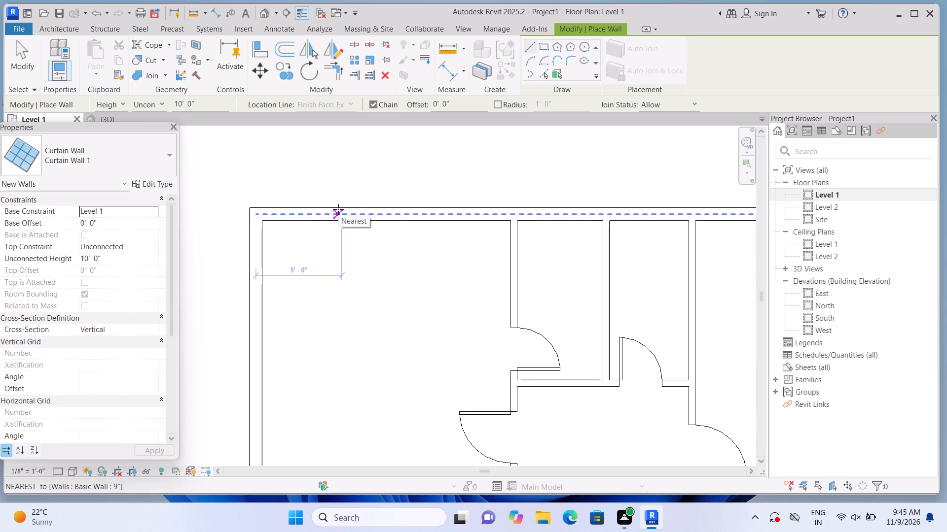
click(336, 212)
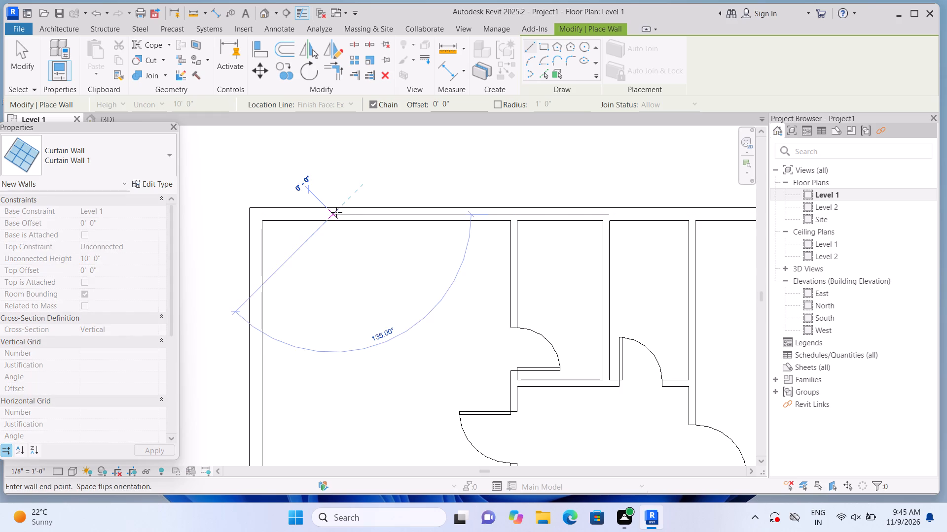
double_click(392, 211)
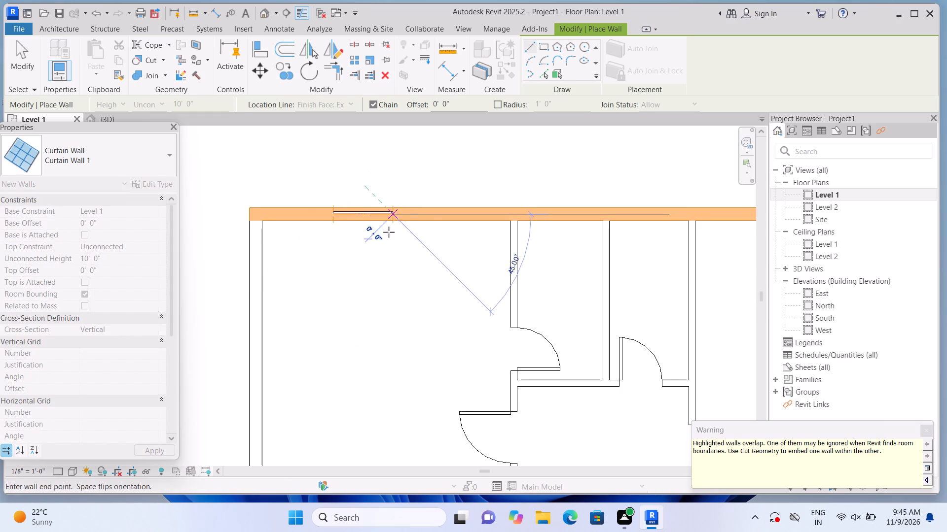
Cut the north outer wall with the new curtain wall segment at the northwest room, embedding it as a window.
click(163, 58)
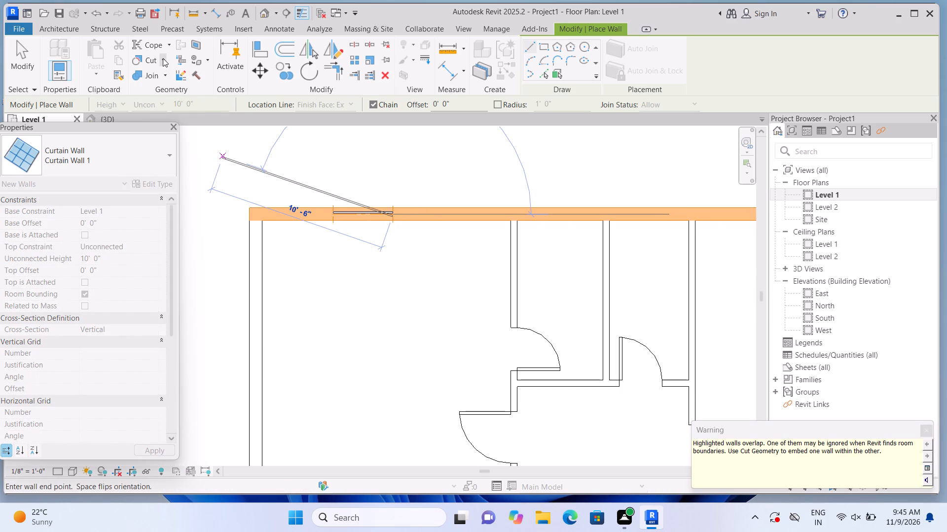
click(173, 79)
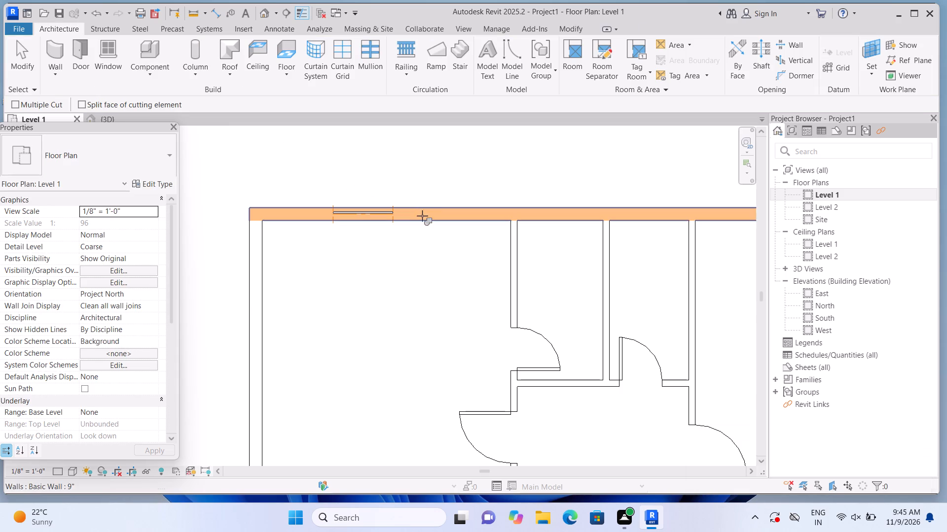
click(422, 216)
click(373, 211)
Draw a 5'-6" Curtain Wall 1 segment in the north outer wall, starting 5'-6" east of the northeast room's west wall.
scroll(372, 210, down, 6)
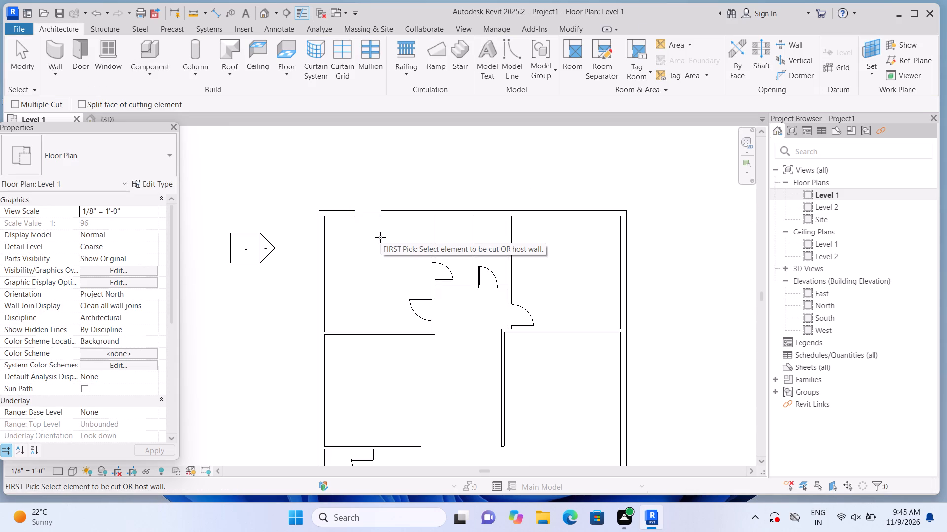
middle_drag(376, 236, 342, 227)
middle_drag(299, 222, 284, 219)
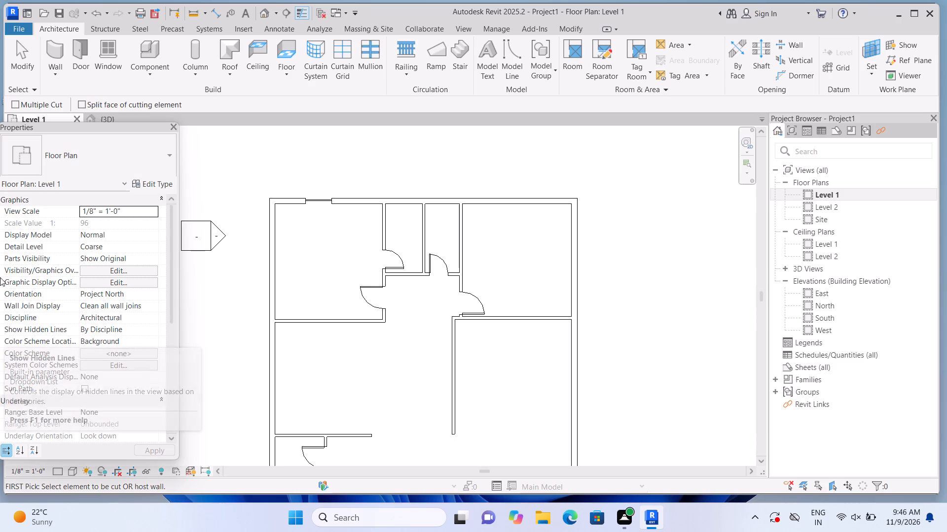
click(65, 45)
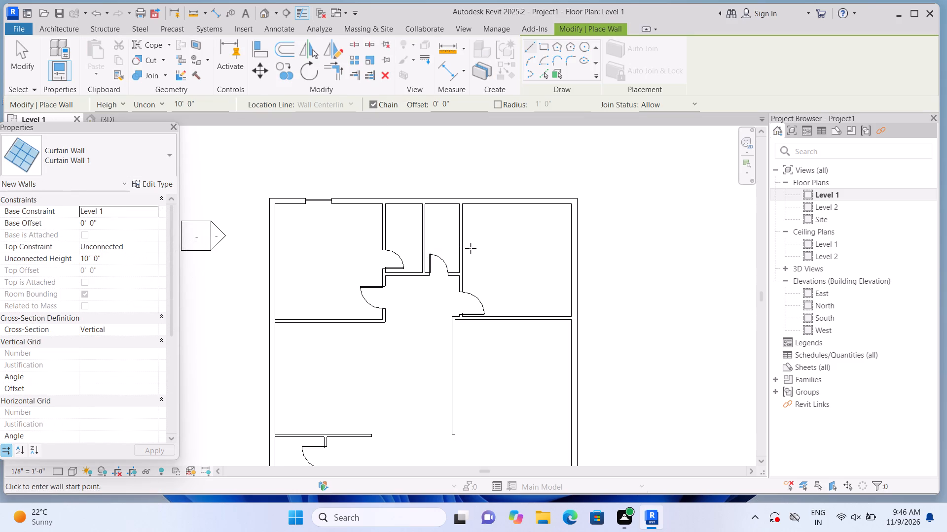
scroll(507, 194, up, 2)
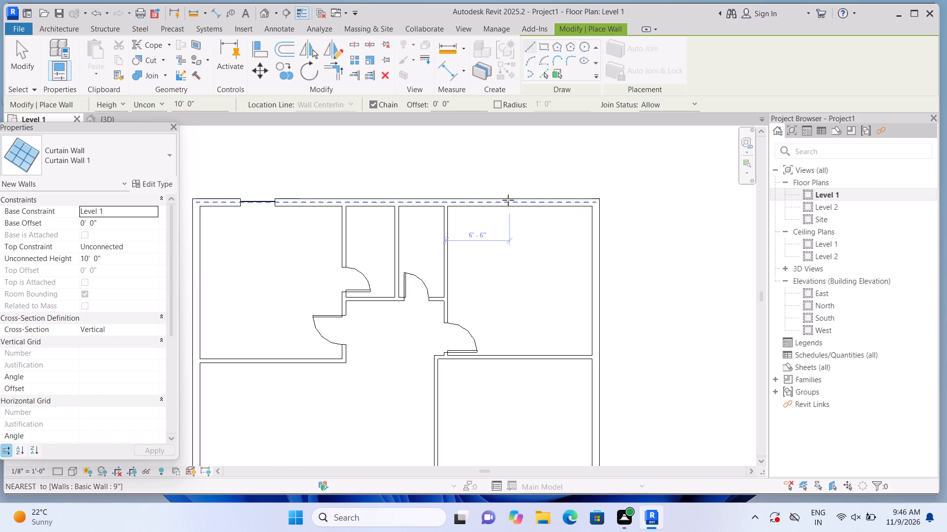
scroll(502, 206, up, 1)
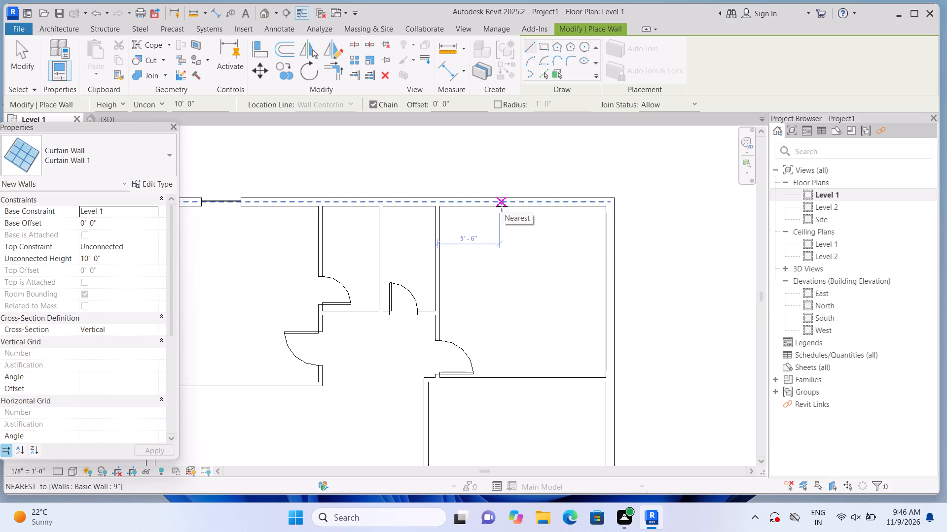
click(502, 206)
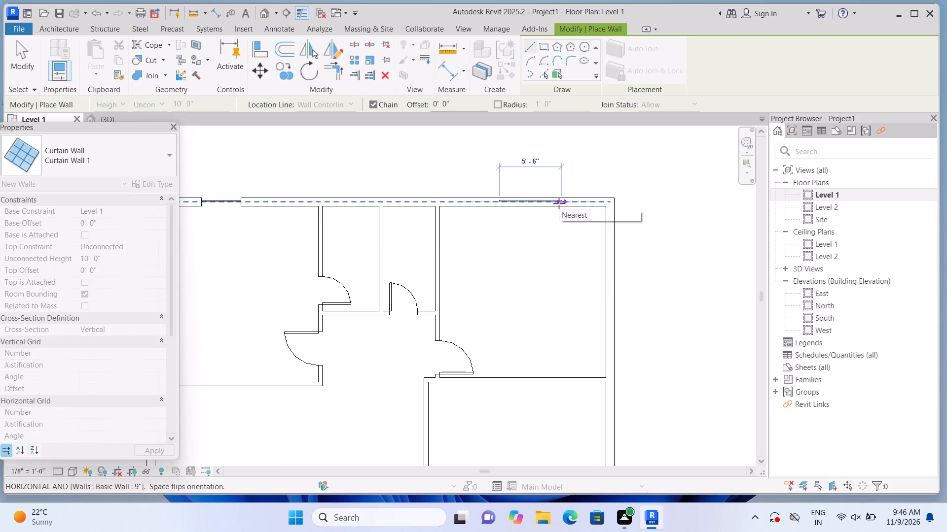
click(559, 203)
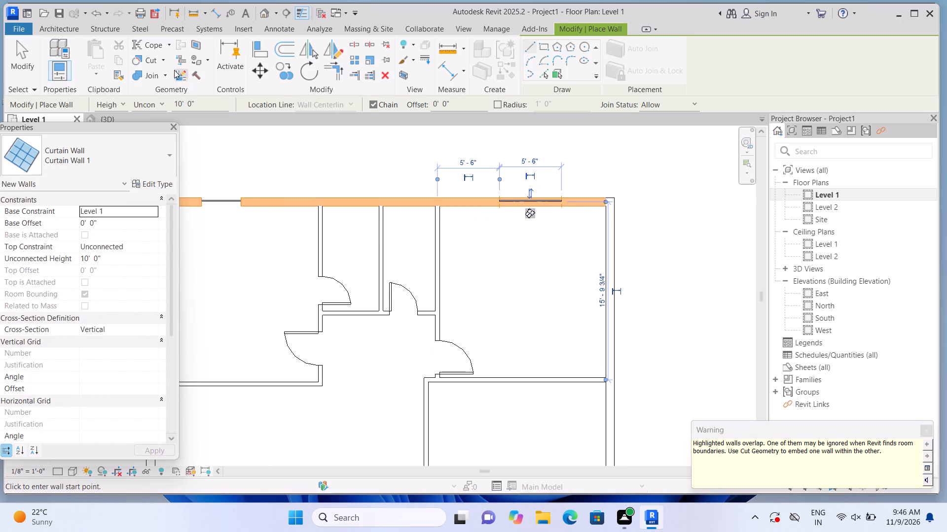
Cut the north outer wall with the new curtain wall segment at the northeast room, embedding it as a window.
click(160, 57)
click(164, 76)
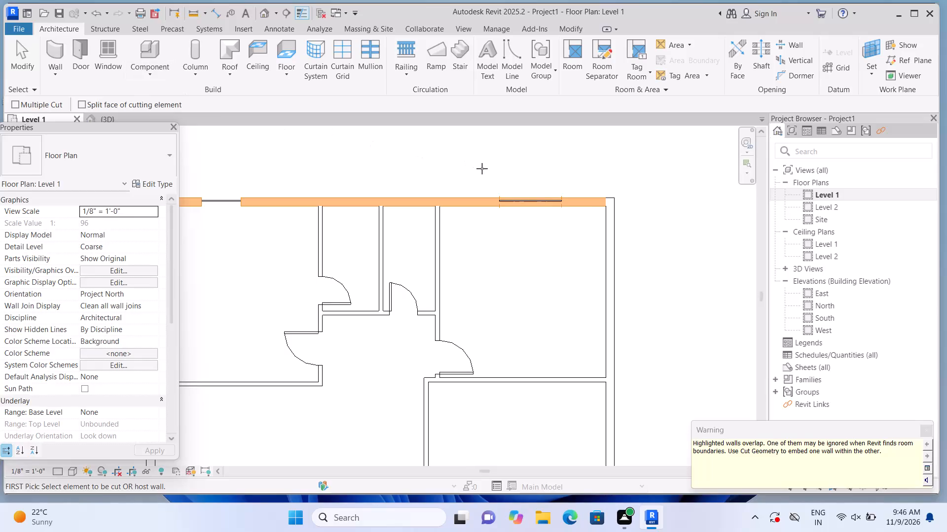
click(475, 199)
click(521, 203)
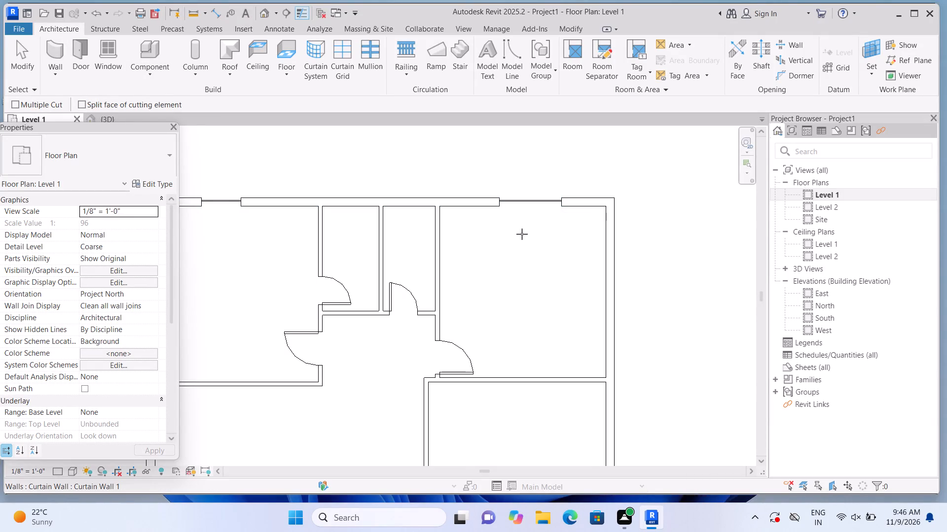
Draw a 4'-0" Curtain Wall 1 segment southward in the east outer wall of the northeast room, starting 3'-6" south of the north outer wall.
click(57, 49)
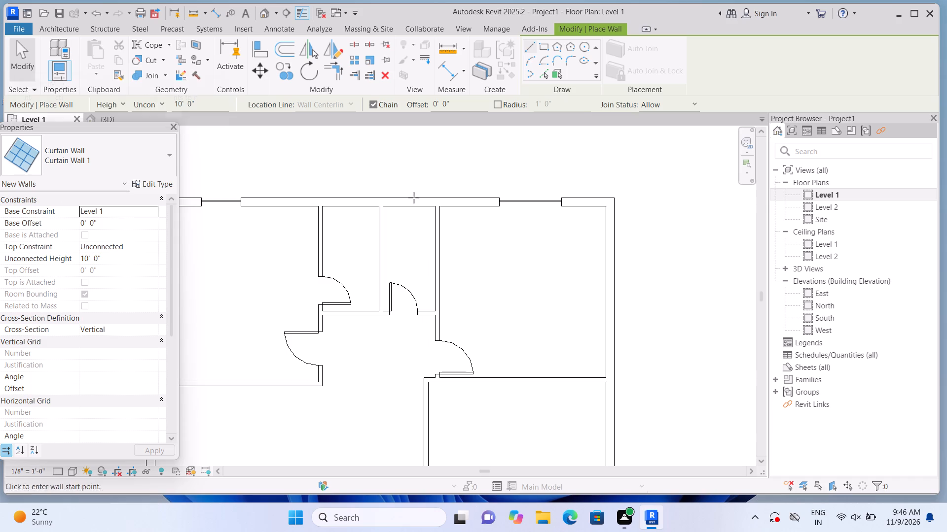
double_click(611, 258)
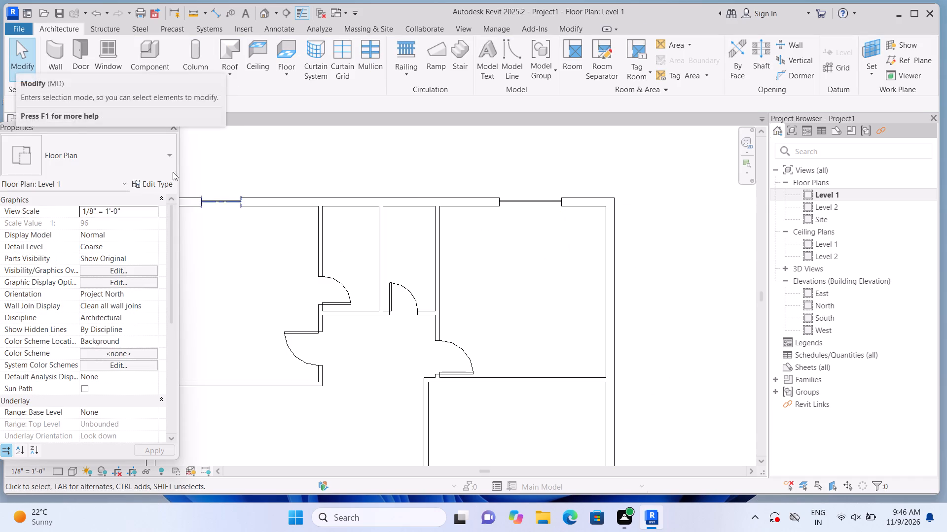
click(52, 40)
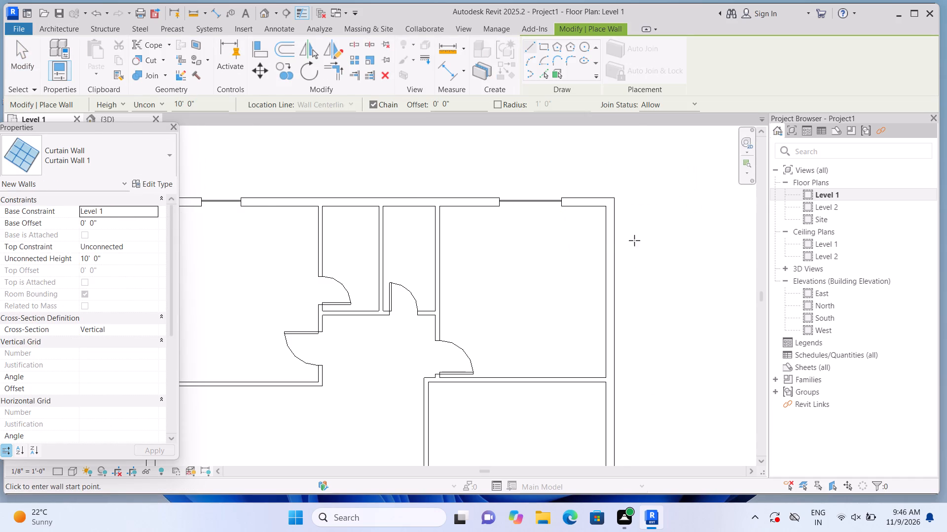
click(613, 240)
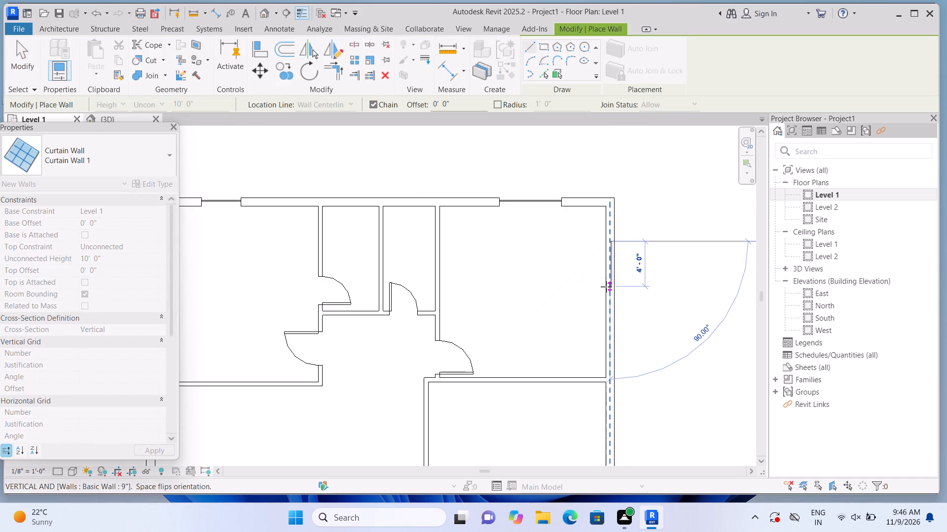
click(608, 286)
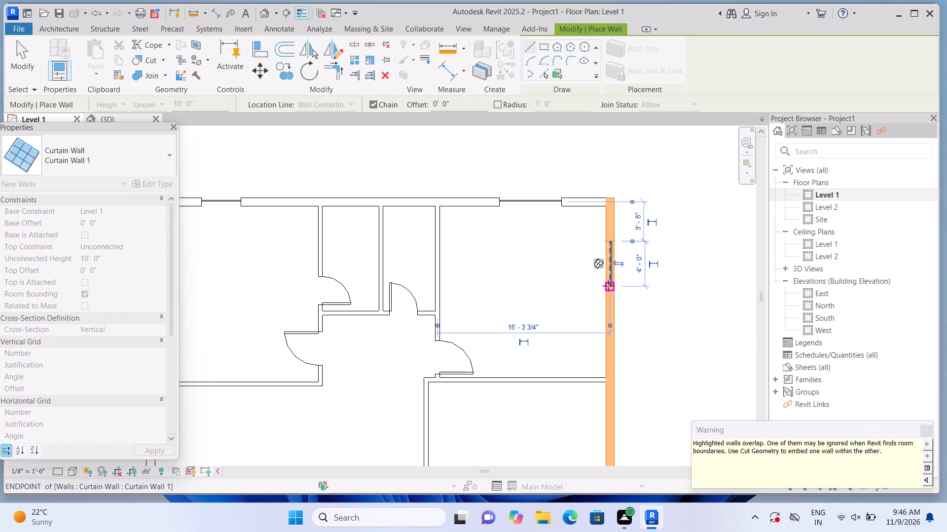
Cut the east outer wall with the new curtain wall segment at the northeast room, embedding it as a window.
click(163, 60)
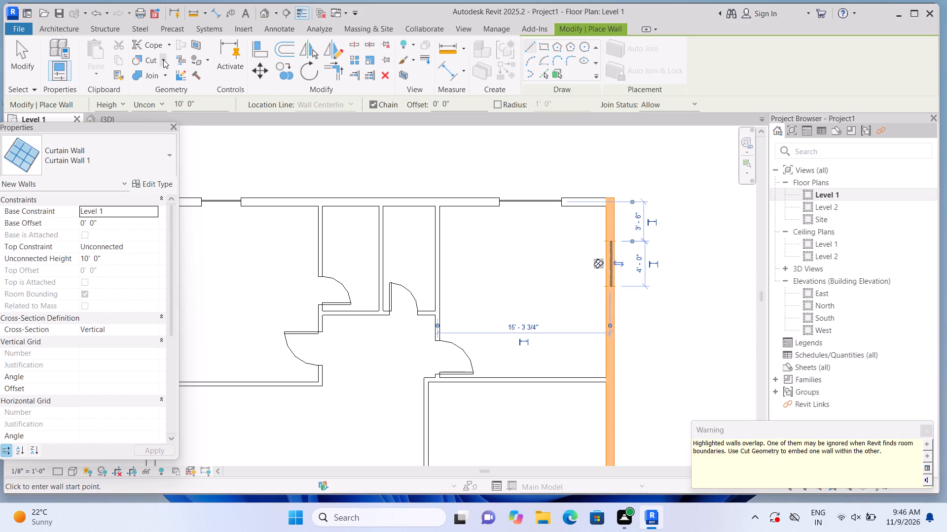
click(164, 73)
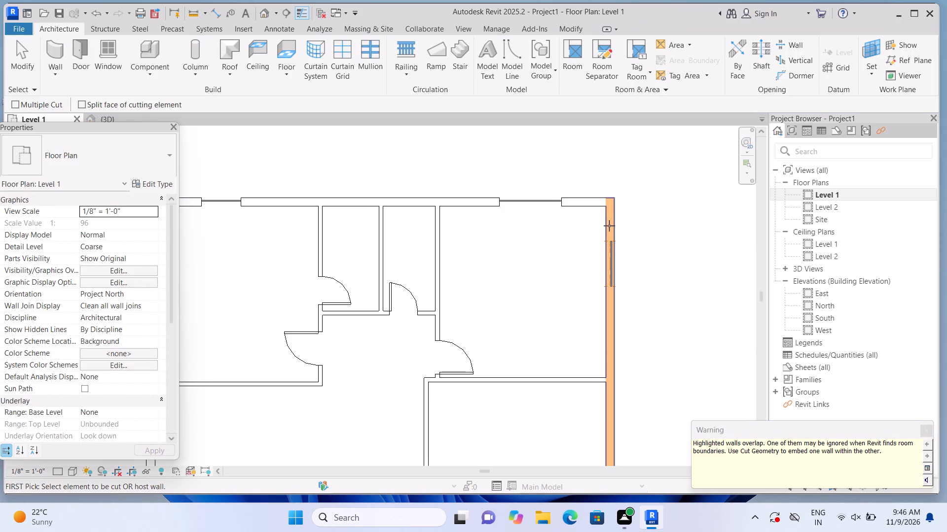
click(609, 226)
click(610, 260)
Draw a Curtain Wall 1 segment about 4'-2" long in the middle east room's outer wall, starting about 5'-4 1/2" south of its north partition.
scroll(613, 260, down, 2)
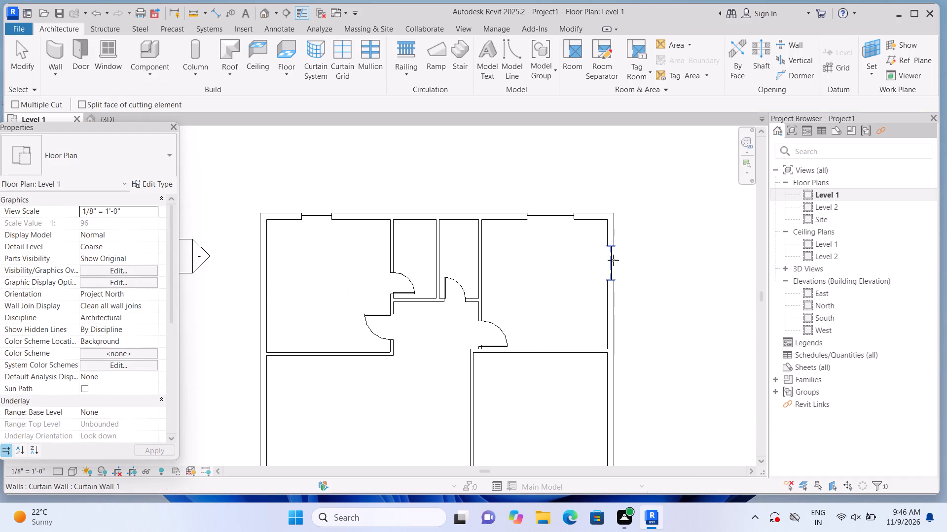
middle_drag(647, 296, 628, 246)
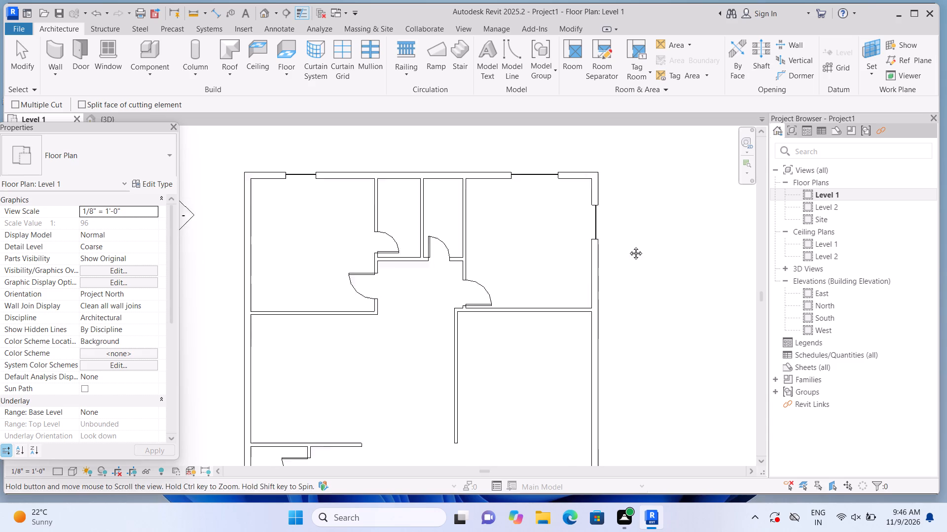
middle_drag(628, 246, 610, 174)
middle_drag(599, 275, 585, 208)
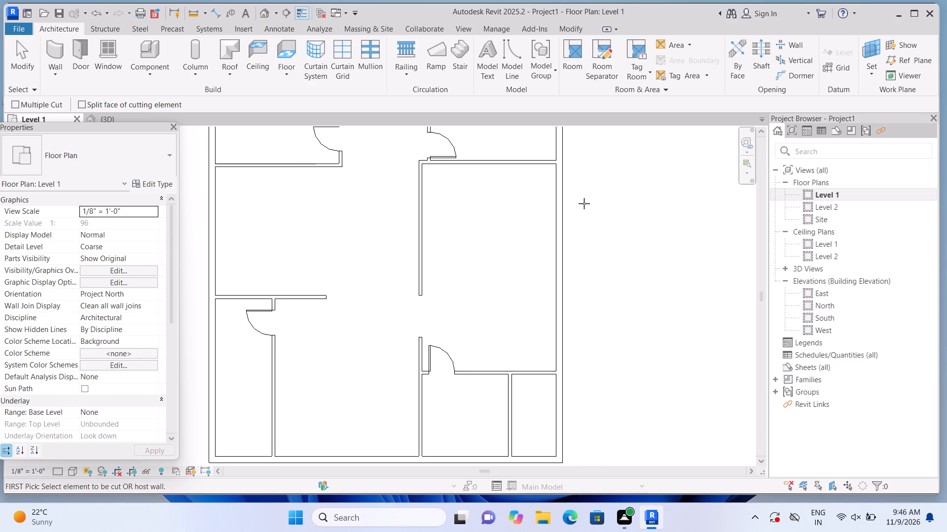
click(54, 59)
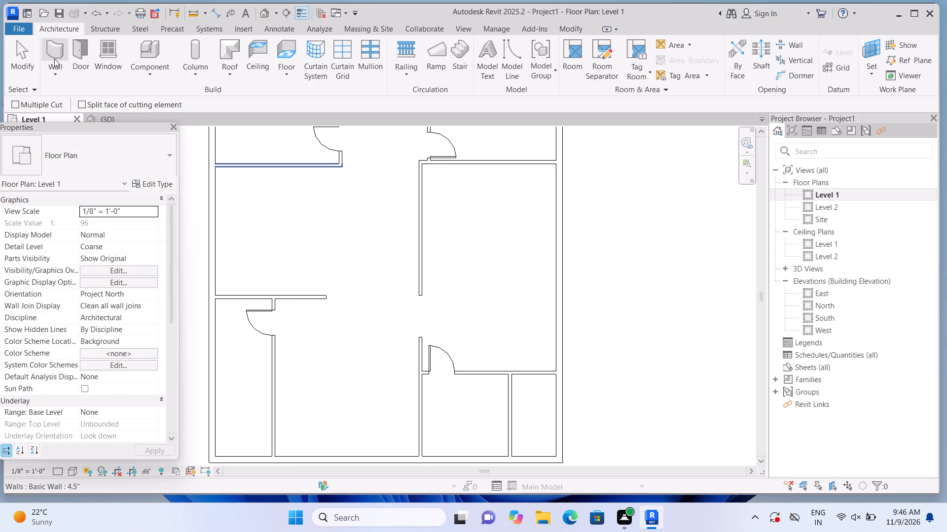
click(562, 208)
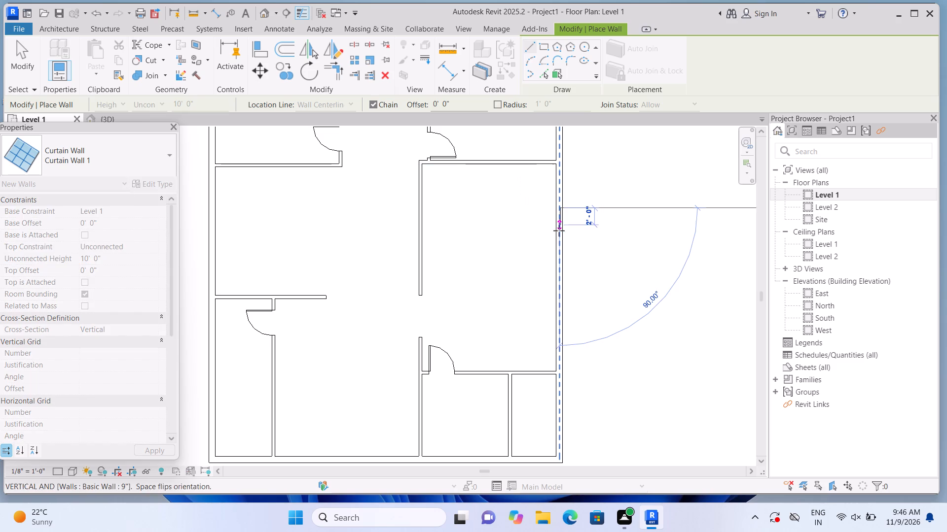
click(559, 239)
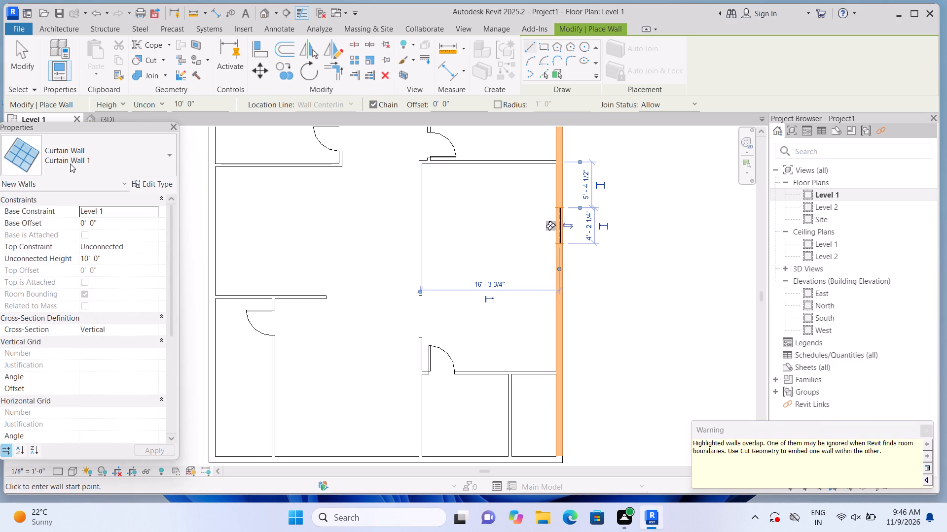
Cut the east outer wall with the middle east room's new curtain wall segment, embedding it as a window.
click(164, 59)
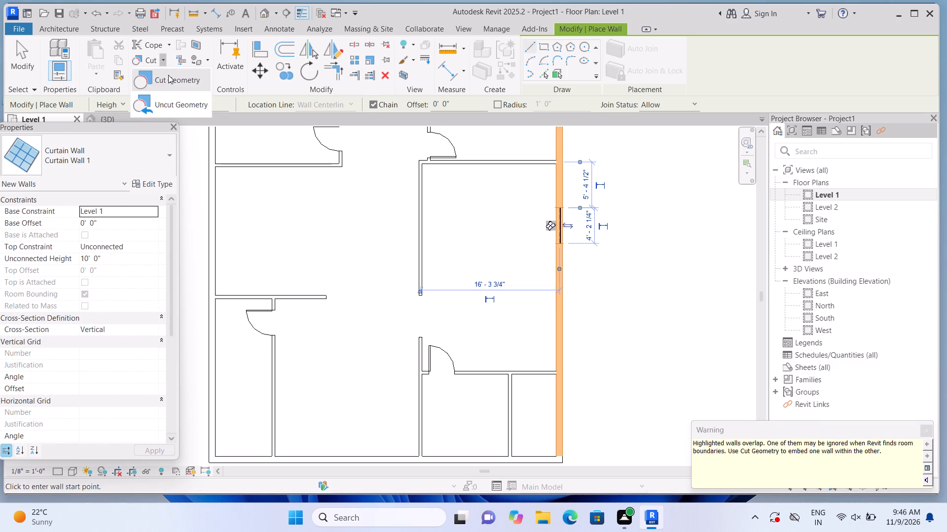
click(170, 76)
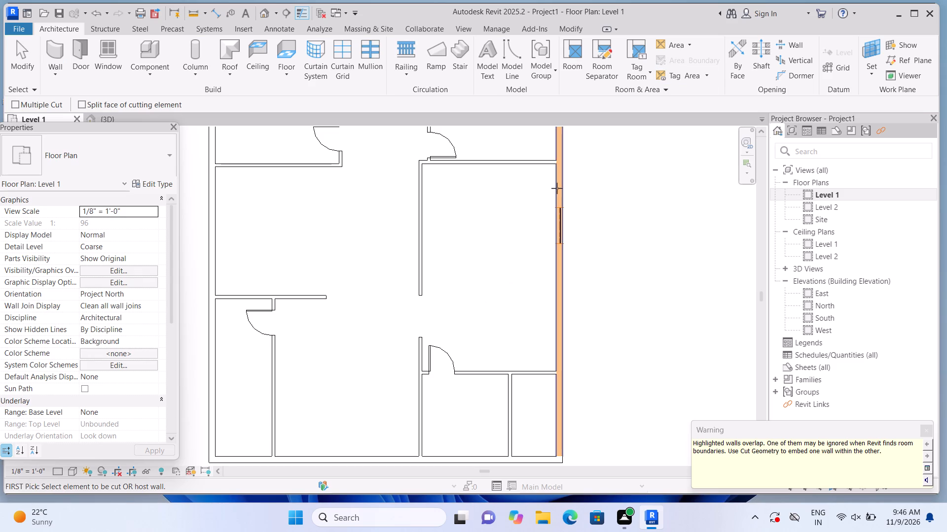
click(557, 188)
click(562, 220)
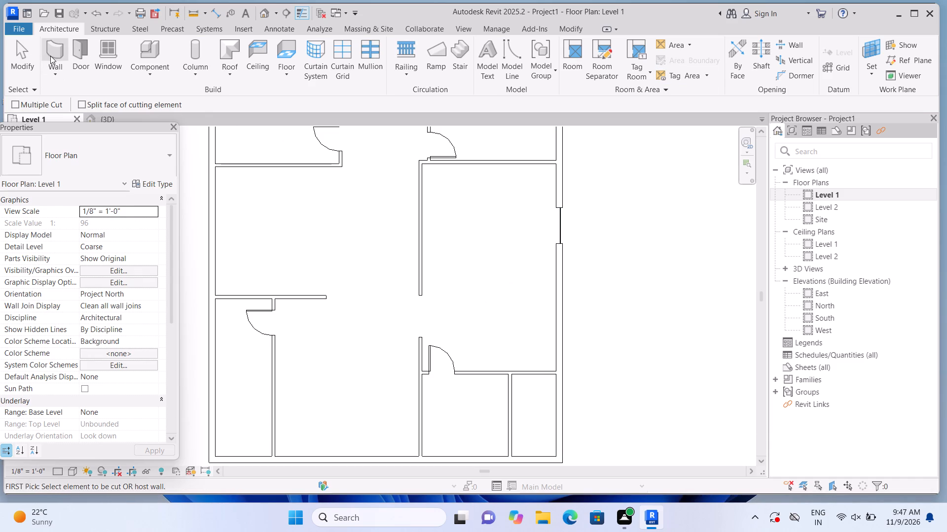
Draw a second, 4'-0" Curtain Wall 1 segment northward in the middle east room's outer wall, starting 3'-6" north of its south partition.
click(50, 56)
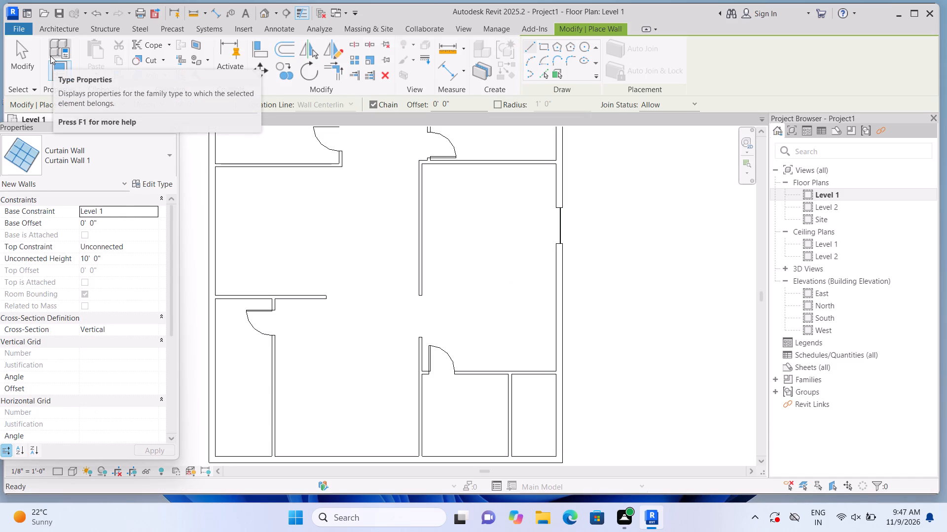
click(559, 343)
click(558, 310)
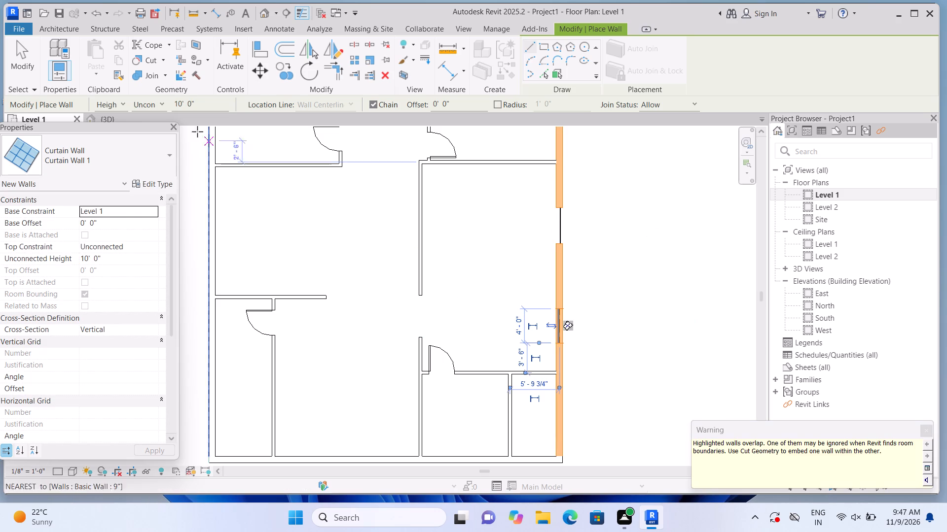
Cut the east outer wall with the middle east room's second curtain wall segment, embedding it as a window.
click(160, 61)
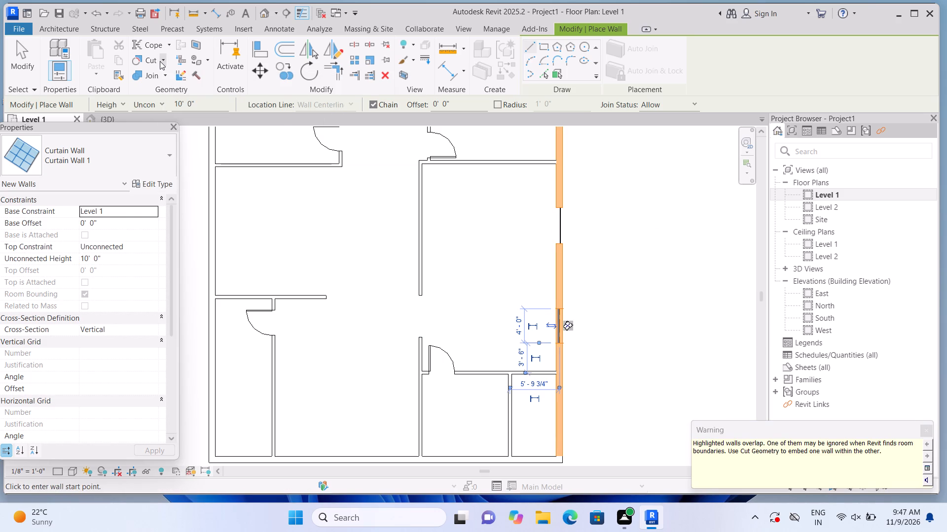
click(166, 73)
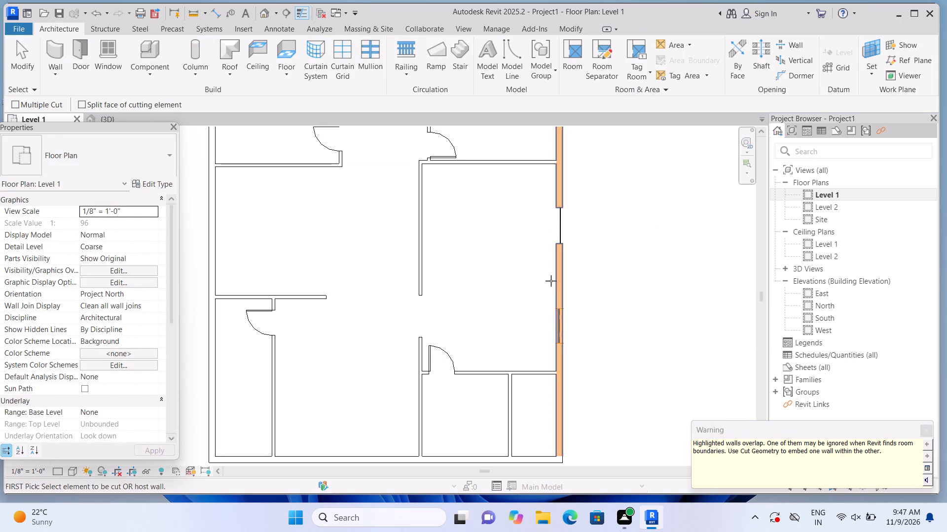
click(555, 281)
click(560, 322)
Draw a 3'-0" Curtain Wall 1 segment westward in the larger southeast small room's north wall, starting 1'-6" west of its east partition.
scroll(567, 310, down, 3)
middle_drag(568, 326, 569, 207)
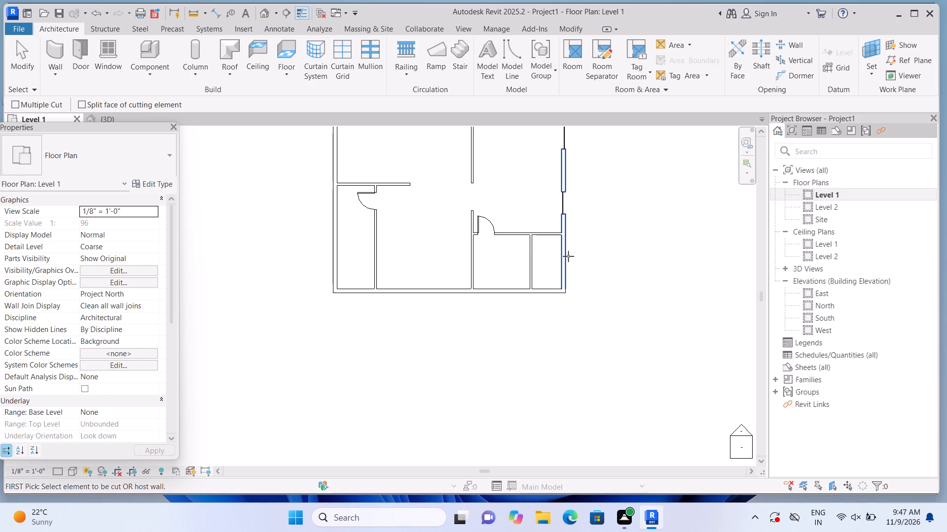
middle_drag(497, 245, 497, 304)
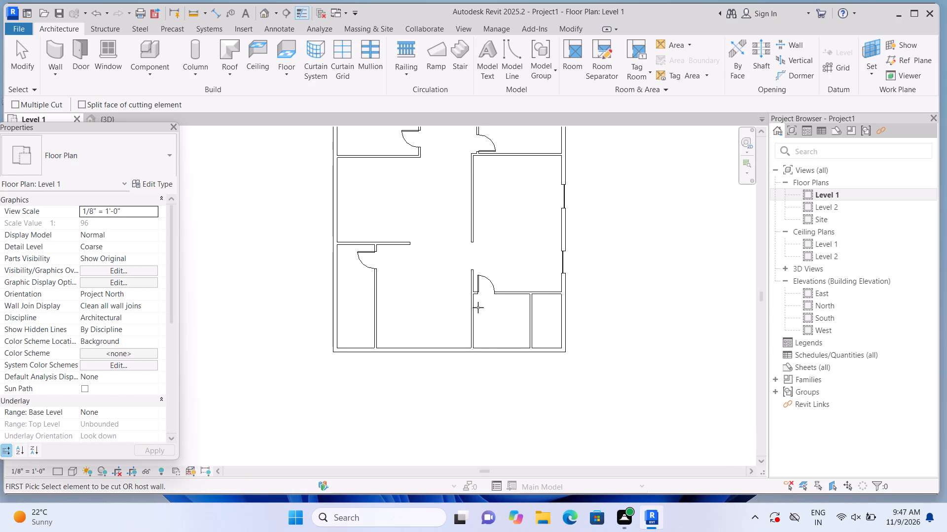
click(62, 55)
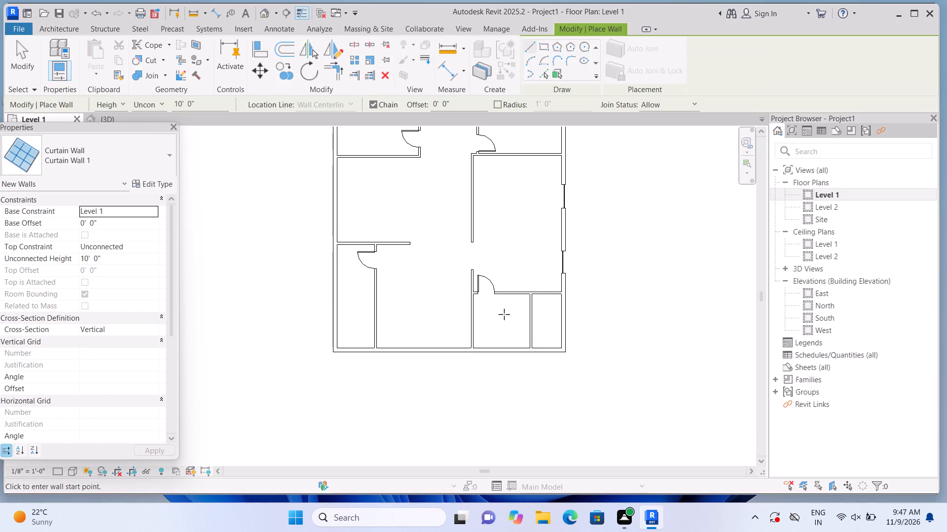
scroll(503, 313, up, 6)
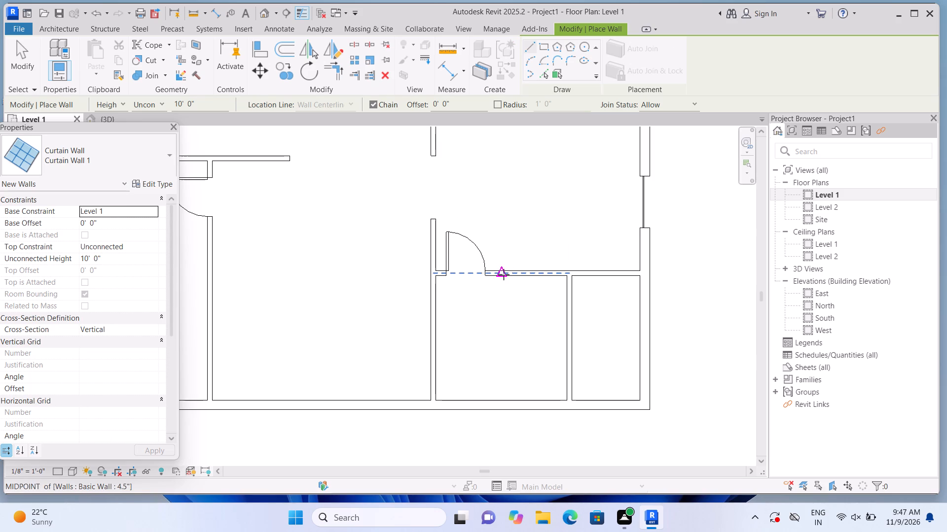
click(504, 274)
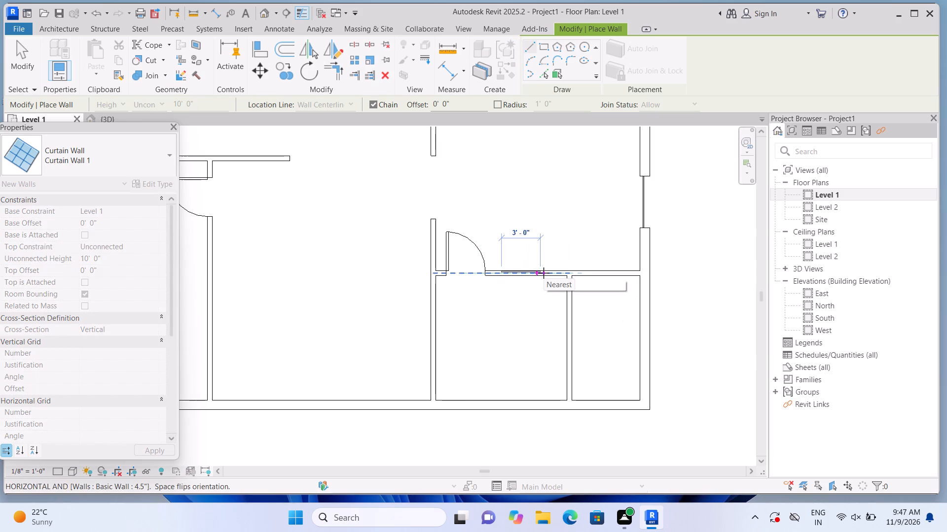
key(Escape)
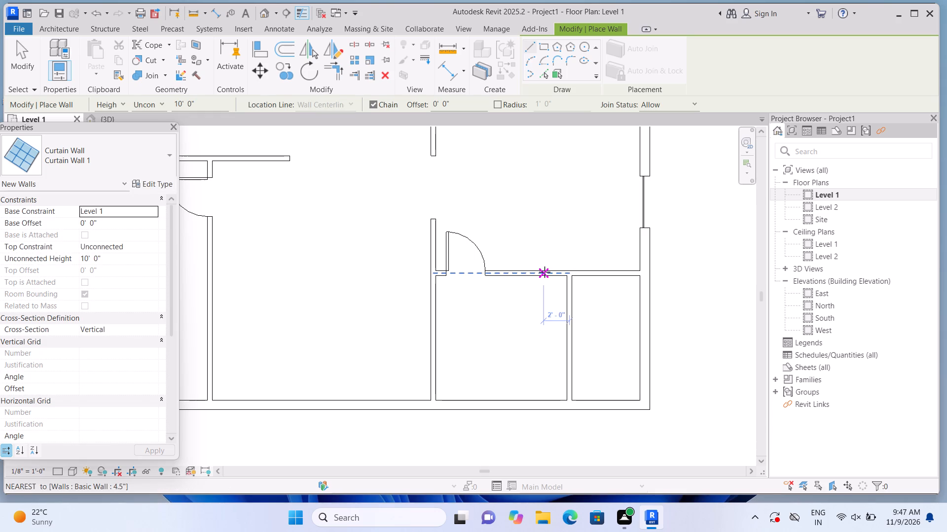
click(552, 270)
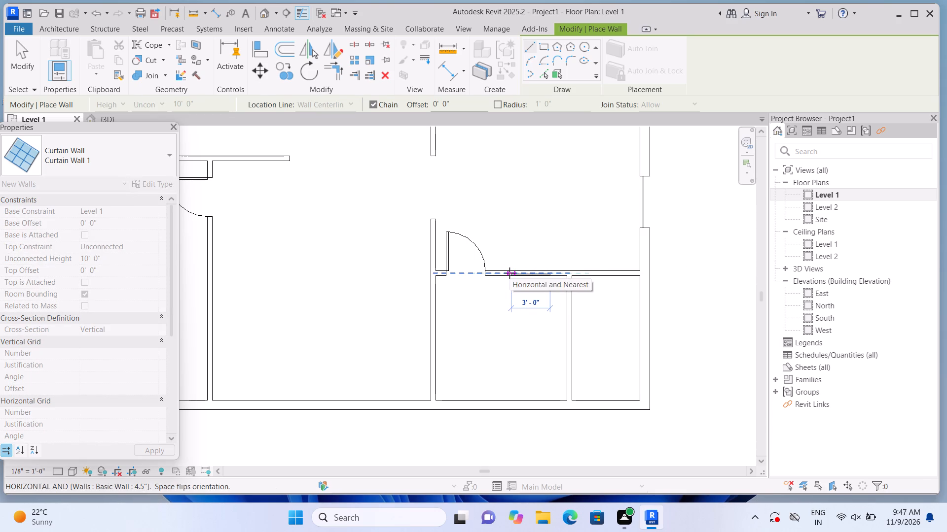
click(510, 273)
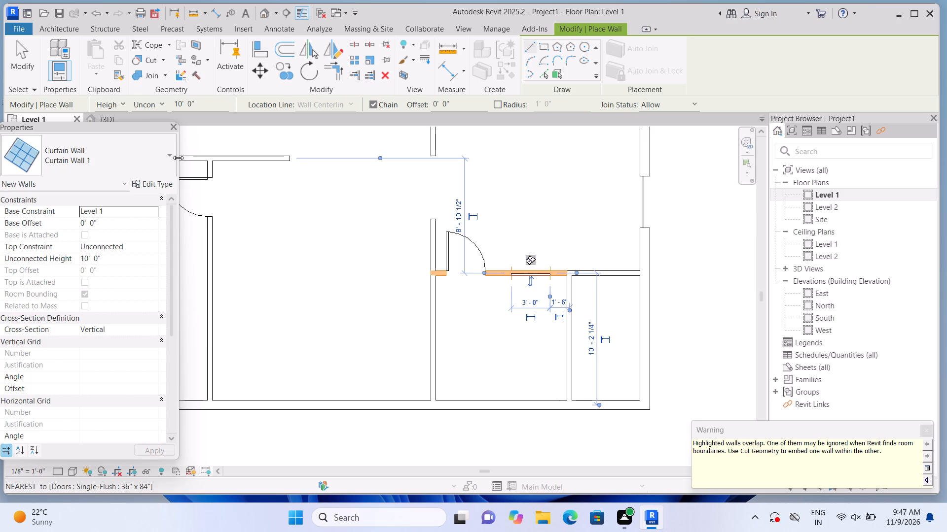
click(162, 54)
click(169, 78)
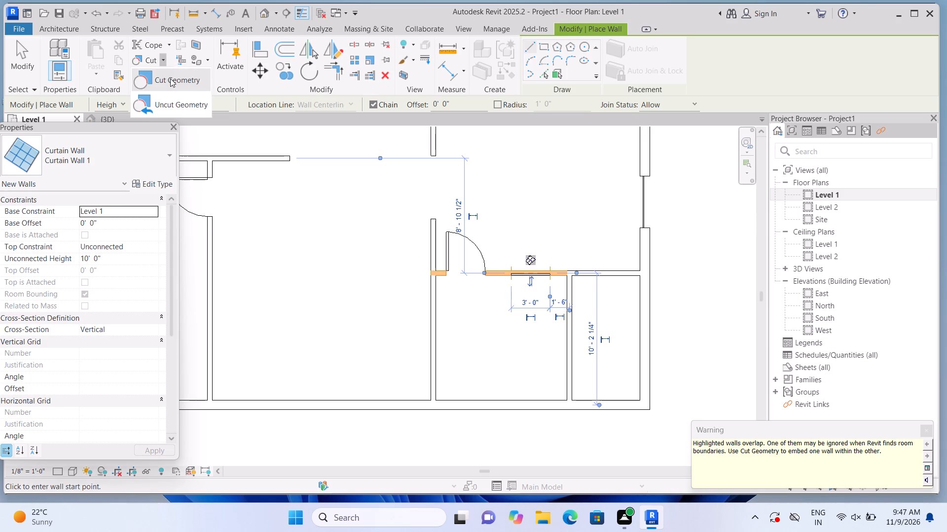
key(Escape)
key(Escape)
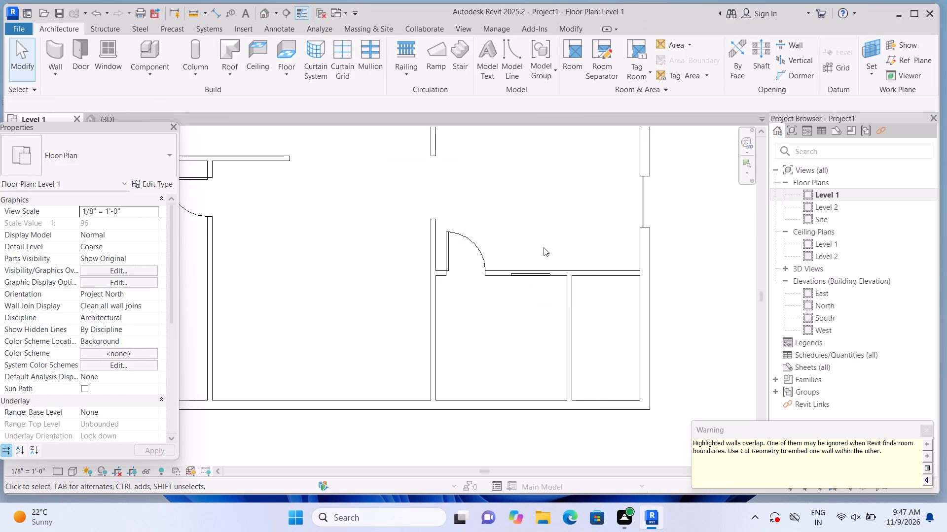
Select the new 3'-0" curtain wall segment in the larger southeast small room's north wall.
click(537, 274)
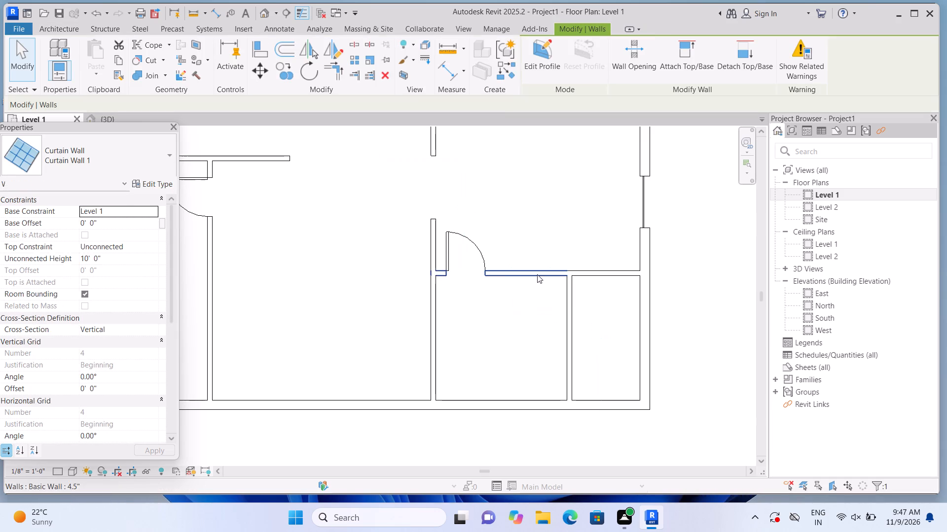
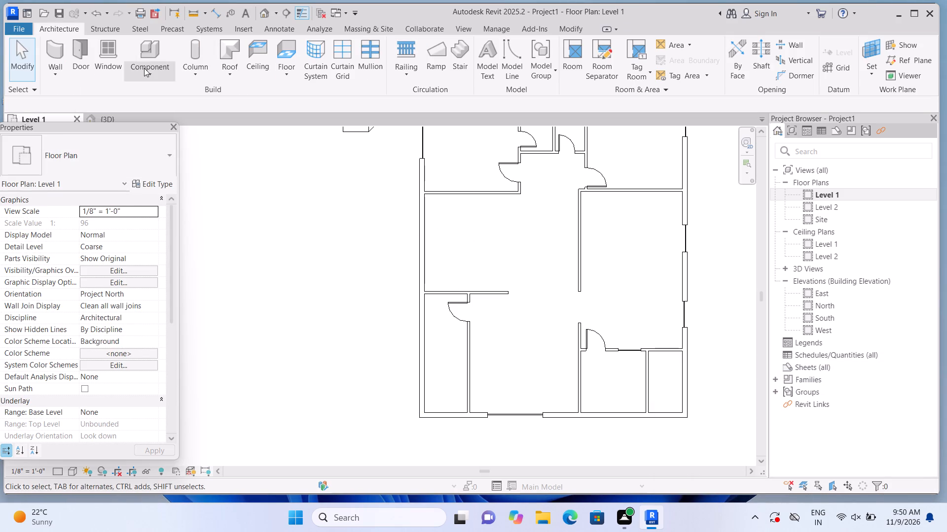
Draw a 6'-0" Curtain Wall 1 segment southward in the middle west space's outer wall, starting 5'-0" south of its north partition.
double_click(57, 49)
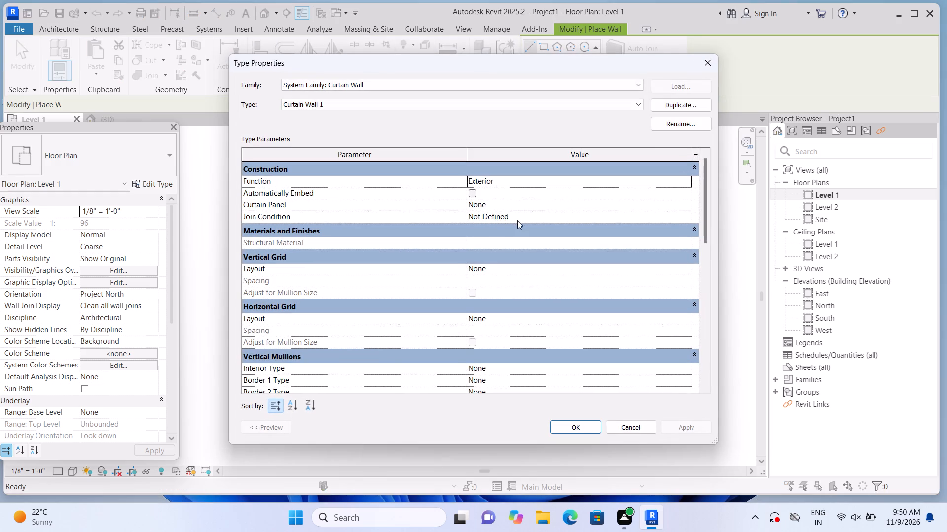
double_click(705, 61)
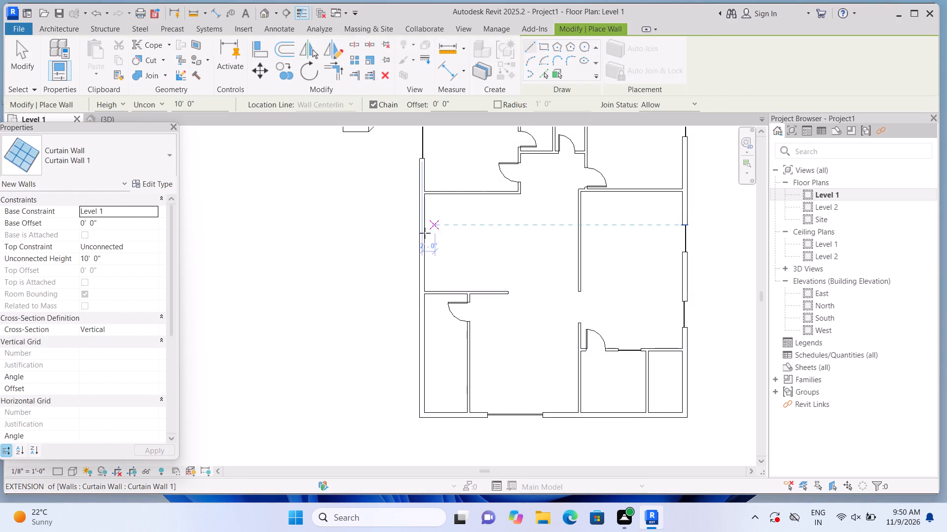
click(418, 230)
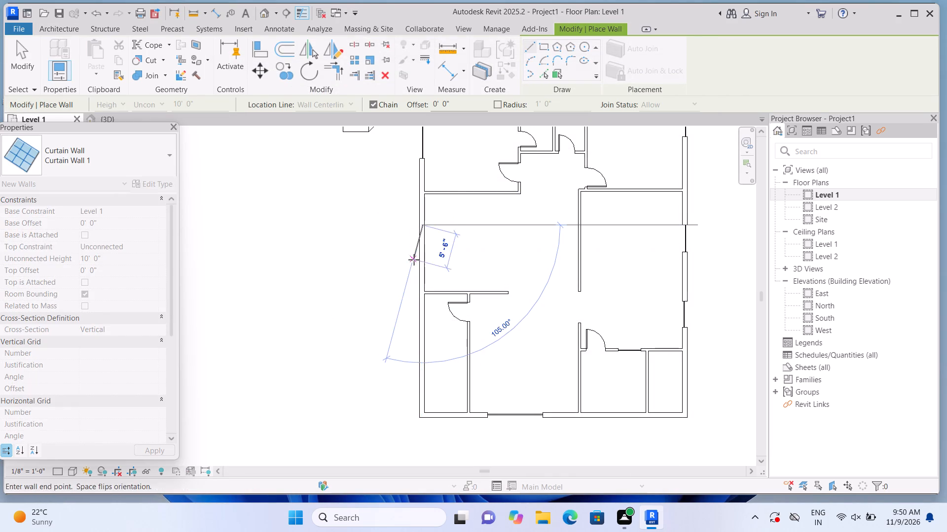
click(422, 262)
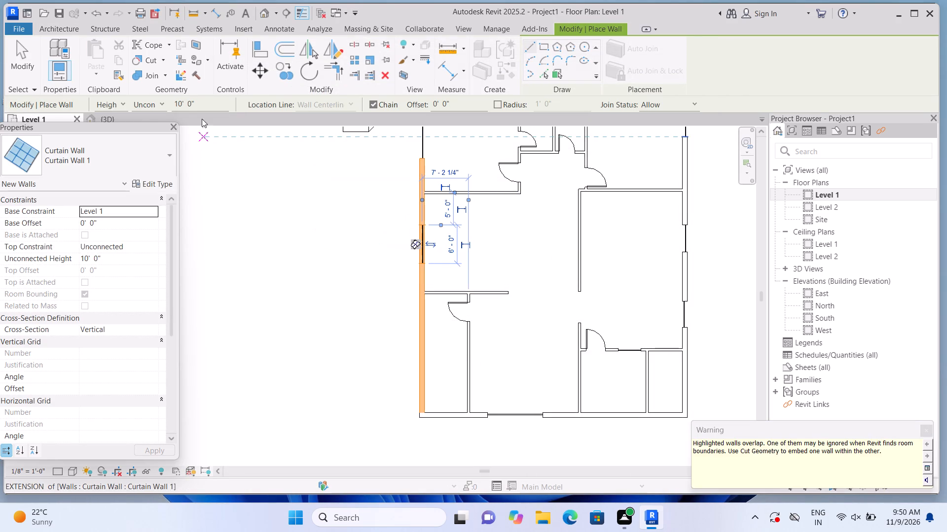
Cut the west outer wall with the middle west space's 6'-0" curtain wall segment, embedding it as a window.
click(162, 57)
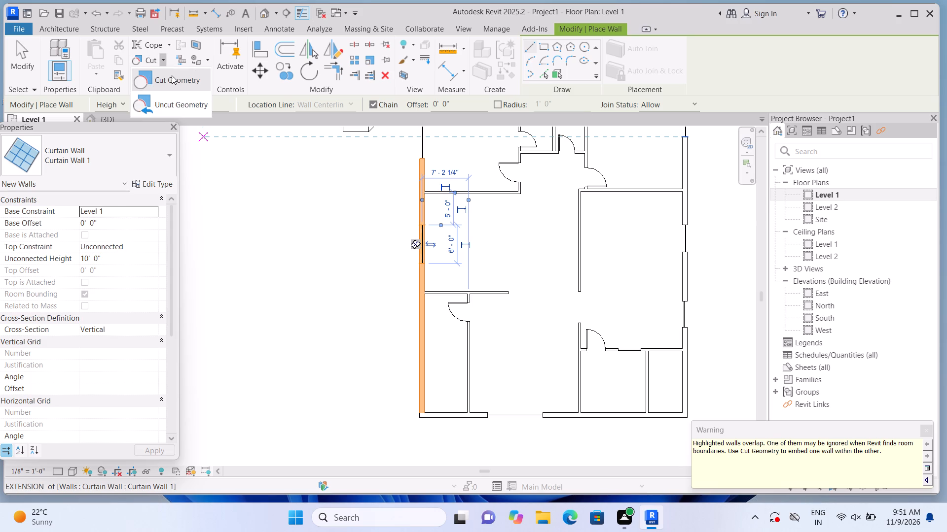
click(172, 75)
click(425, 209)
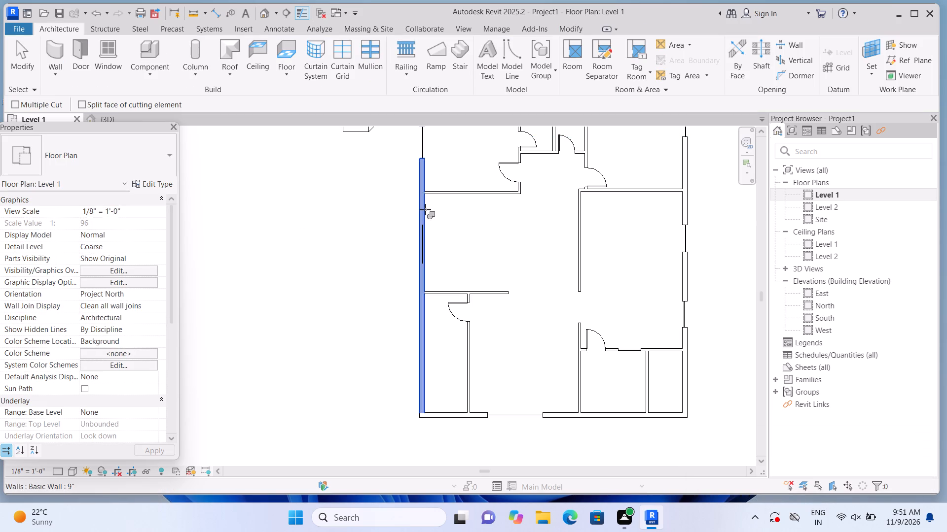
click(422, 242)
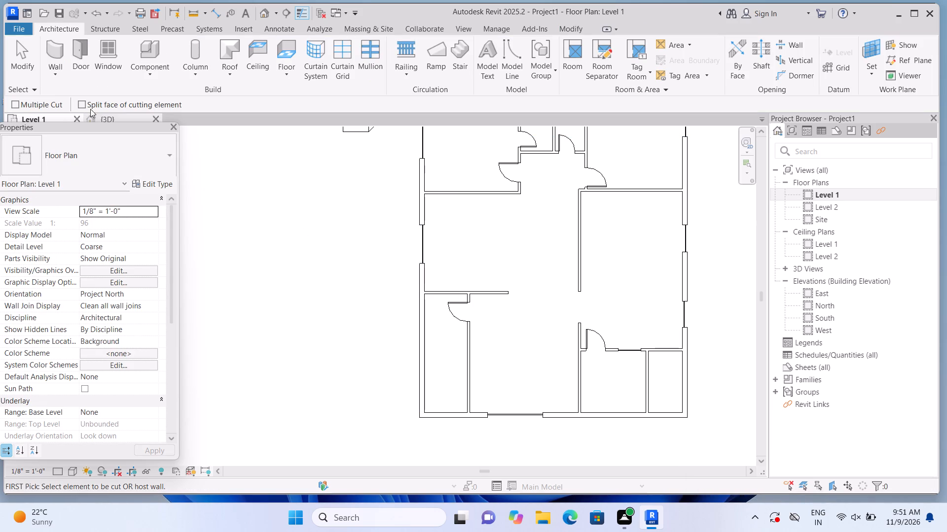
Draw a Curtain Wall 1 segment about 5'-8 1/4" long northward in the southwest room's west outer wall, starting 4'-6" north of the south wall.
click(54, 52)
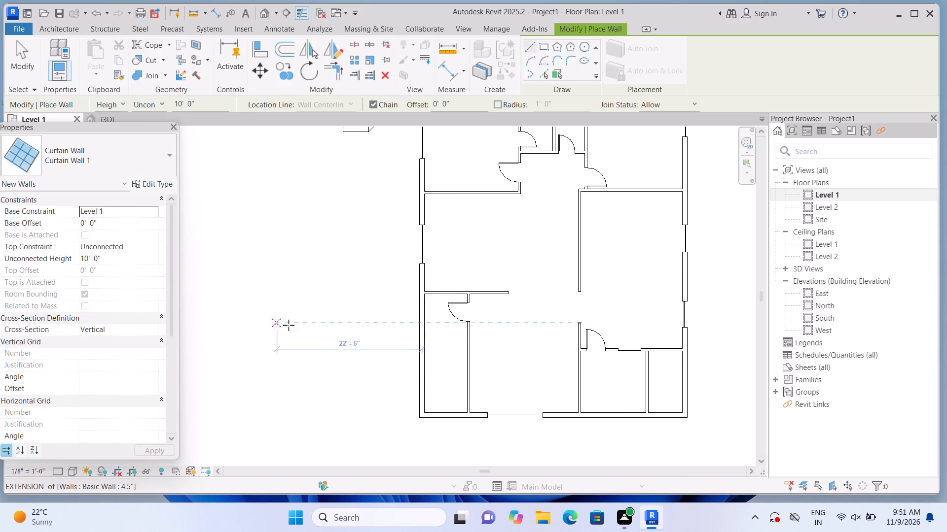
double_click(422, 388)
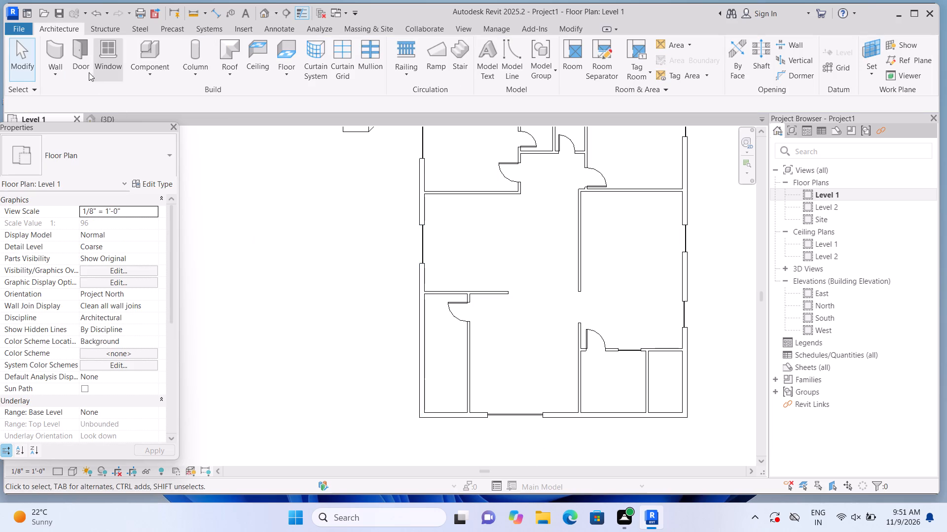
click(46, 40)
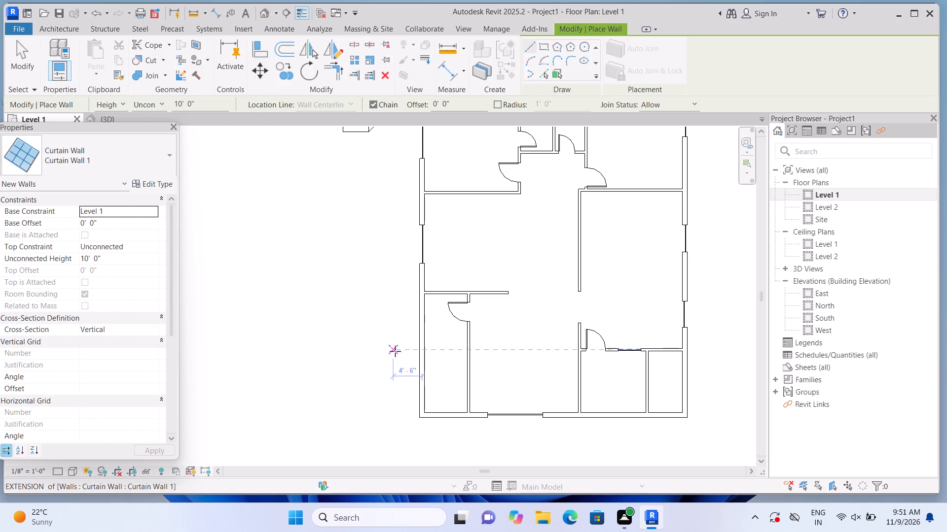
click(420, 388)
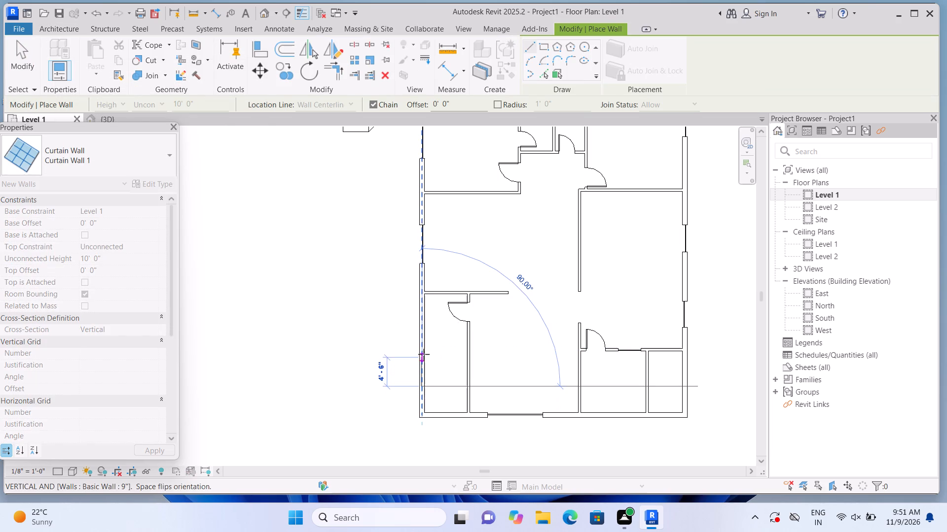
click(423, 352)
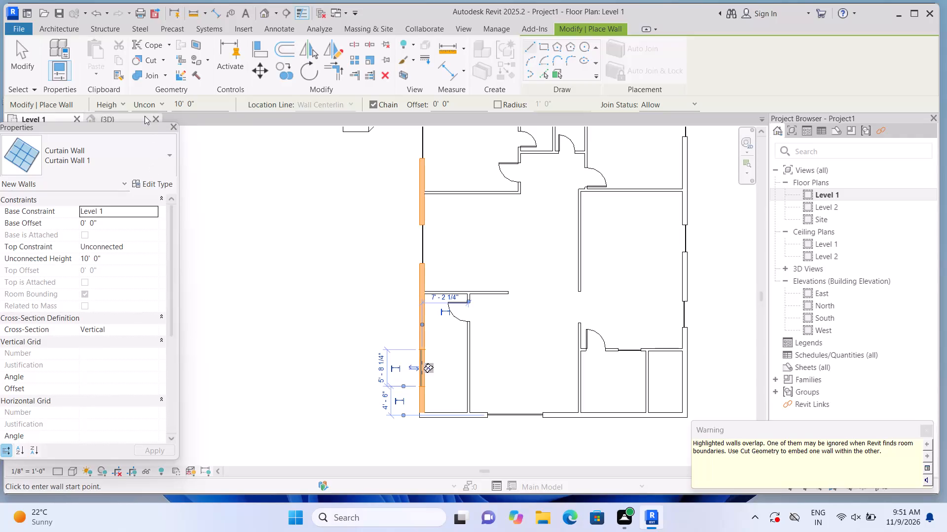
Cut the west outer wall with the southwest room's curtain wall segment, embedding it as a window.
click(161, 62)
click(164, 80)
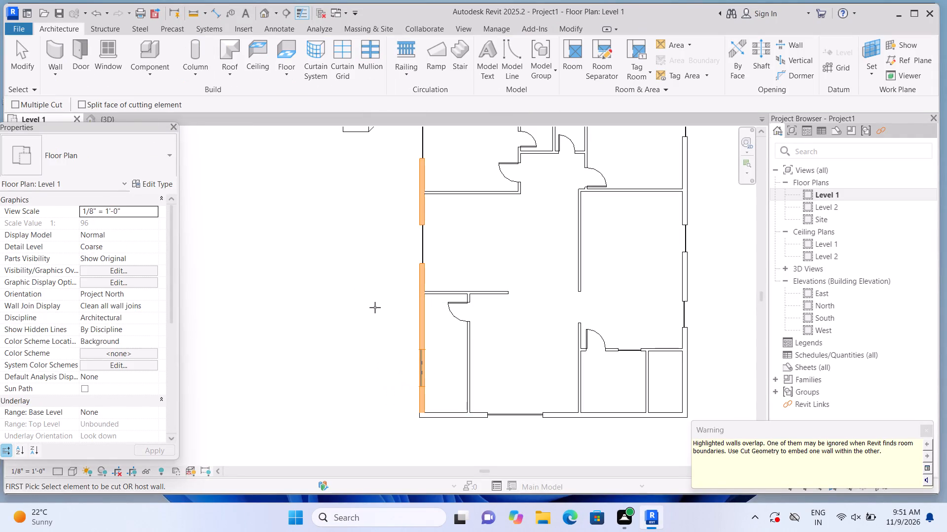
click(422, 322)
click(424, 369)
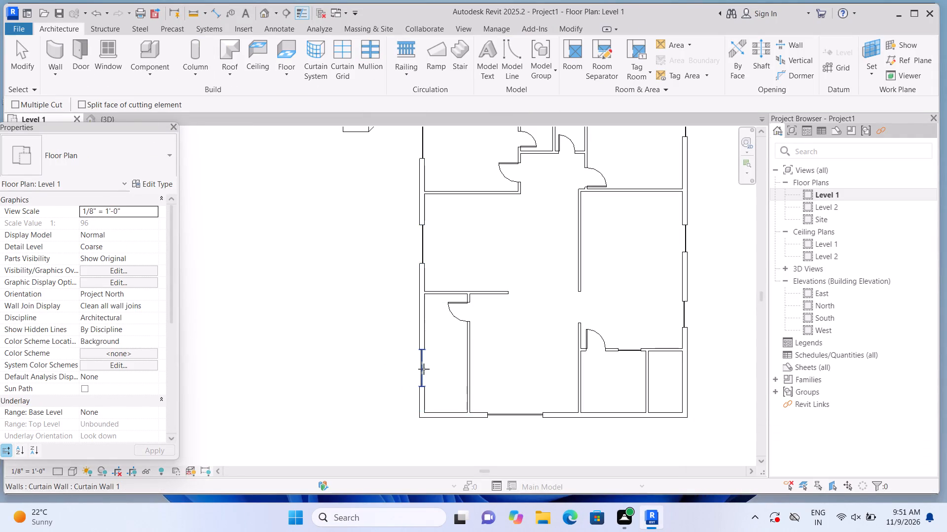
scroll(428, 376, down, 2)
key(Escape)
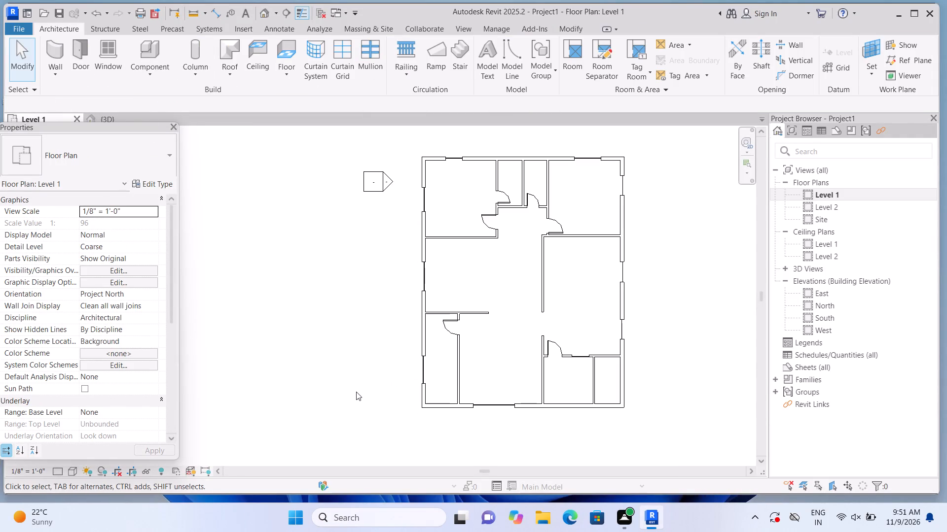
Examine the building and its embedded windows in the default 3D view and return to the Level 1 floor plan.
scroll(356, 392, down, 1)
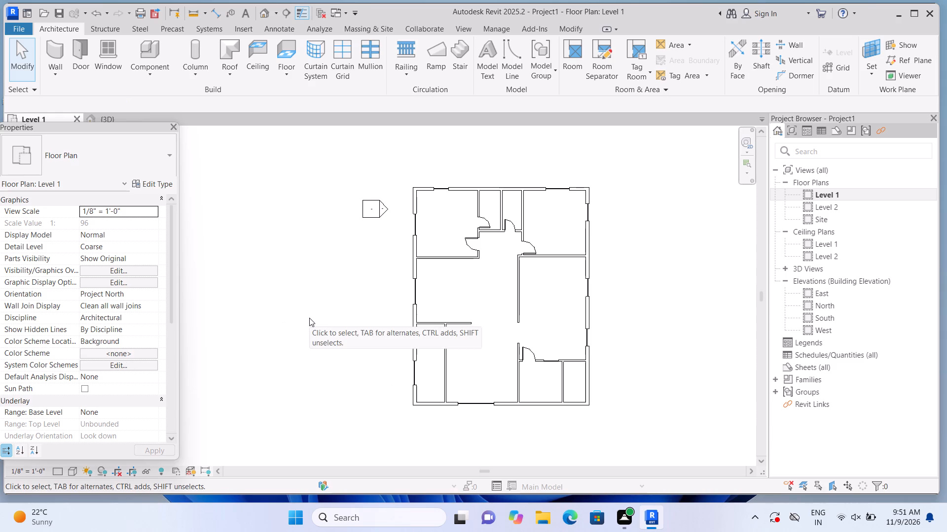
click(266, 11)
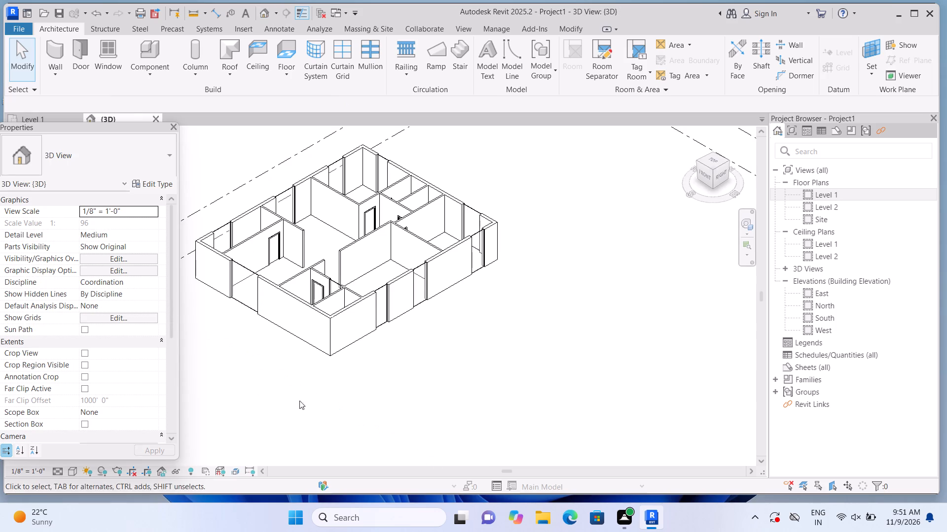
middle_drag(250, 353, 351, 377)
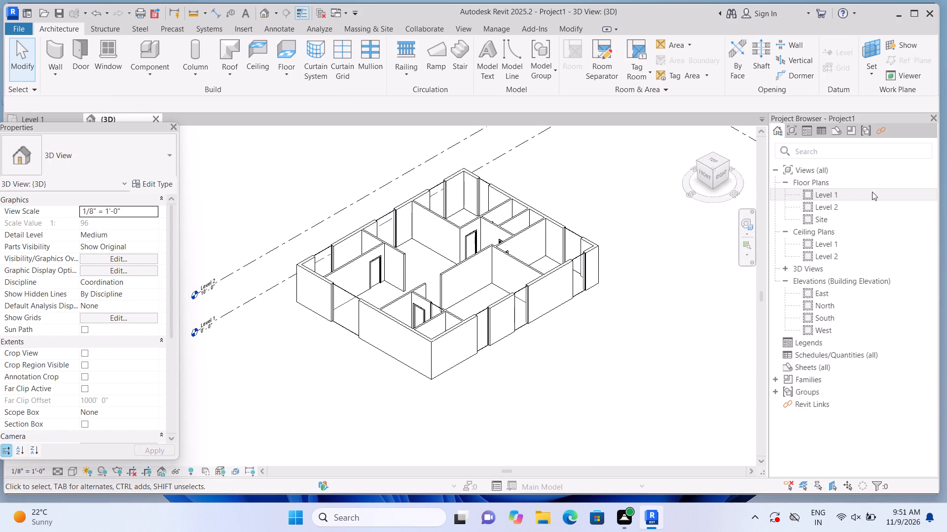
double_click(808, 194)
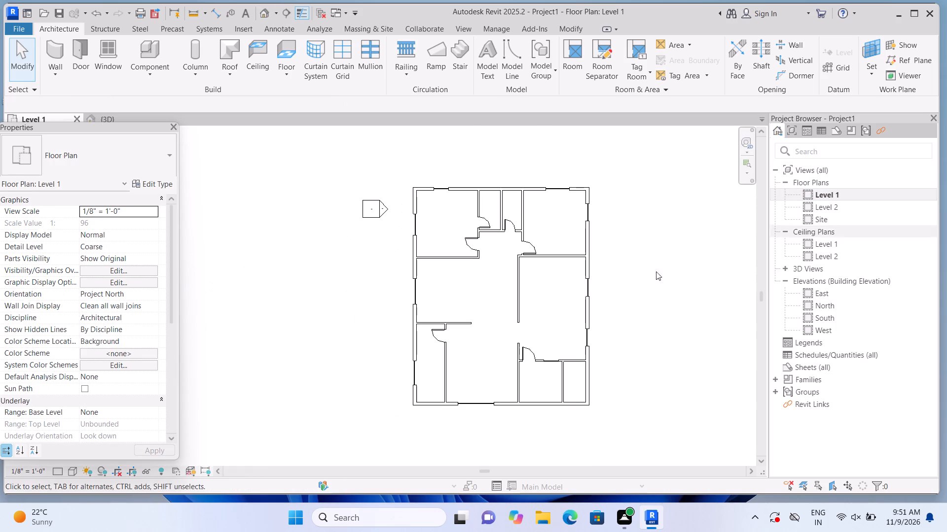
Load the Bed-Box family from the Beds folder of the US Furniture library for component placement.
click(156, 48)
click(539, 77)
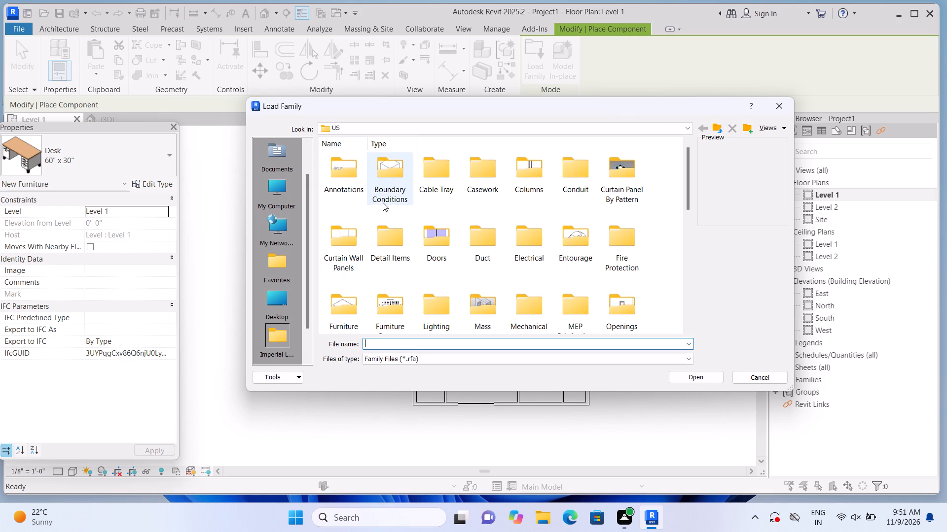
double_click(346, 306)
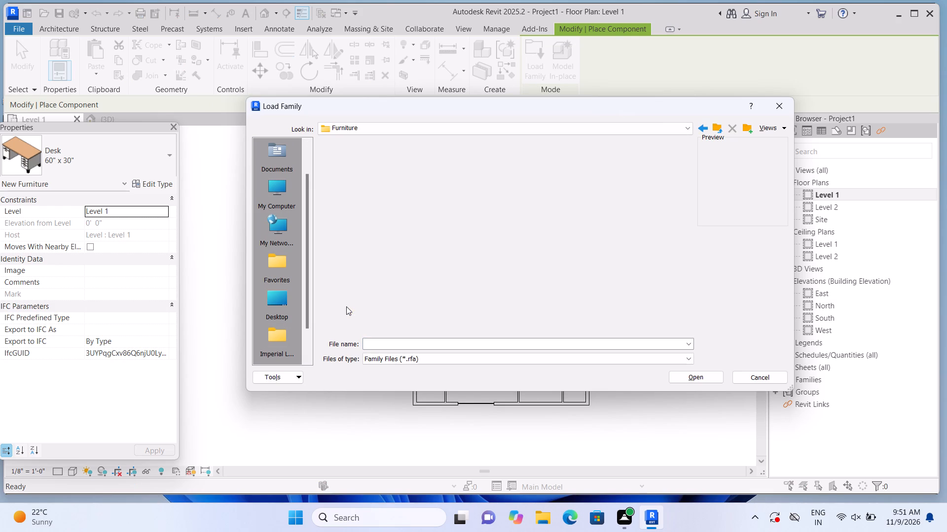
double_click(345, 182)
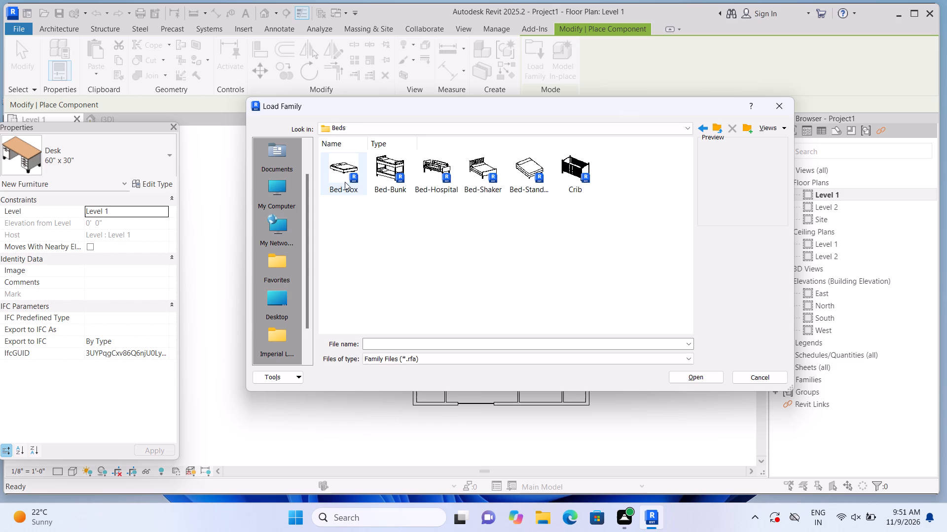
click(345, 173)
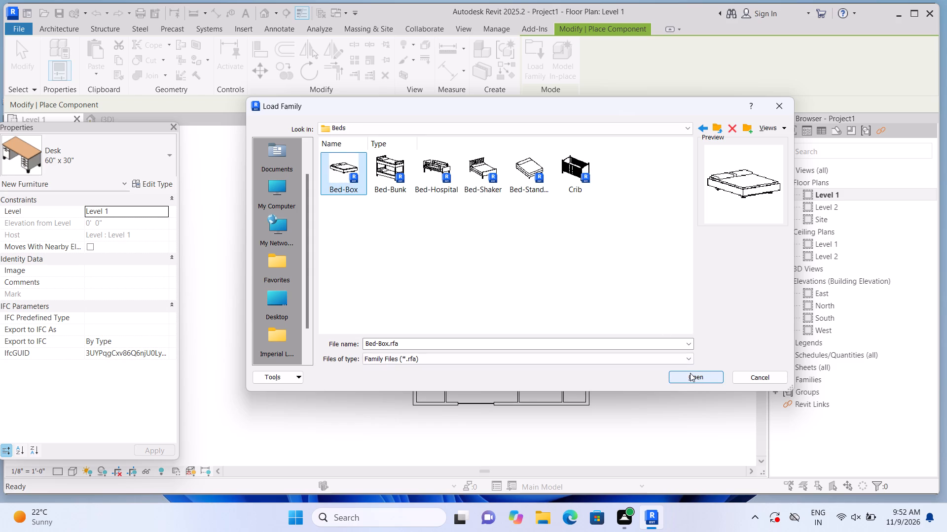
click(690, 373)
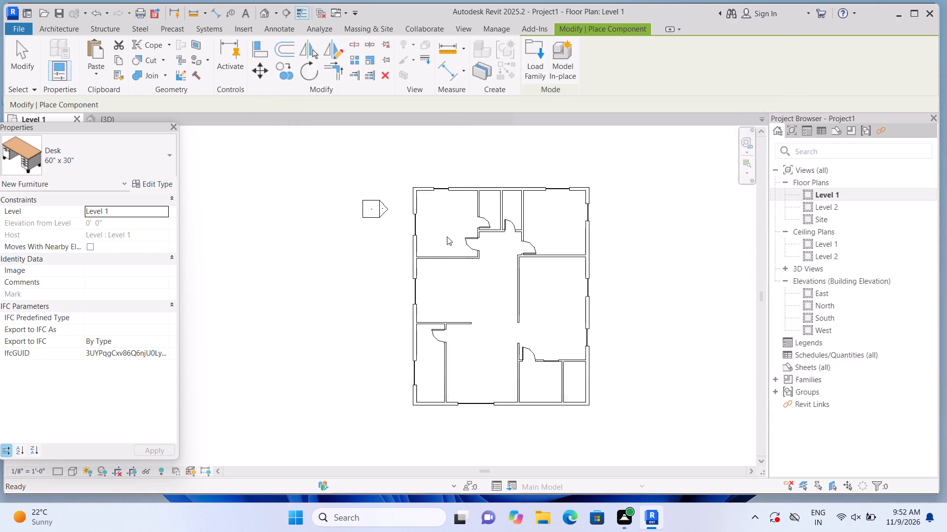
Place a rotated Double 53" x 74" Bed-Box in the northwest room, with its head toward the west outer wall's window.
key(space)
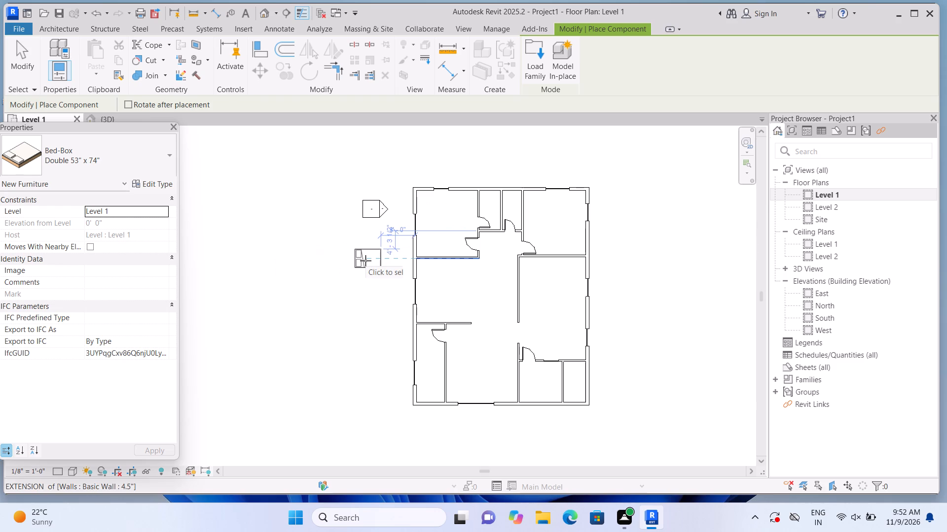
scroll(430, 224, up, 4)
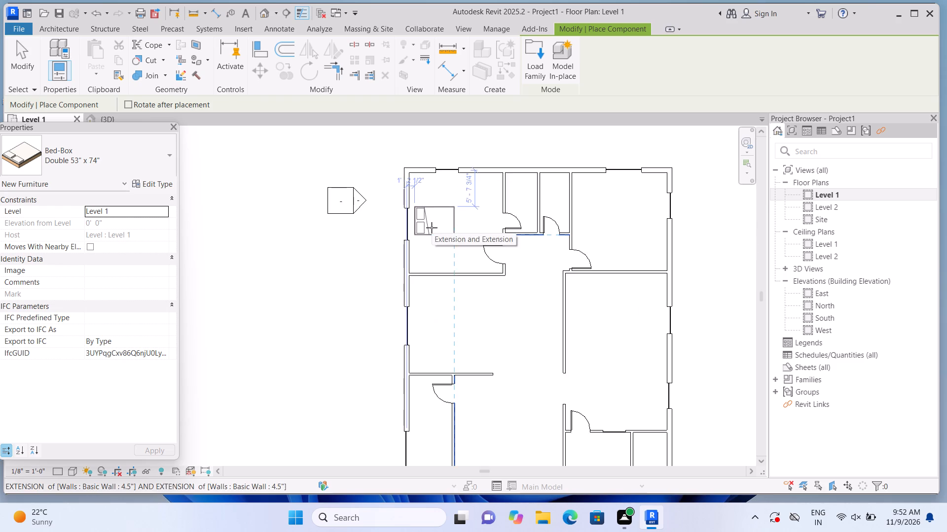
scroll(432, 228, up, 3)
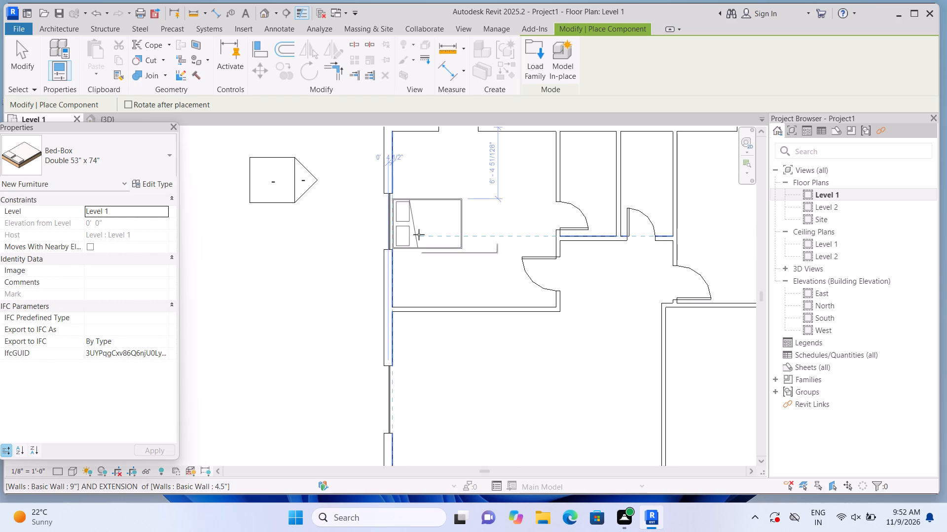
scroll(422, 234, up, 4)
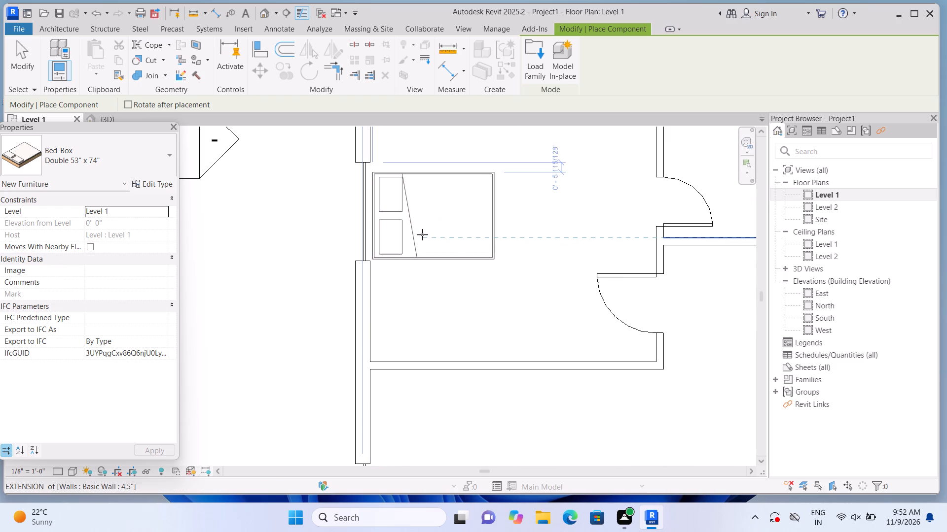
click(422, 234)
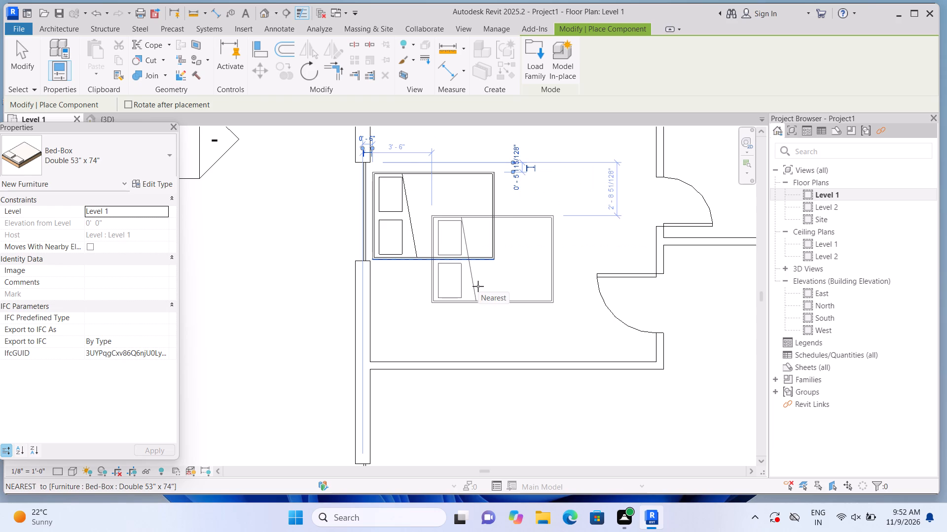
Place a second Double 53" x 74" Bed-Box in the northeast room, head against its west partition and about 3'-3" from the north wall.
middle_drag(496, 296, 291, 338)
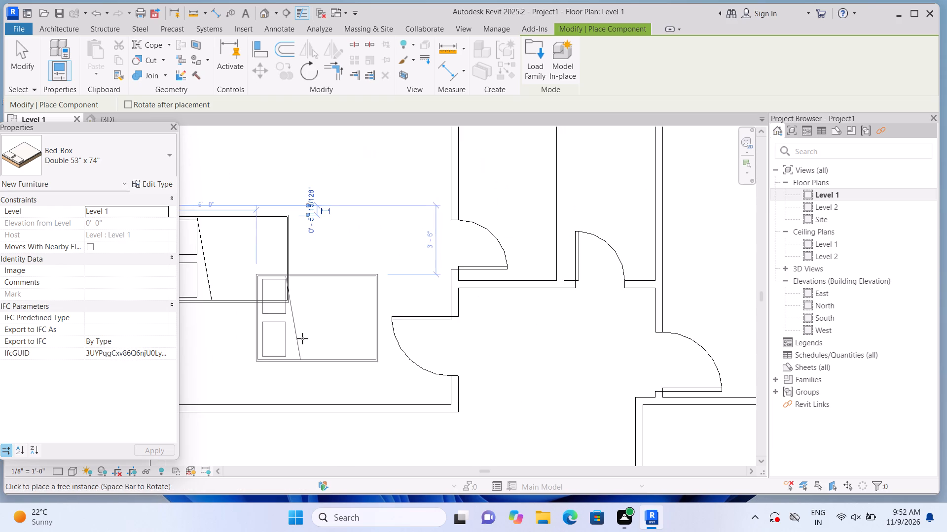
scroll(309, 343, down, 5)
scroll(545, 295, up, 2)
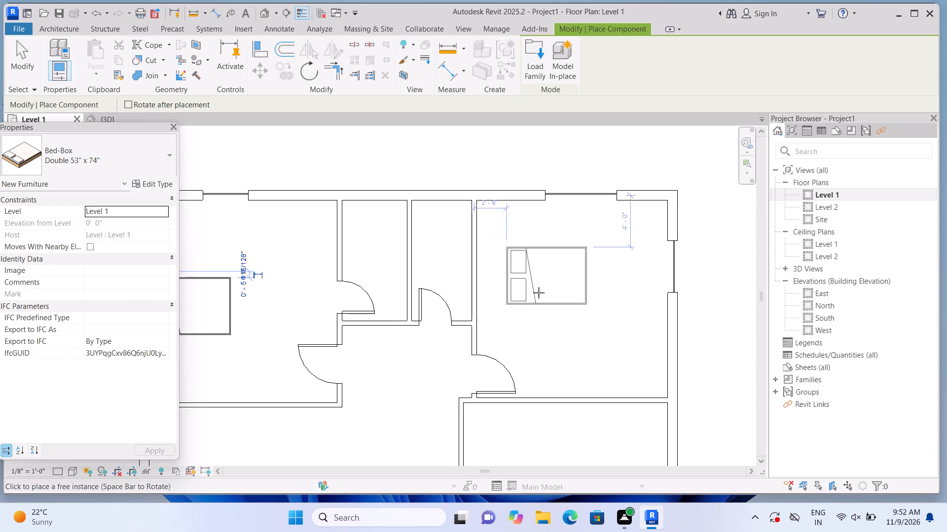
scroll(539, 293, up, 2)
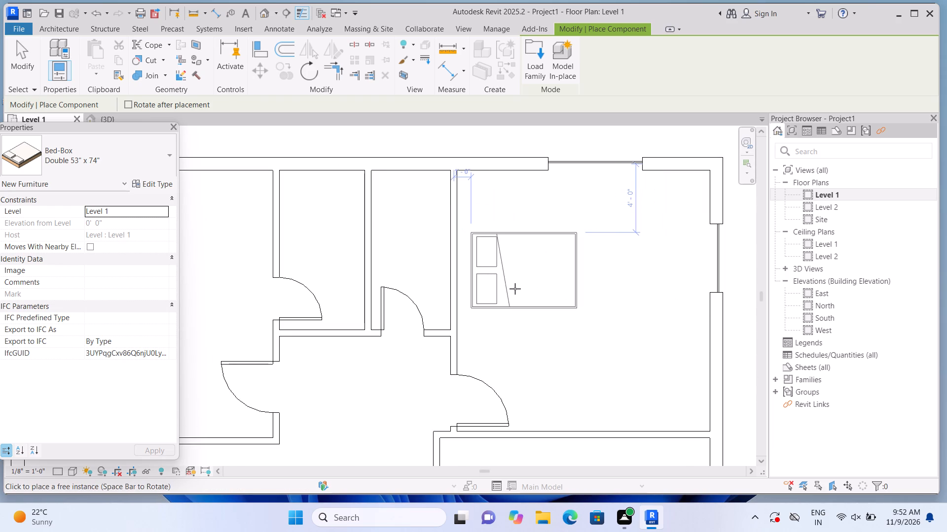
scroll(515, 289, up, 3)
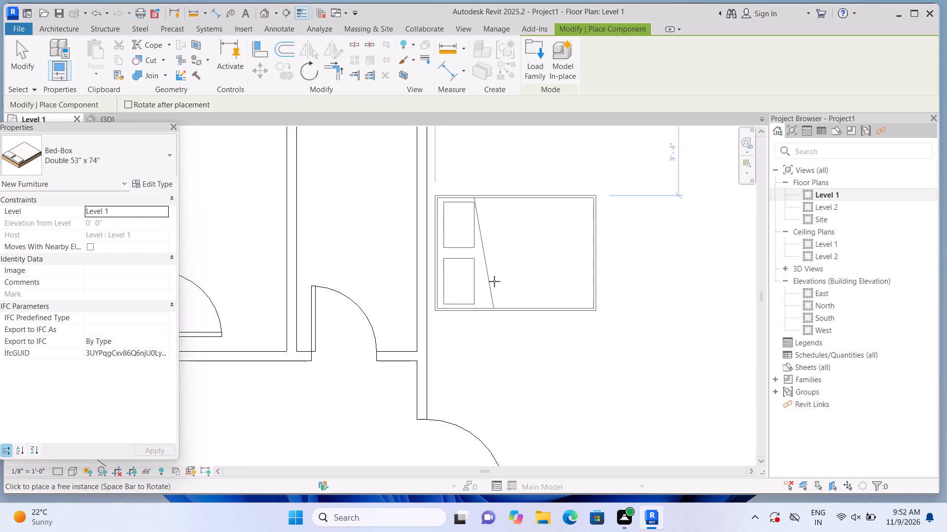
scroll(493, 281, up, 2)
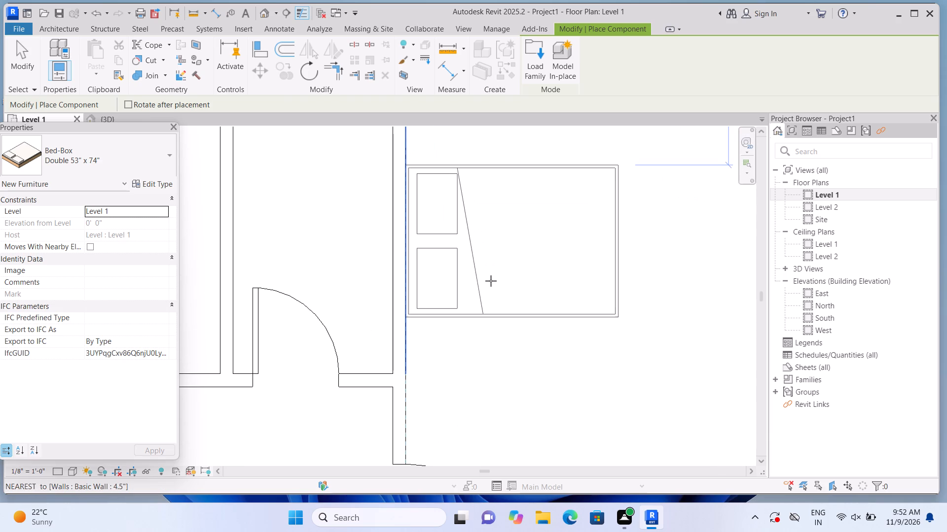
click(491, 281)
scroll(493, 281, down, 5)
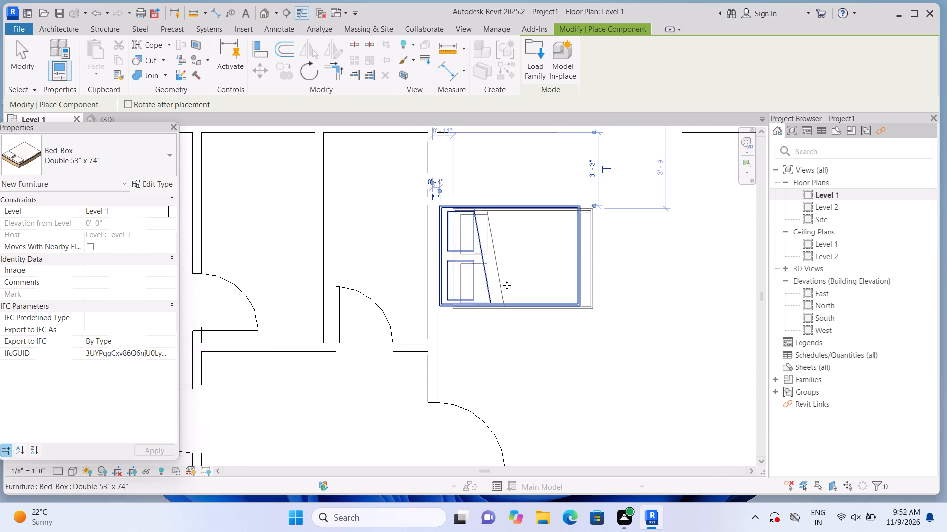
scroll(507, 285, down, 5)
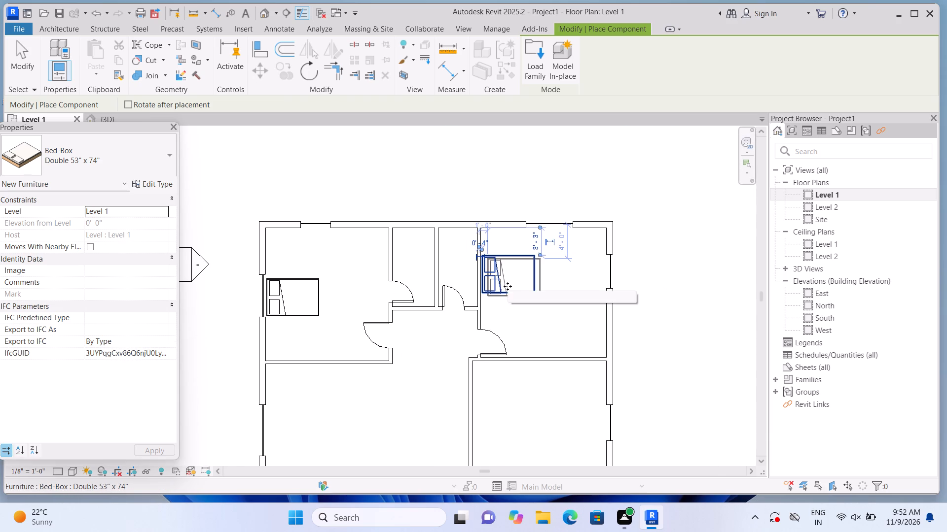
key(Escape)
key(Escape)
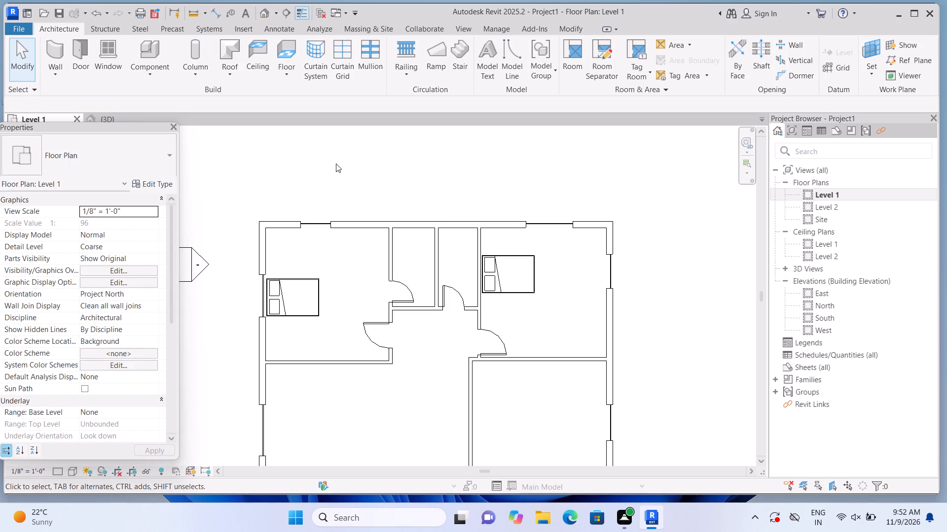
Load the Cabinet File-Lateral 3 Drawer family from the Storage folder of the furniture library for component placement.
scroll(372, 187, down, 2)
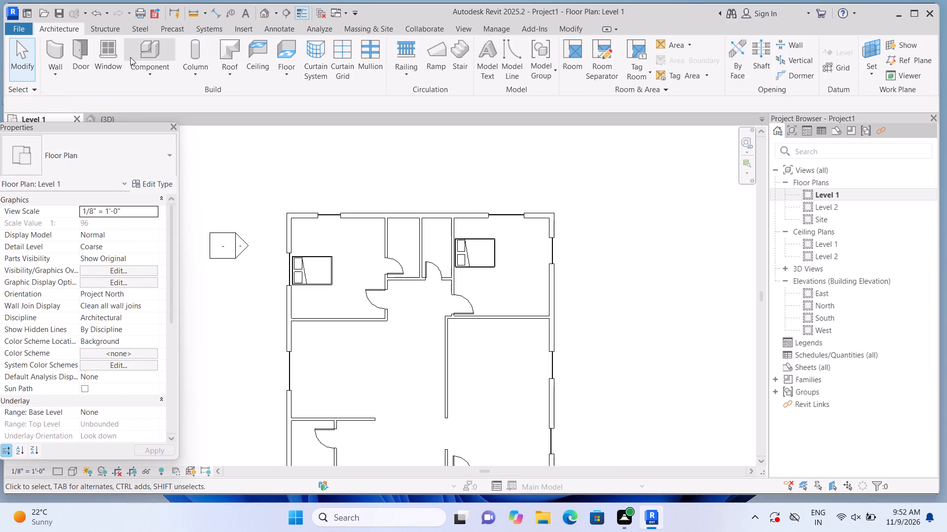
click(131, 57)
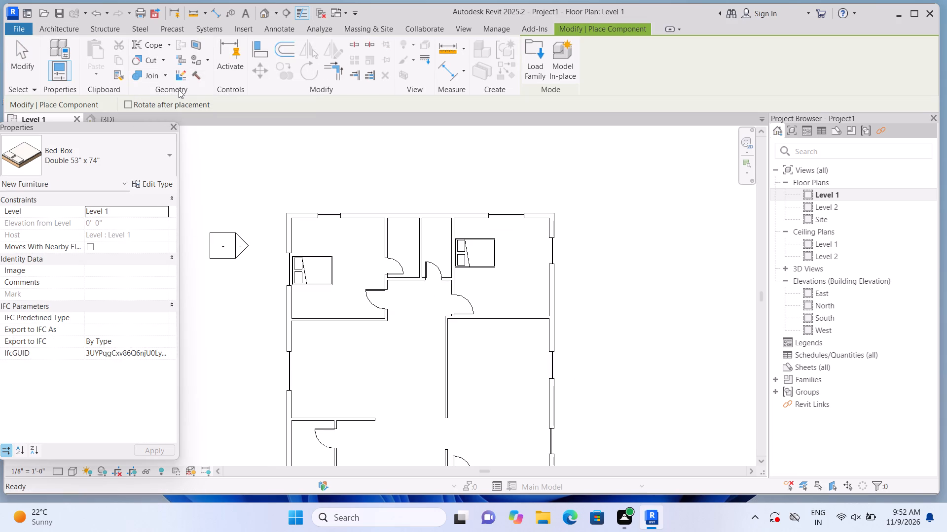
click(163, 155)
scroll(65, 336, down, 4)
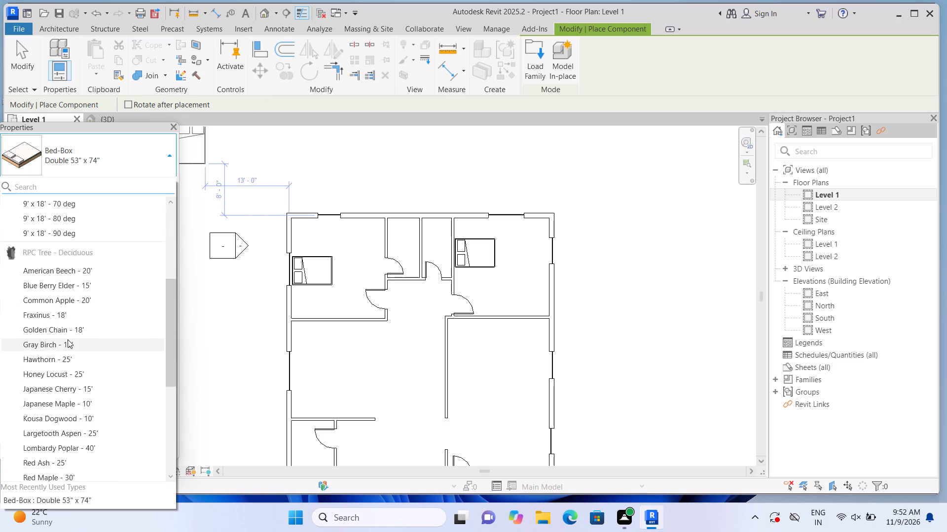
scroll(68, 339, down, 8)
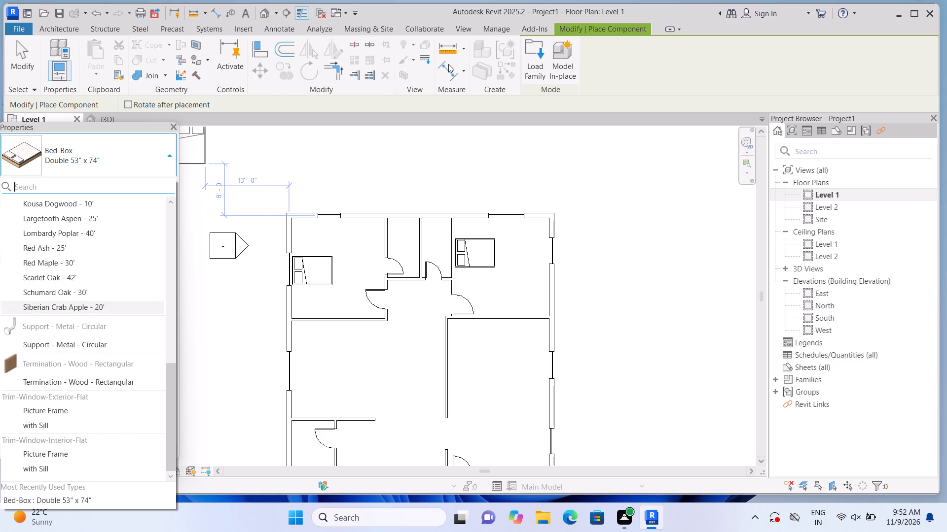
click(529, 80)
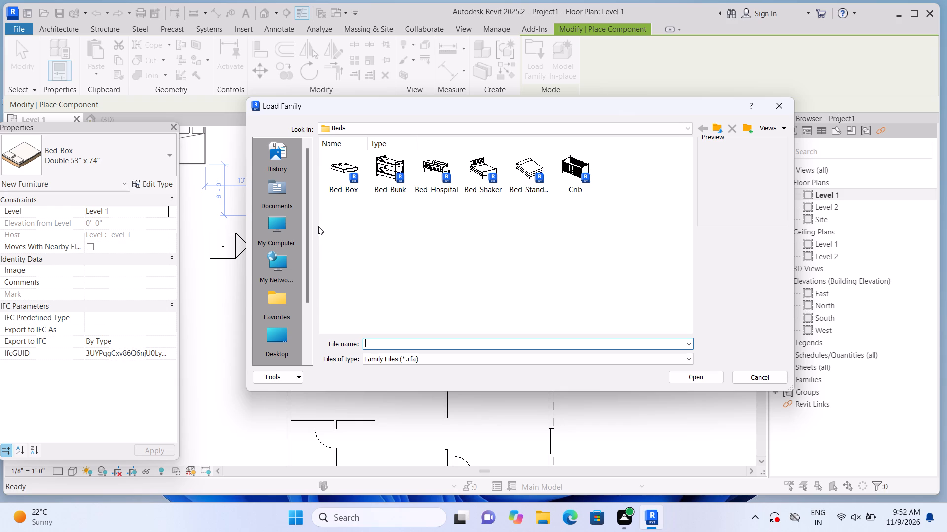
click(721, 129)
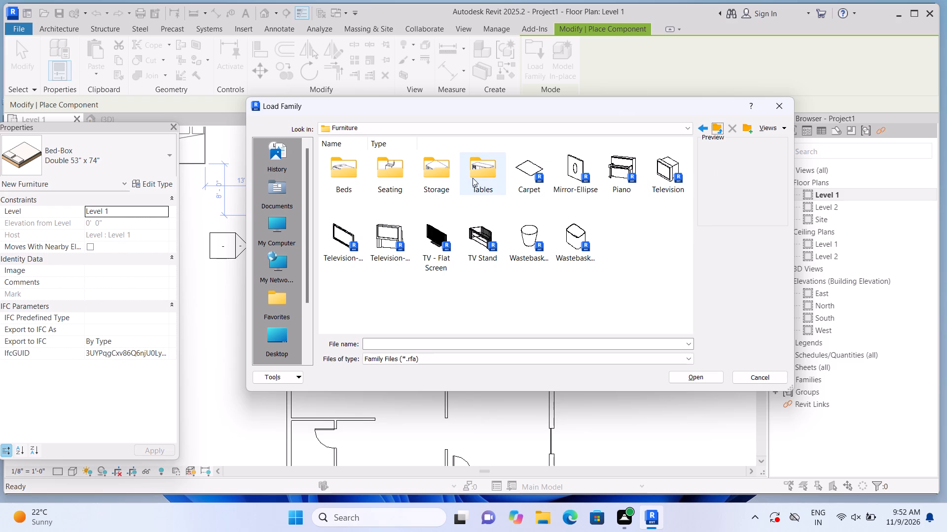
double_click(449, 175)
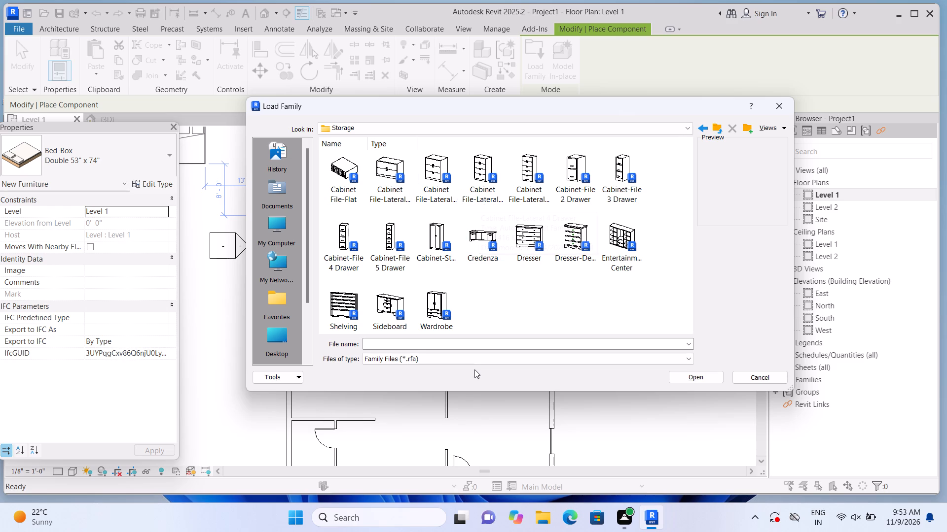
click(434, 176)
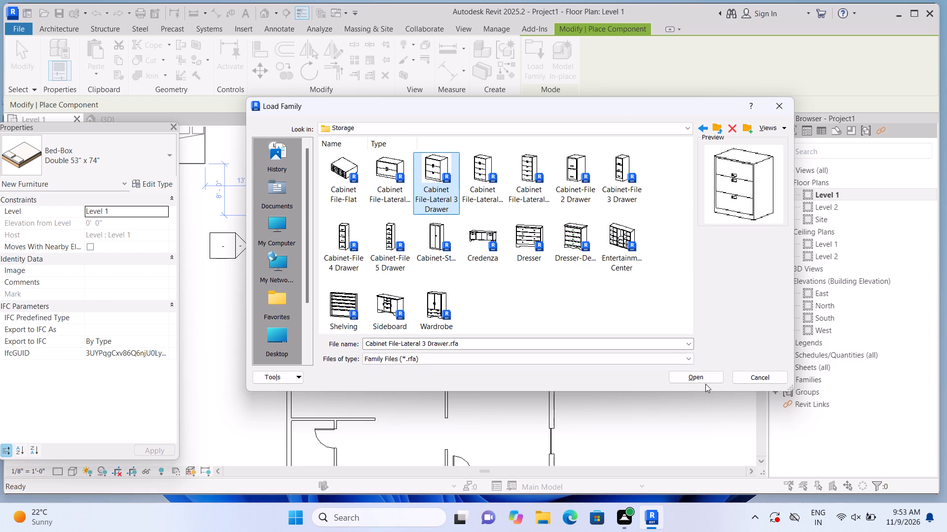
click(702, 377)
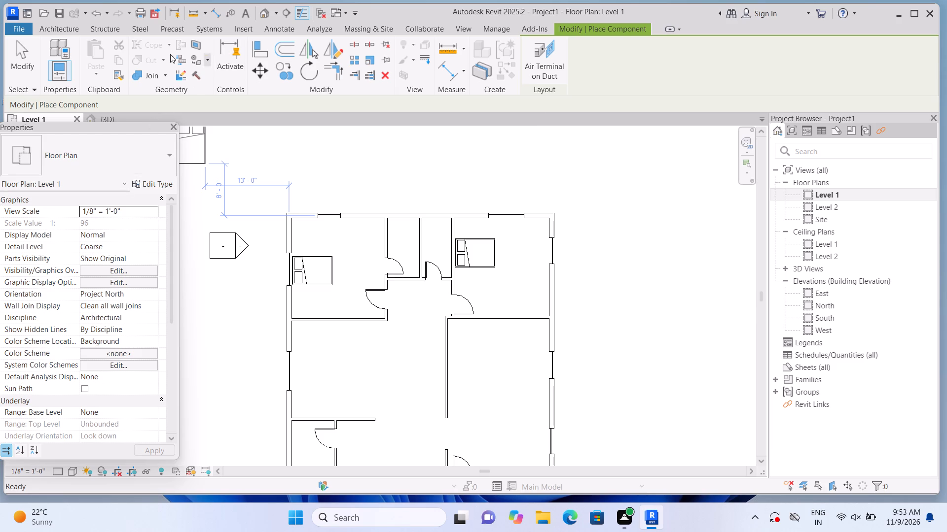
Place rotated 30" x 20" x 36" Cabinet File-Lateral 3 Drawer units as bedside cabinets on both sides of the northwest room's bed head.
click(45, 30)
click(147, 54)
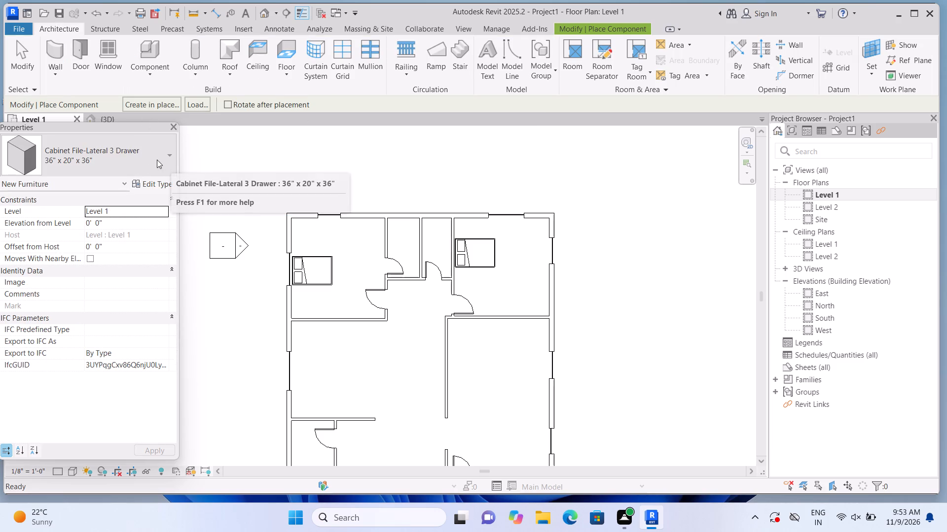
click(164, 155)
scroll(119, 282, up, 1)
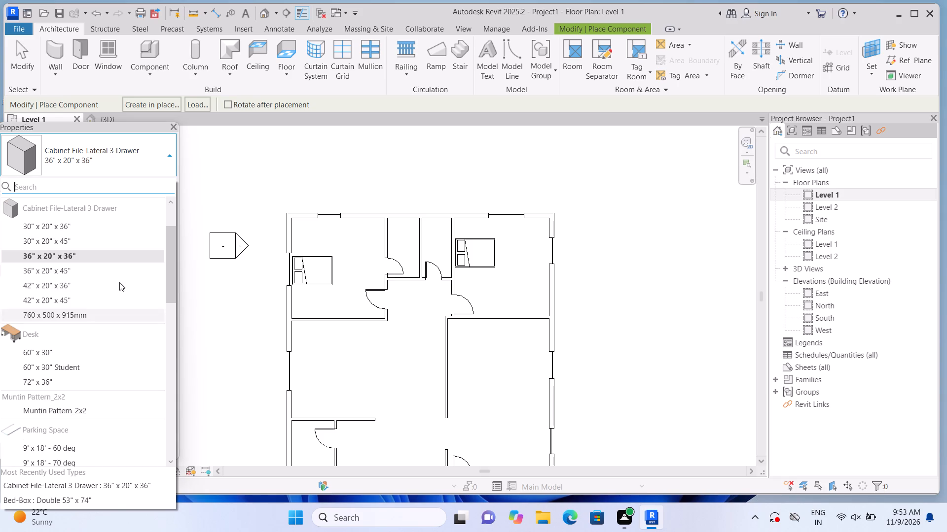
click(130, 223)
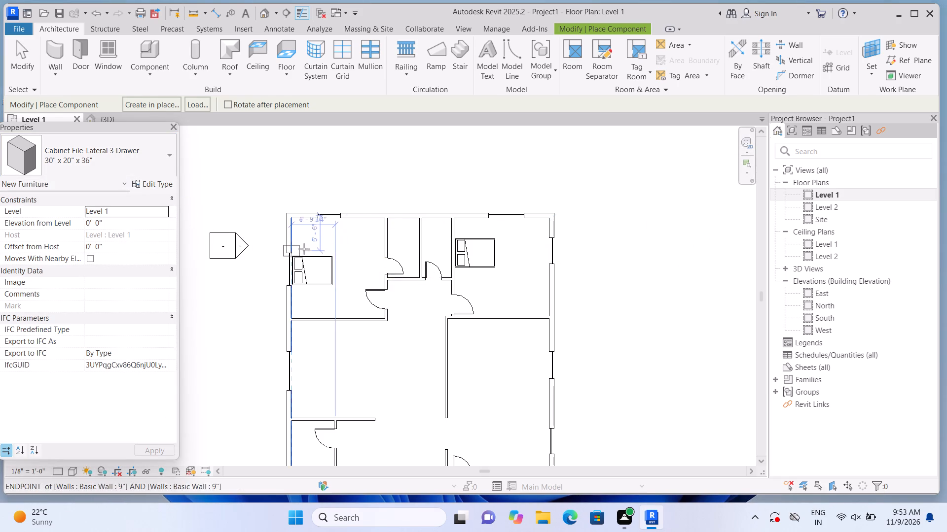
key(space)
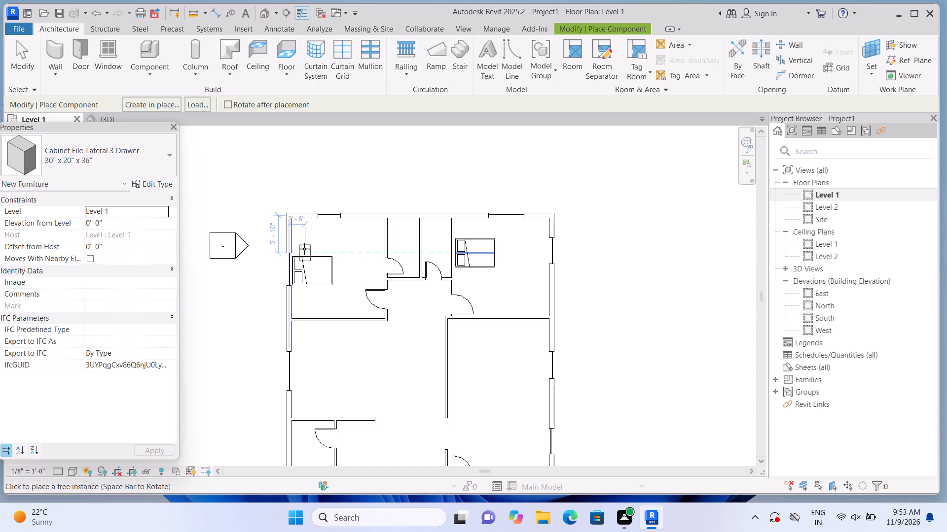
scroll(301, 240, up, 6)
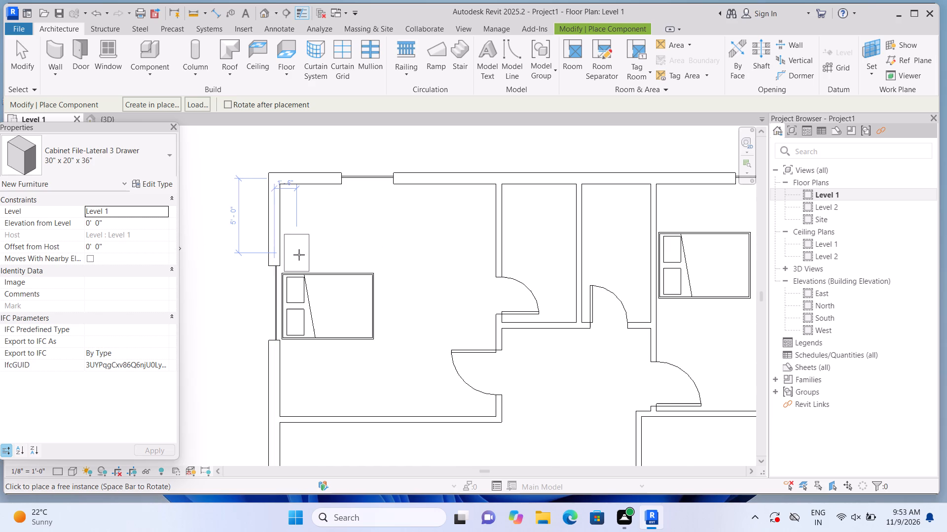
click(299, 255)
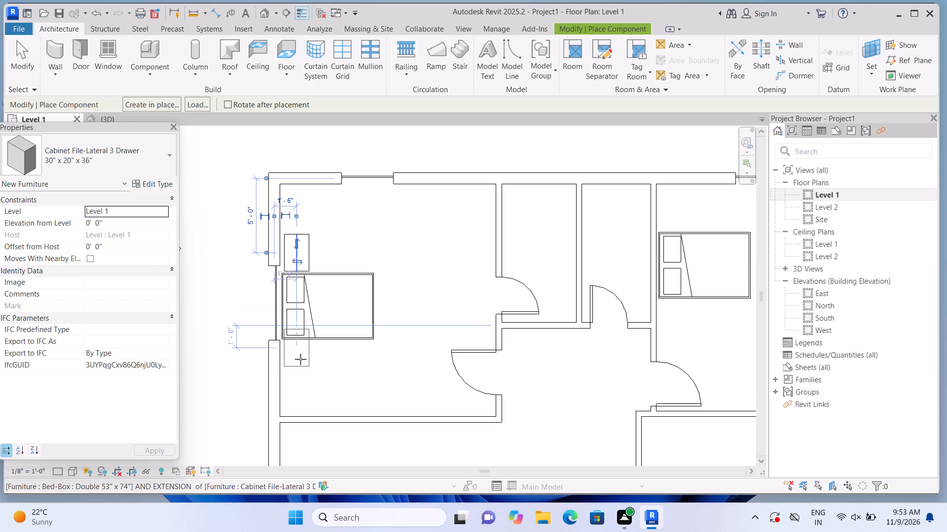
scroll(296, 362, up, 3)
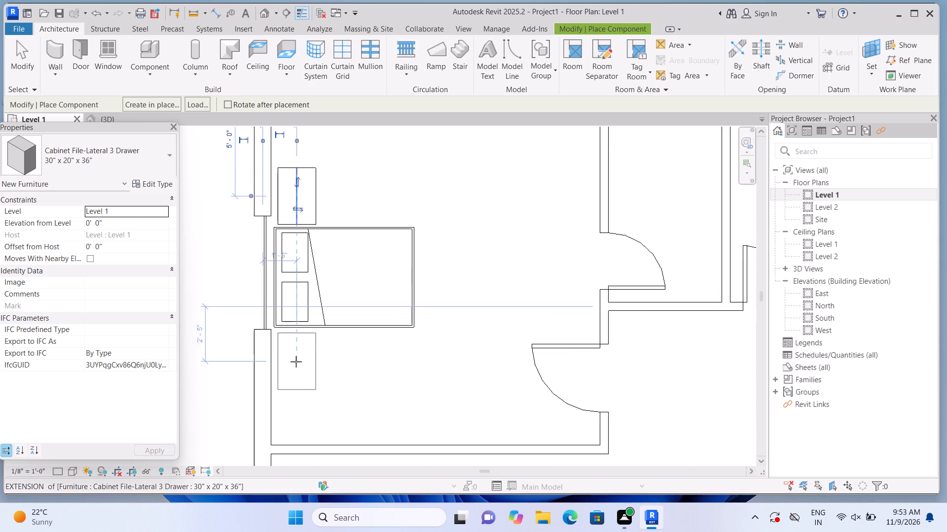
scroll(296, 362, up, 2)
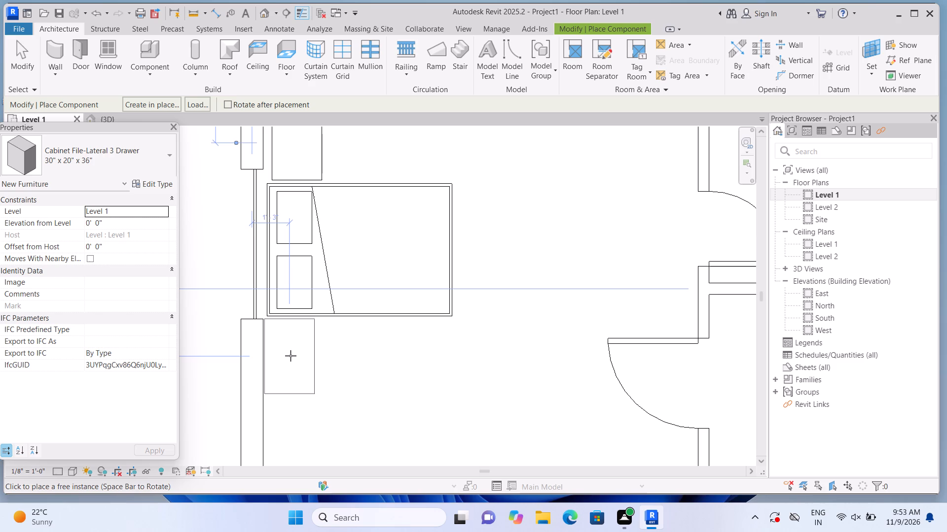
click(291, 356)
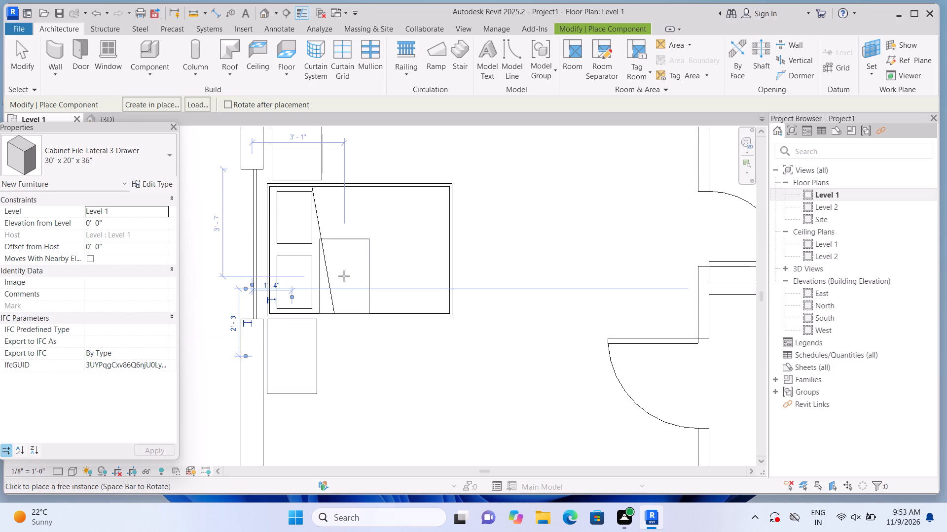
Place two more 30" x 20" x 36" lateral cabinets against the west partition on both sides of the northeast room's bed head.
scroll(344, 276, down, 6)
scroll(408, 288, down, 2)
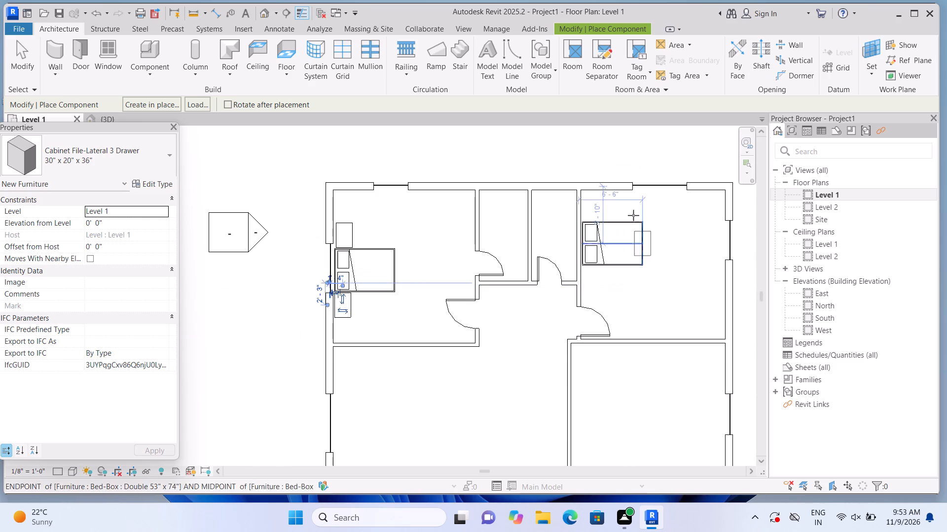
scroll(622, 200, up, 10)
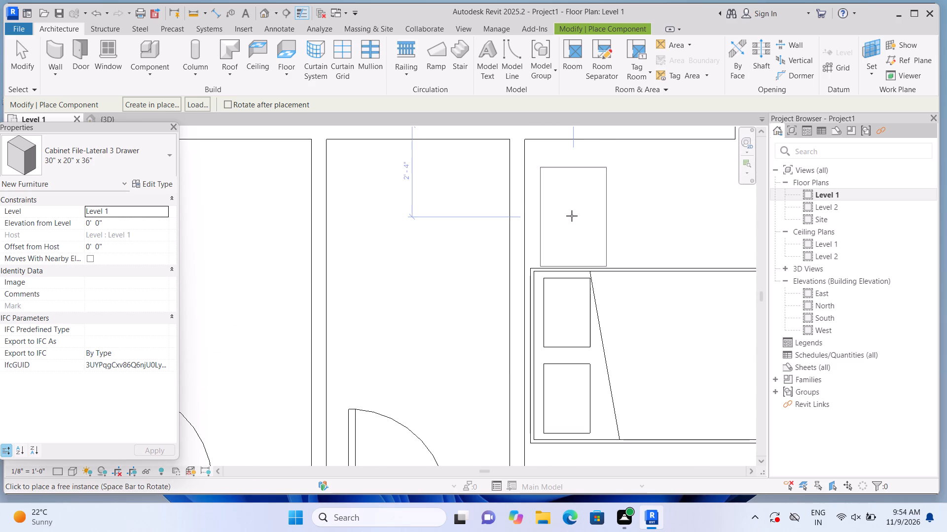
click(564, 215)
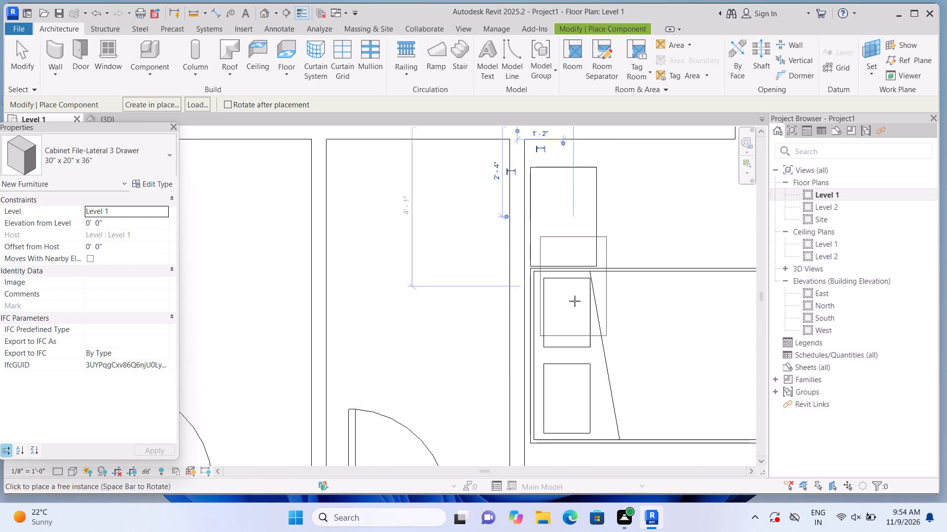
scroll(575, 301, up, 1)
middle_drag(575, 301, 561, 221)
scroll(559, 367, down, 4)
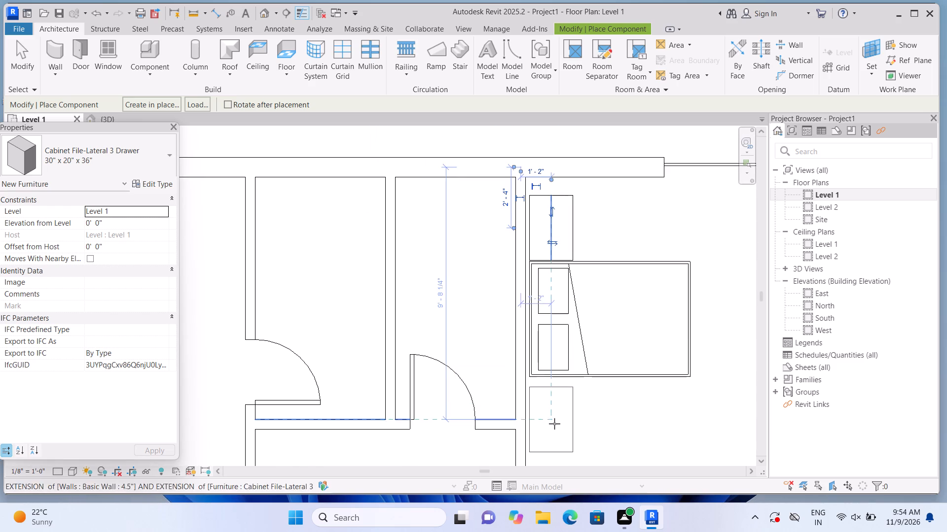
middle_drag(556, 423, 547, 371)
scroll(546, 354, up, 3)
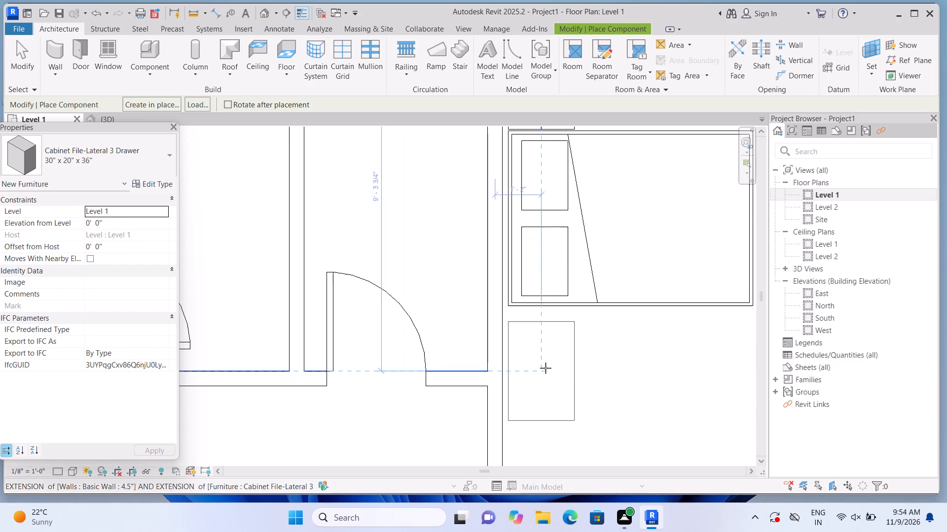
scroll(546, 368, up, 1)
click(538, 357)
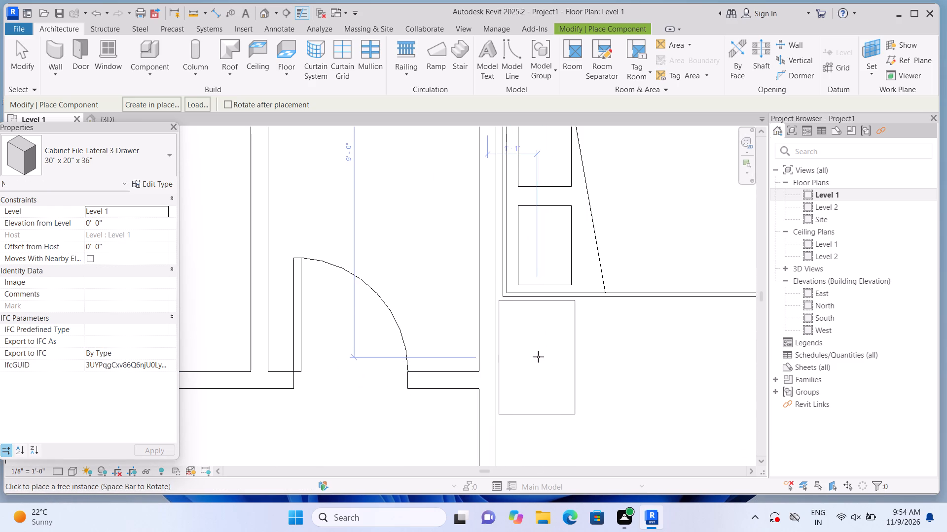
key(Escape)
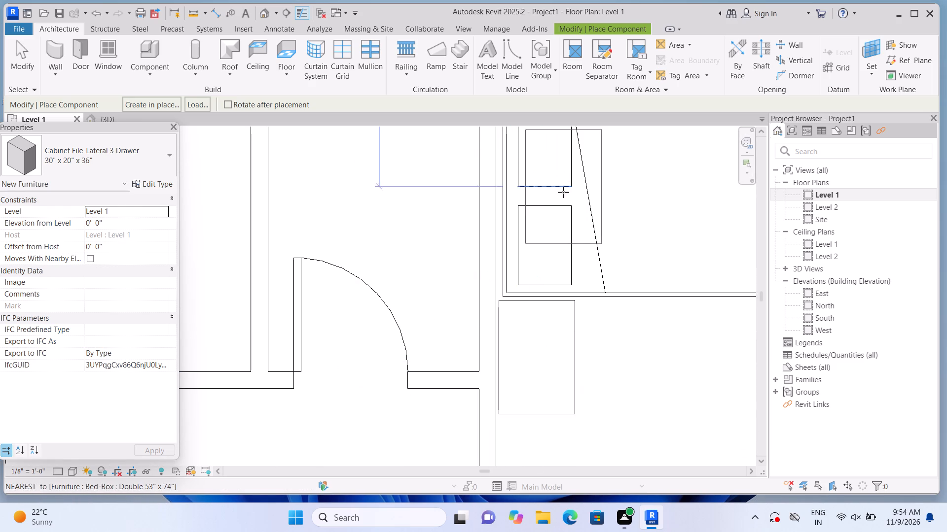
key(Escape)
Finish component placement, open the default 3D view and set its visual style to Shaded.
scroll(560, 211, down, 12)
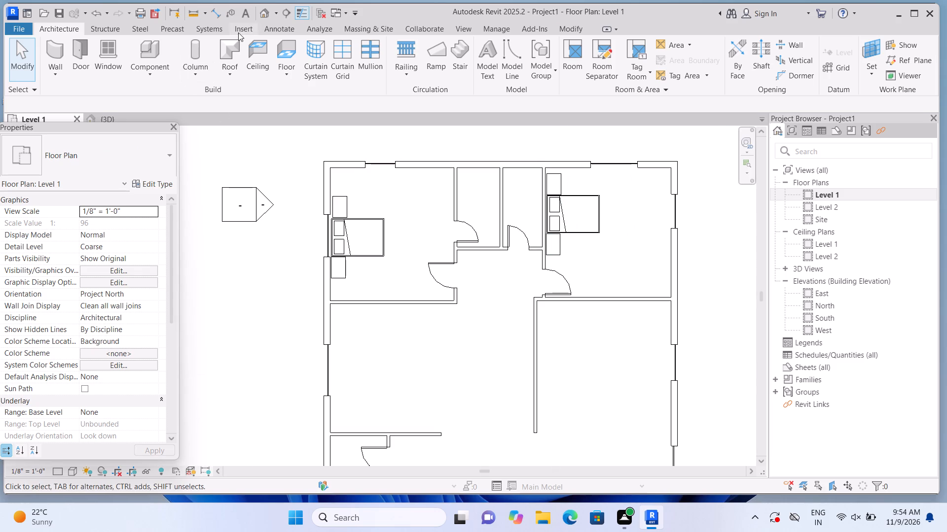
click(262, 14)
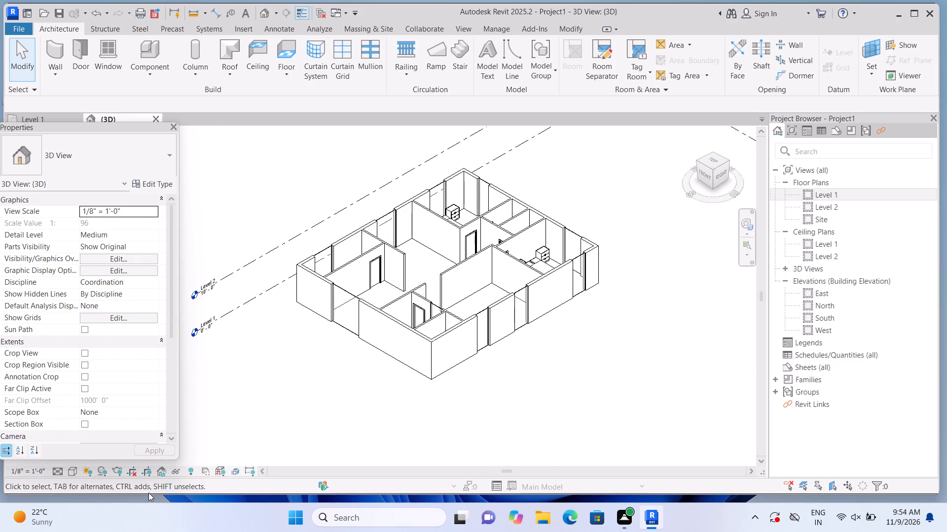
click(72, 471)
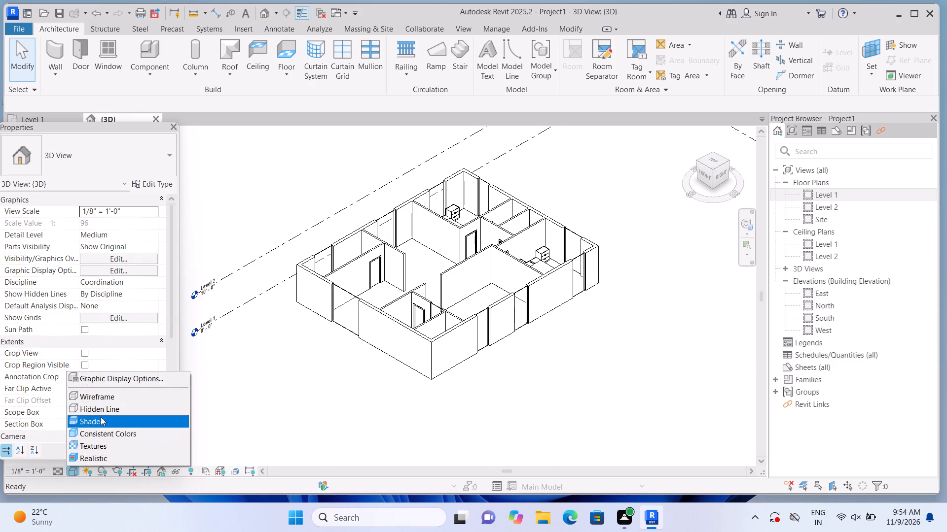
click(101, 417)
Examine the beds and lateral cabinets in the two northern rooms in the shaded 3D model.
scroll(404, 198, up, 7)
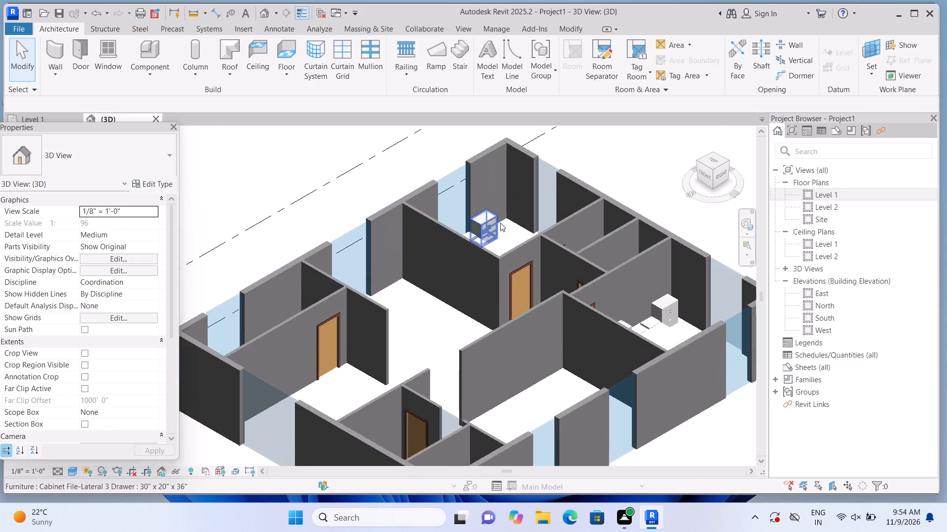
scroll(500, 223, up, 4)
scroll(489, 277, down, 8)
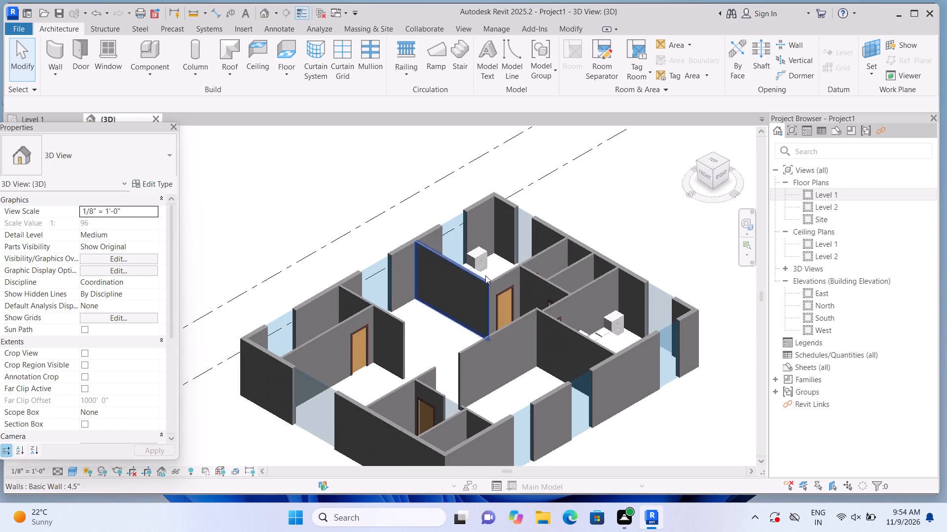
scroll(602, 336, up, 13)
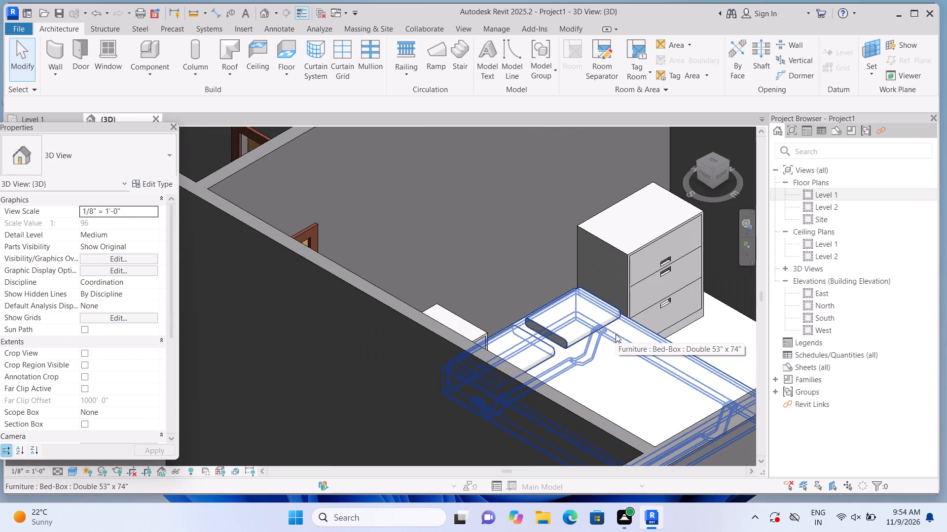
scroll(606, 322, down, 10)
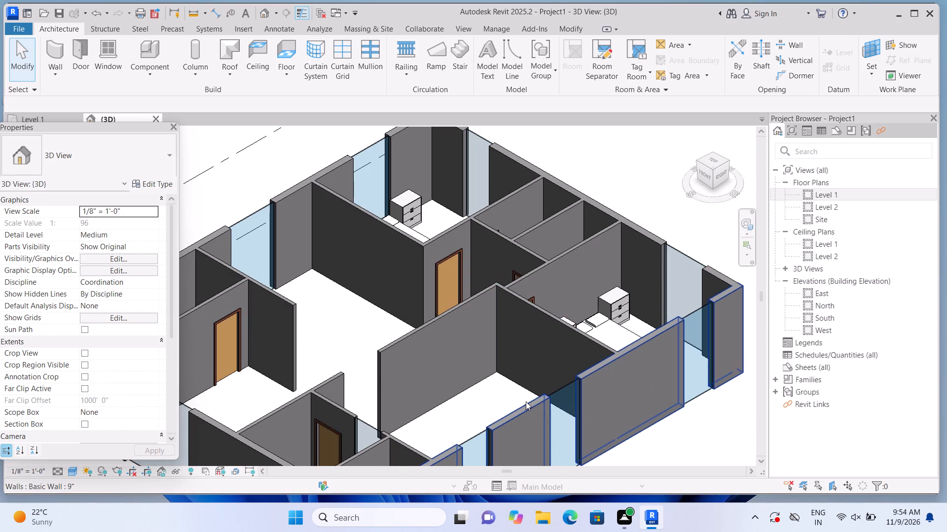
scroll(525, 401, down, 2)
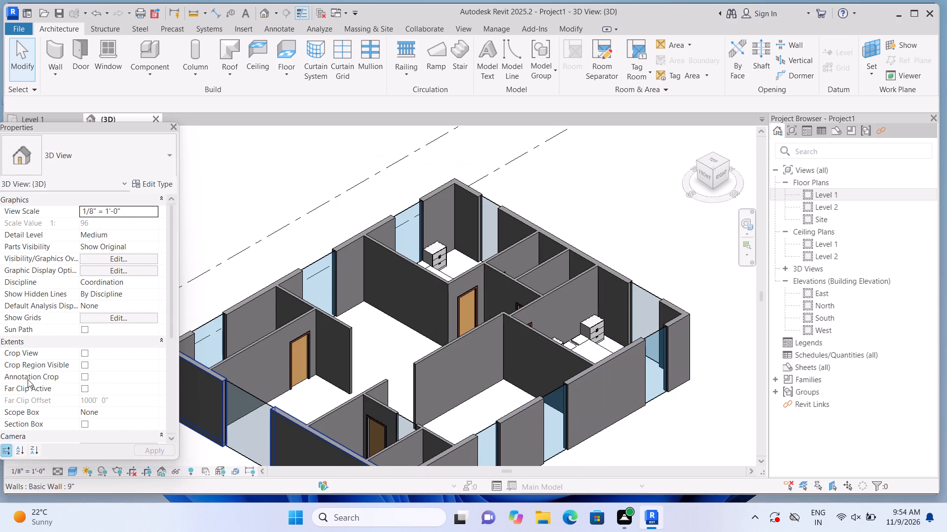
scroll(709, 189, down, 1)
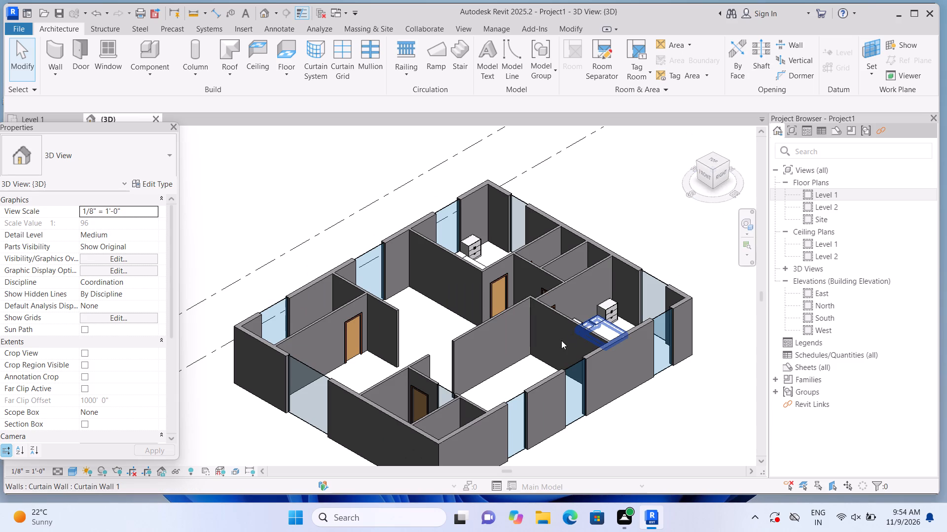
On the Level 1 floor plan, split the south 9" wall at the west face of the narrow southeast room's west partition.
triple_click(809, 194)
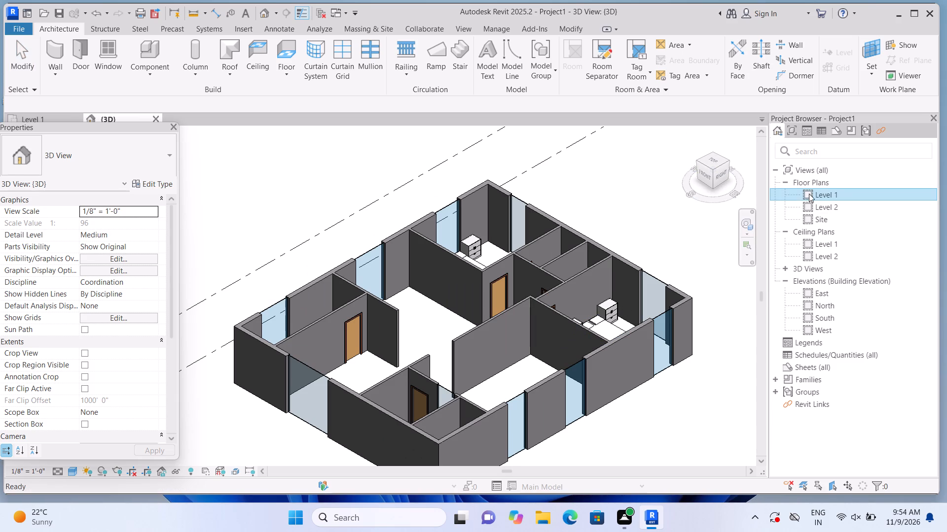
scroll(569, 348, down, 1)
scroll(476, 360, down, 3)
middle_drag(467, 370, 451, 344)
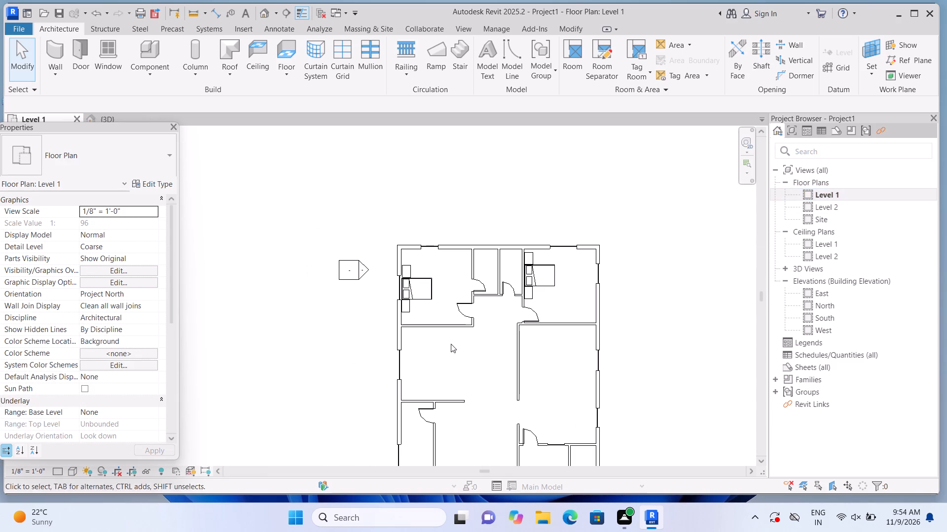
middle_drag(451, 344, 426, 291)
scroll(520, 425, down, 2)
middle_drag(499, 428, 448, 321)
scroll(467, 380, up, 2)
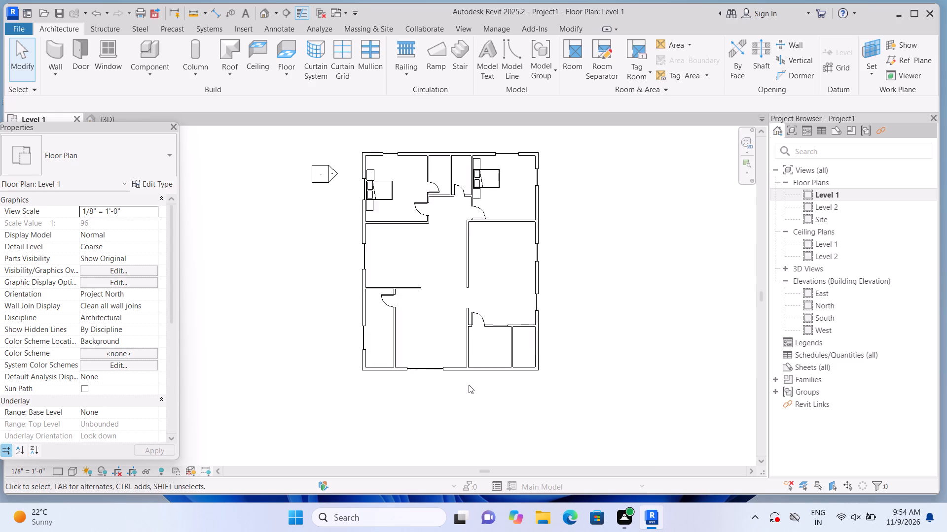
scroll(469, 385, up, 10)
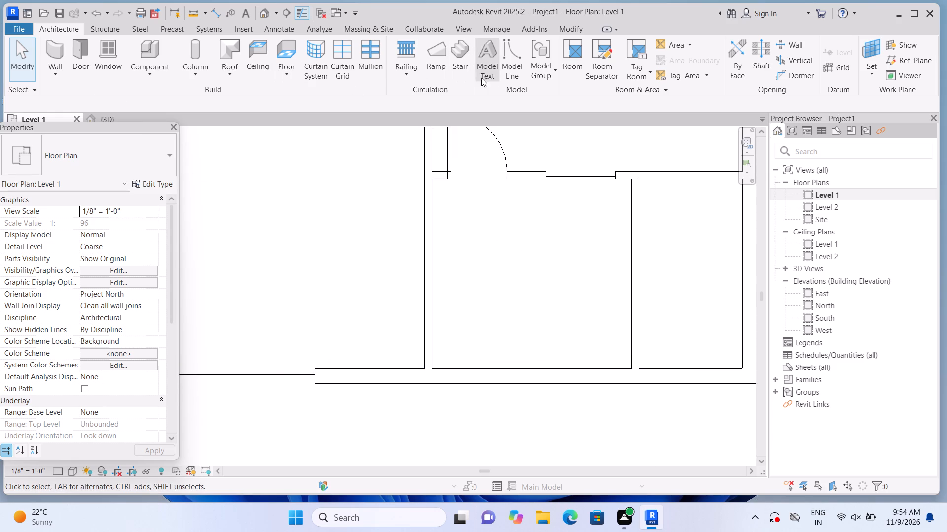
click(506, 73)
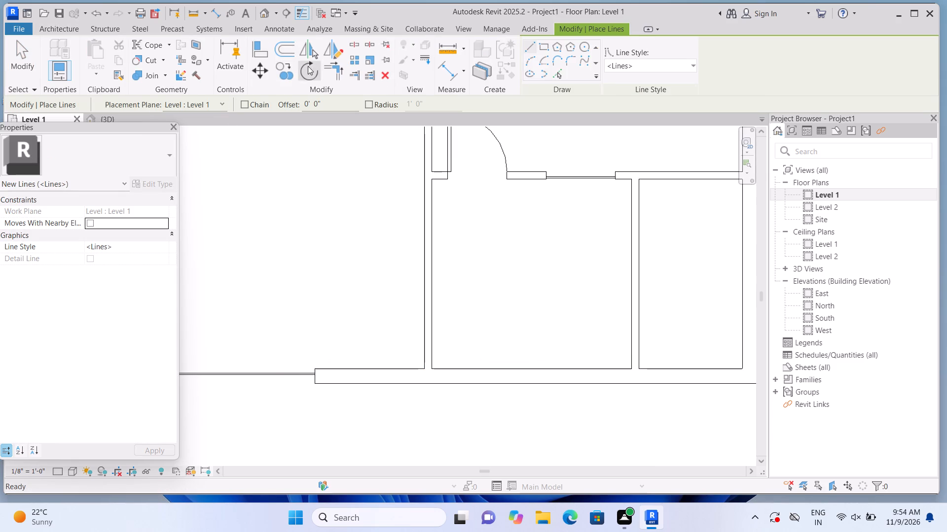
click(351, 42)
scroll(526, 312, down, 3)
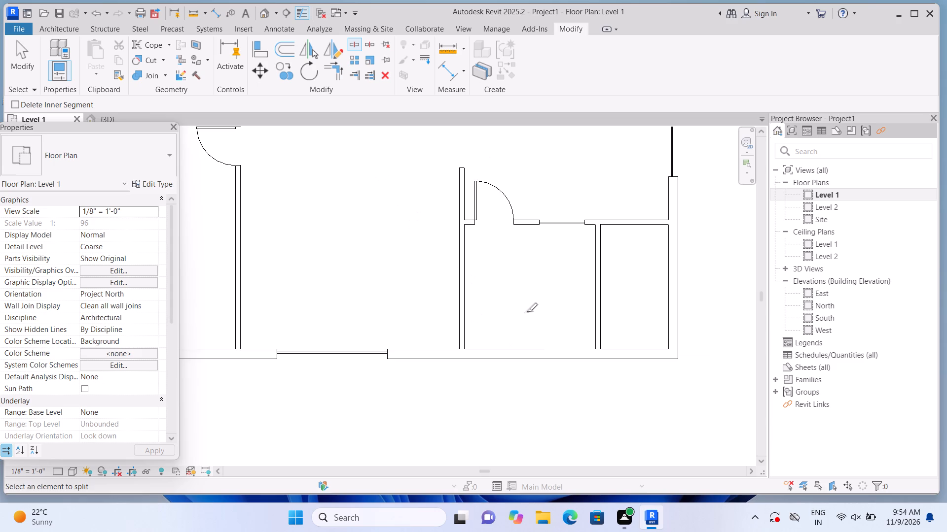
scroll(608, 377, up, 7)
scroll(578, 327, up, 1)
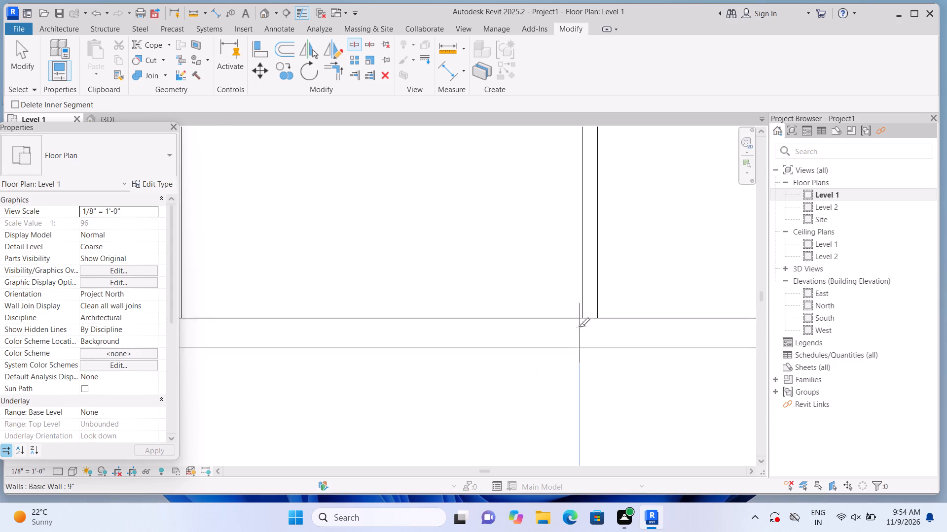
scroll(579, 327, up, 2)
click(583, 330)
scroll(581, 336, down, 5)
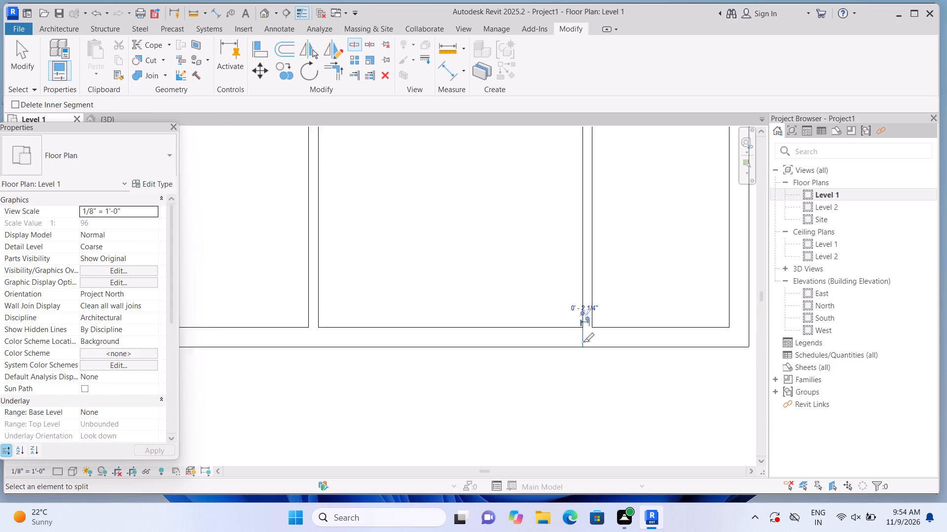
Split the south 9" wall again at the east face of the partition bounding the adjacent room's west side.
scroll(583, 342, down, 1)
scroll(367, 334, up, 4)
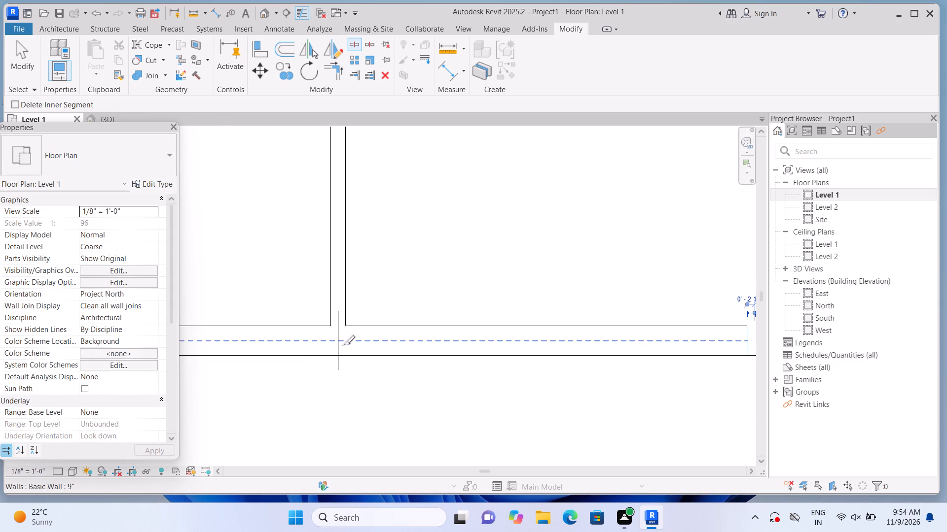
scroll(339, 355, up, 5)
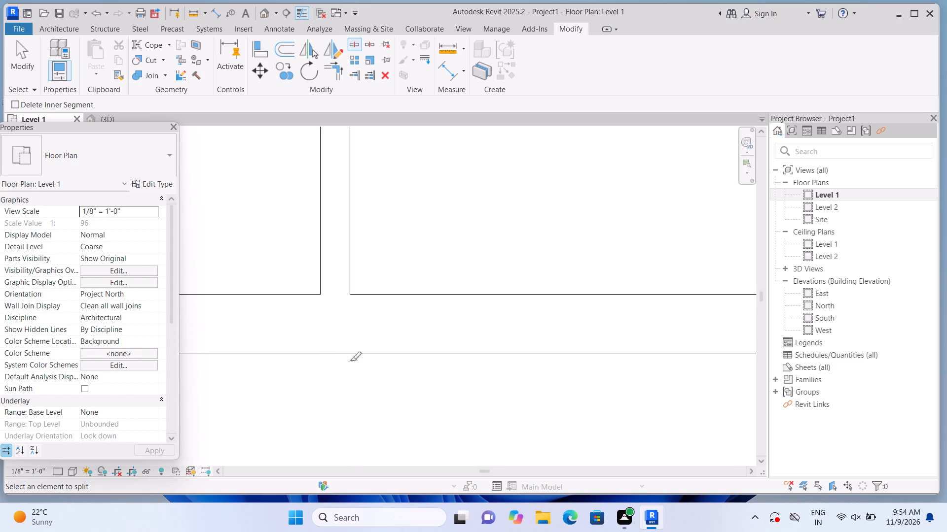
scroll(350, 361, up, 2)
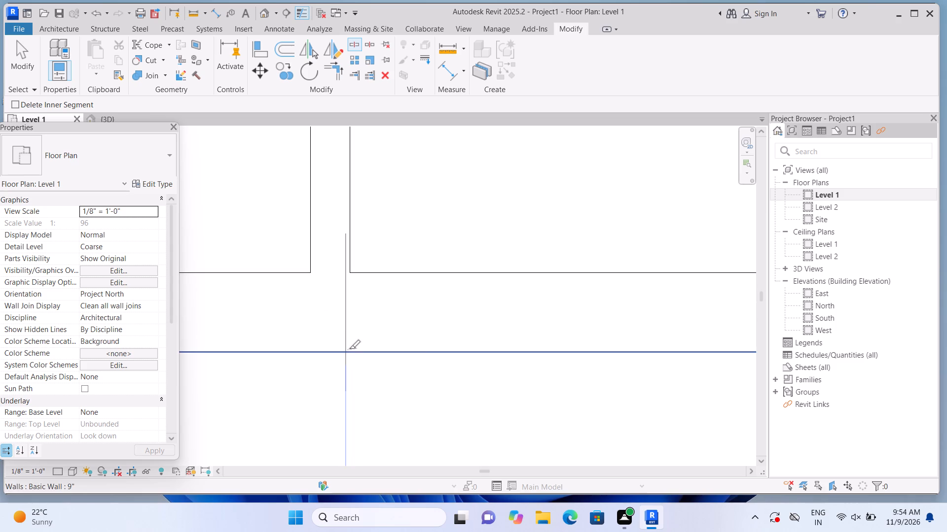
scroll(347, 359, up, 3)
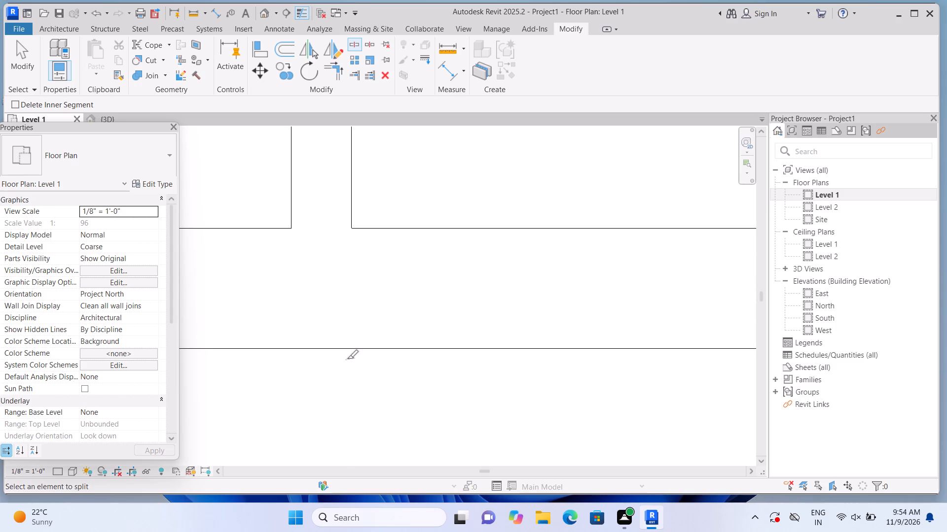
click(351, 346)
scroll(351, 346, down, 6)
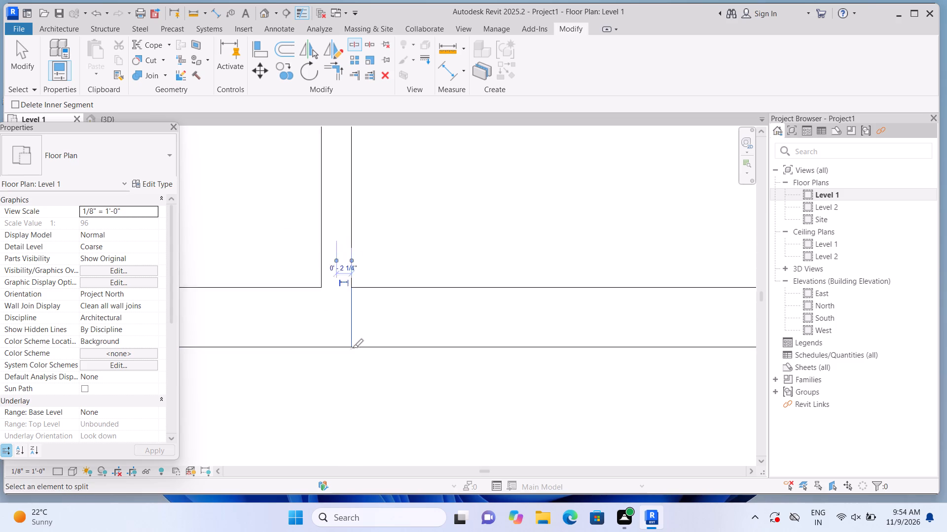
scroll(352, 348, down, 9)
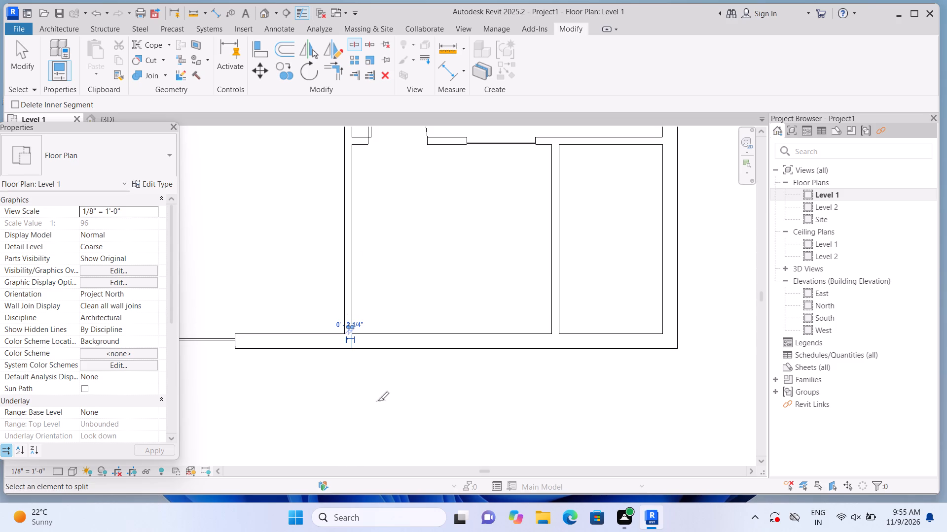
key(Escape)
key(Escape)
Delete the south 9" wall segment between the two splits, opening the room beside the narrow southeast room.
click(449, 343)
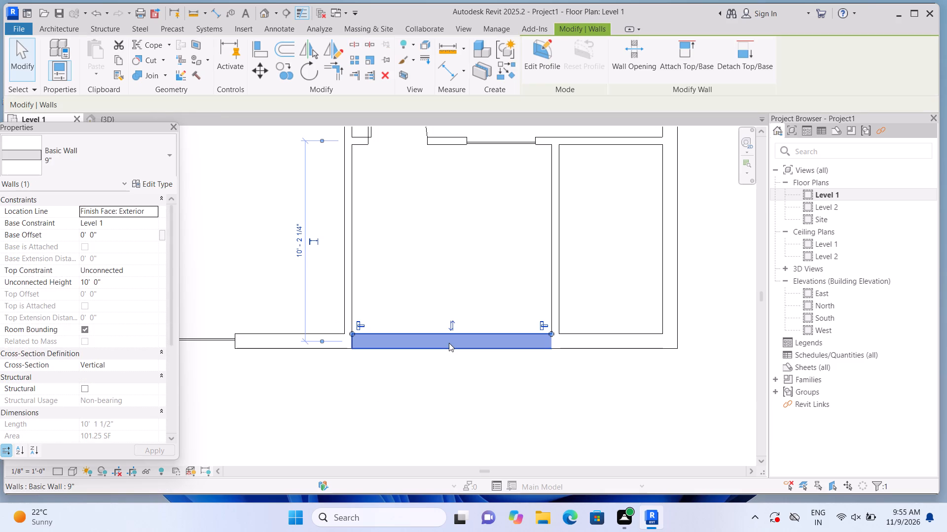
key(Delete)
Examine the south-side opening in the 3D view, and return to the Level 1 floor plan to review the overall layout.
scroll(449, 343, down, 4)
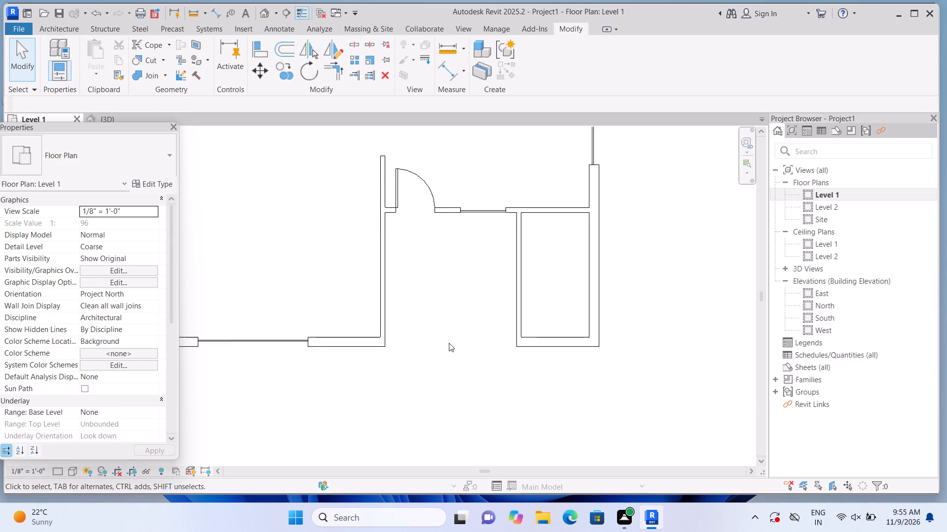
scroll(449, 343, down, 1)
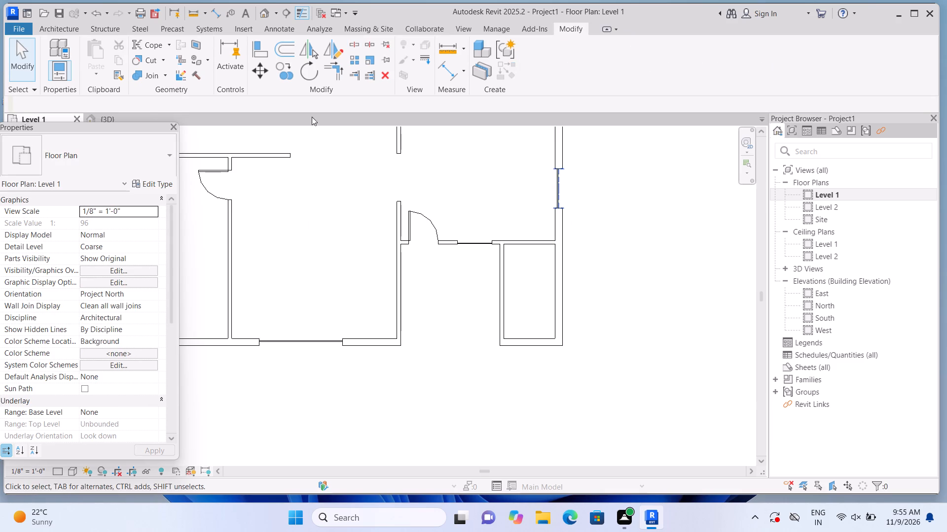
click(259, 16)
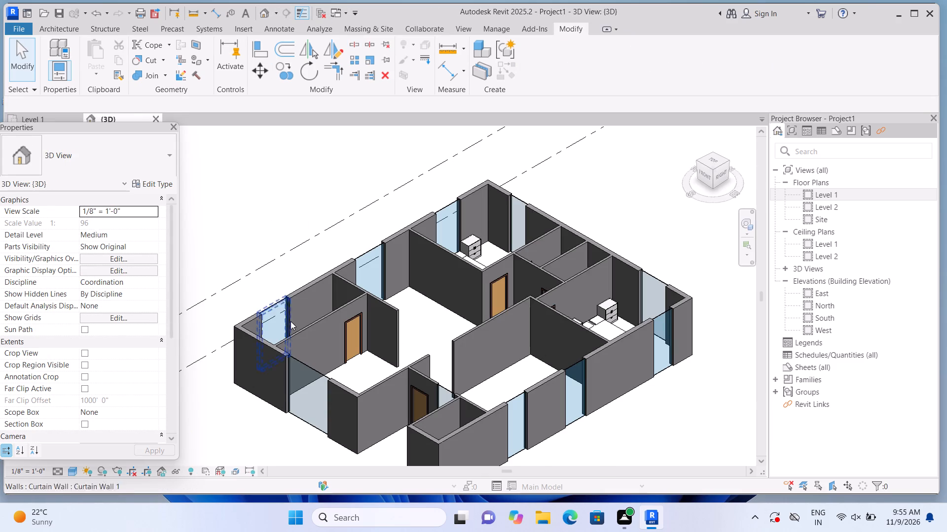
middle_drag(237, 457, 222, 363)
scroll(289, 390, up, 1)
scroll(339, 376, up, 2)
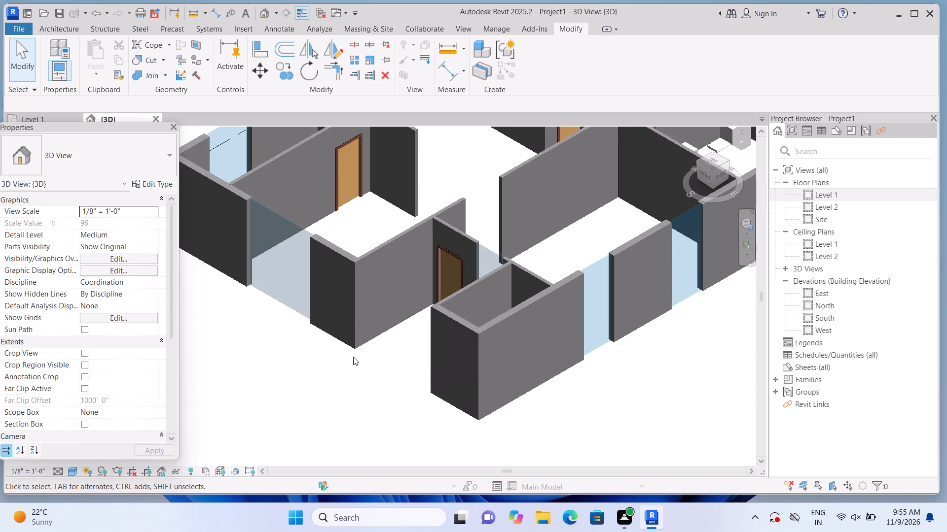
scroll(379, 362, down, 3)
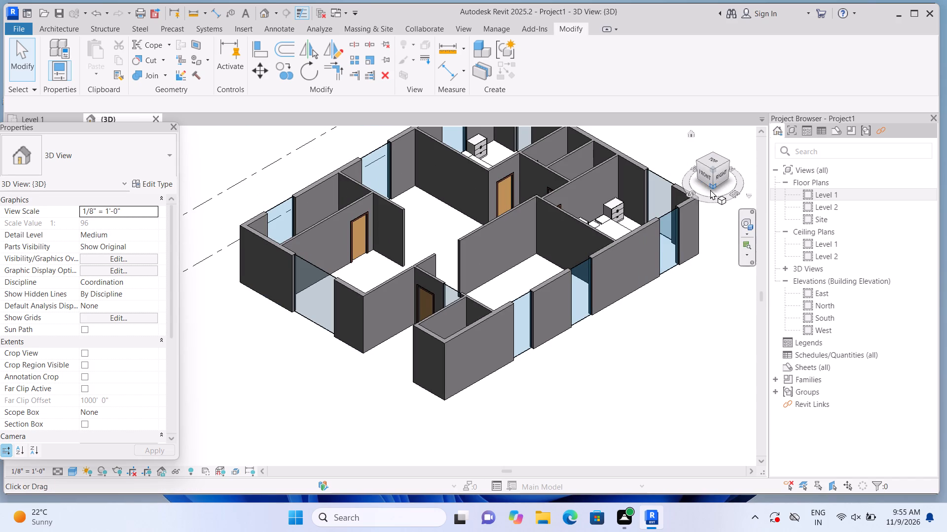
triple_click(807, 192)
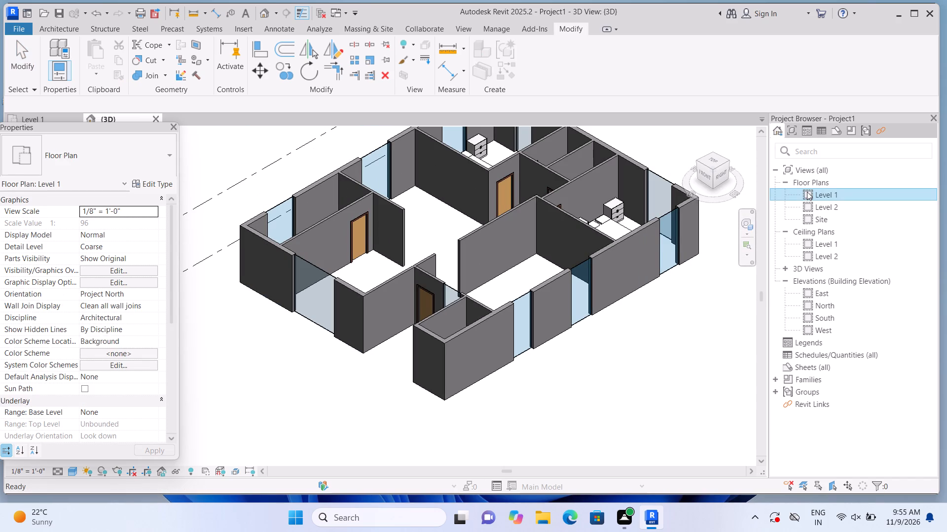
scroll(483, 335, up, 1)
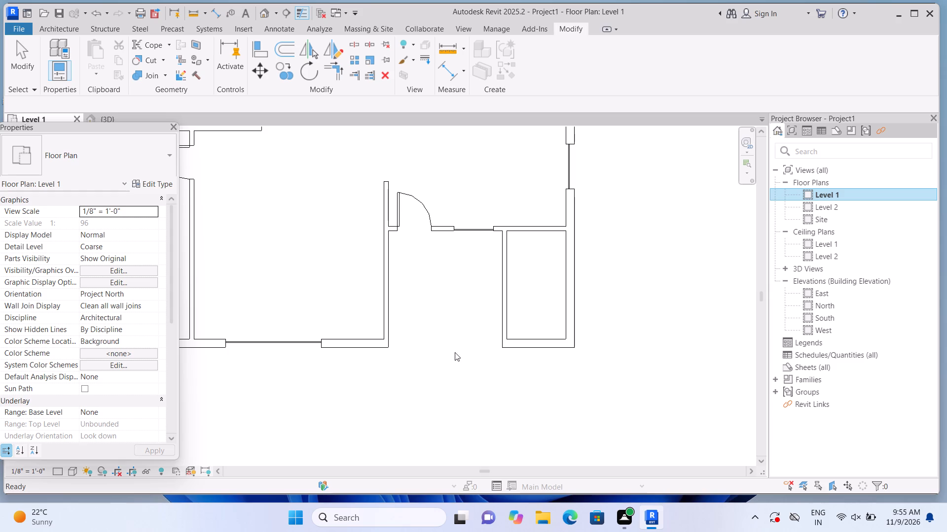
scroll(488, 351, down, 2)
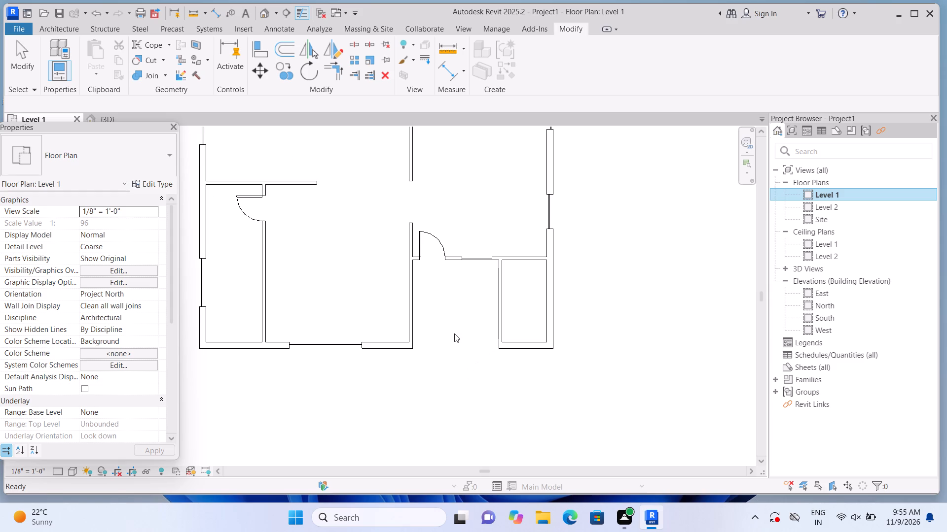
middle_drag(454, 333, 513, 393)
scroll(501, 394, down, 2)
middle_drag(382, 222, 399, 313)
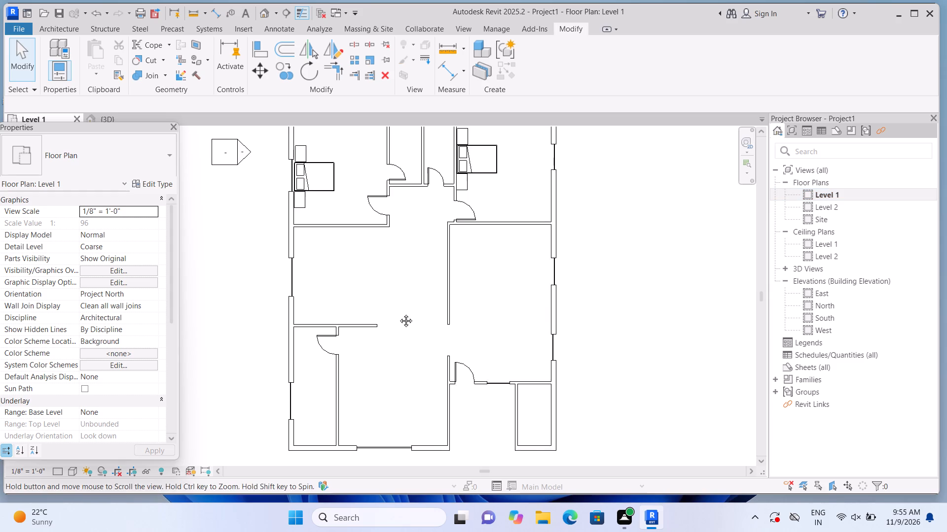
middle_drag(399, 313, 400, 314)
scroll(401, 315, up, 1)
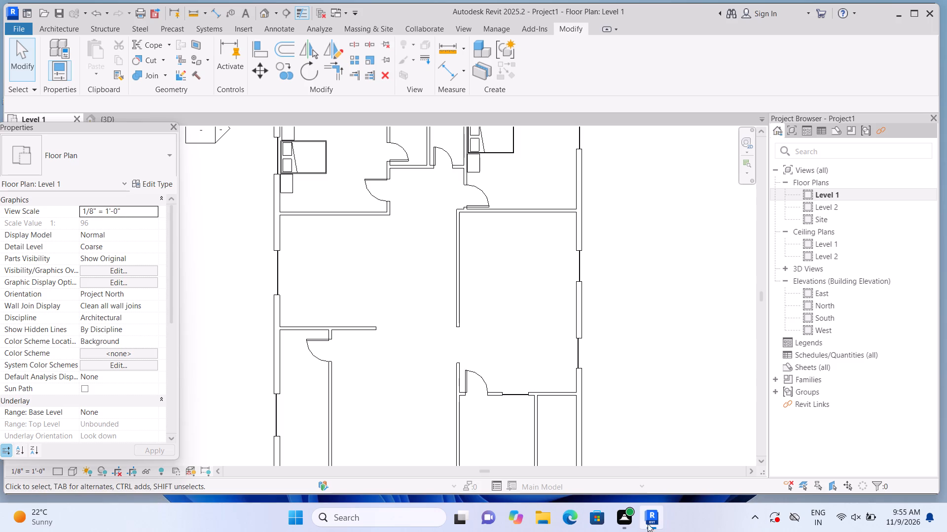
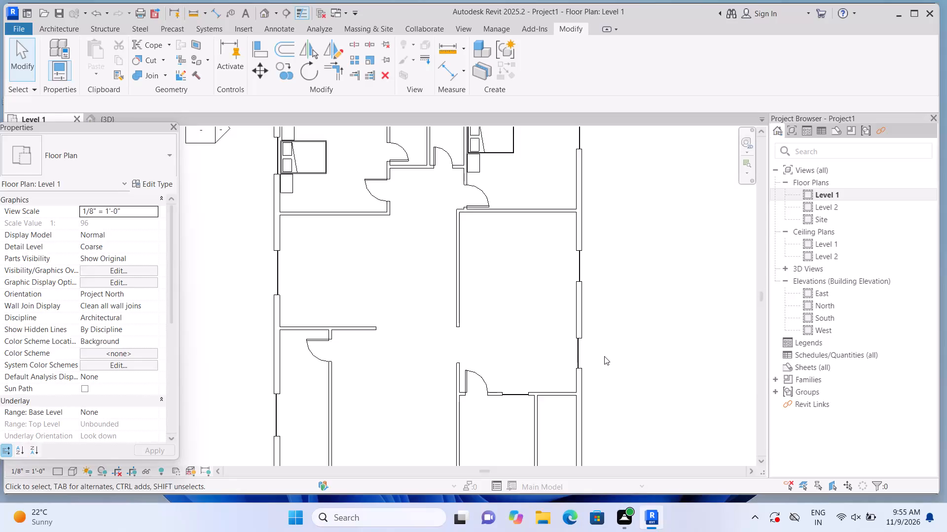
Load the Table-Dining Round w Chairs family and place a 36" Diameter set in the central west room, about 7'-0" south of its north partition.
scroll(604, 356, down, 2)
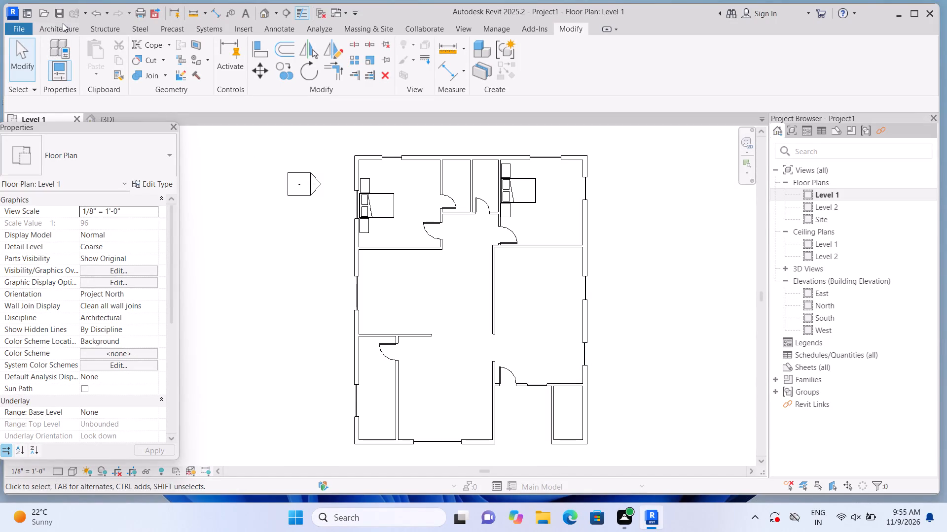
click(63, 23)
click(68, 29)
click(141, 47)
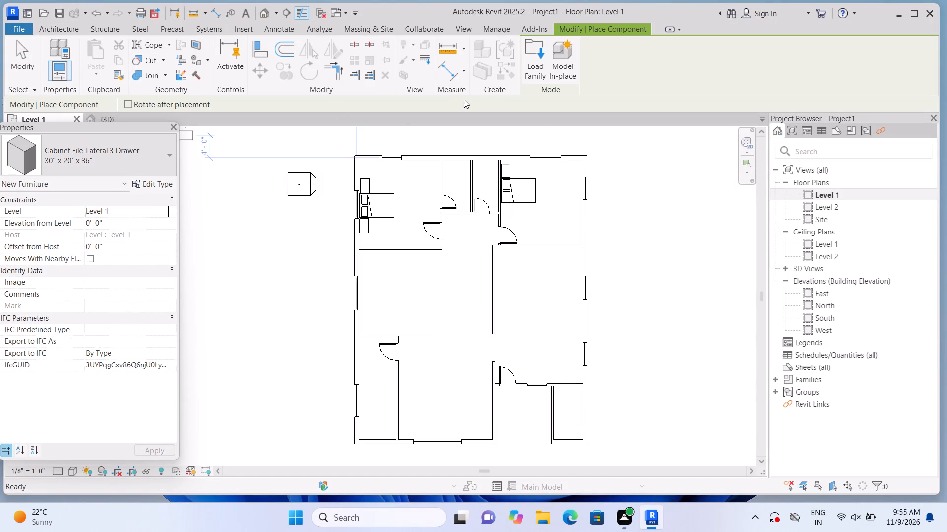
click(536, 72)
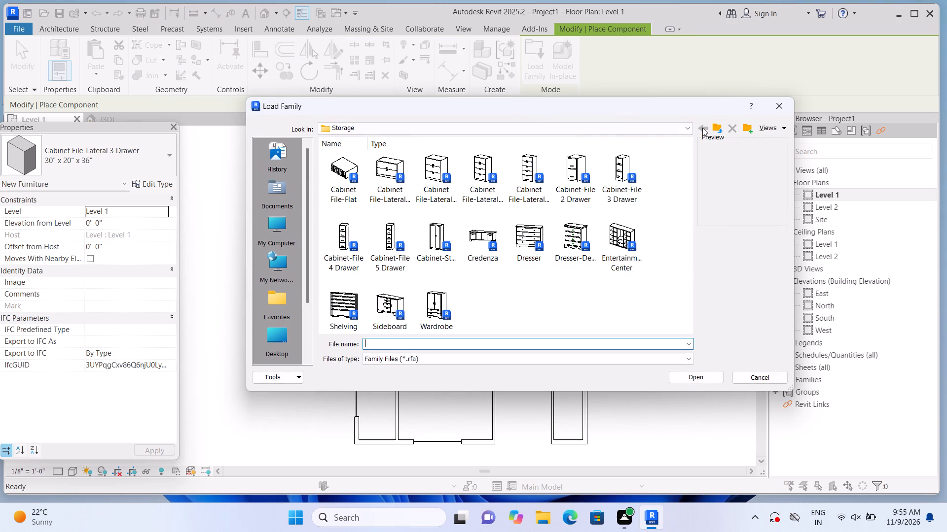
click(718, 126)
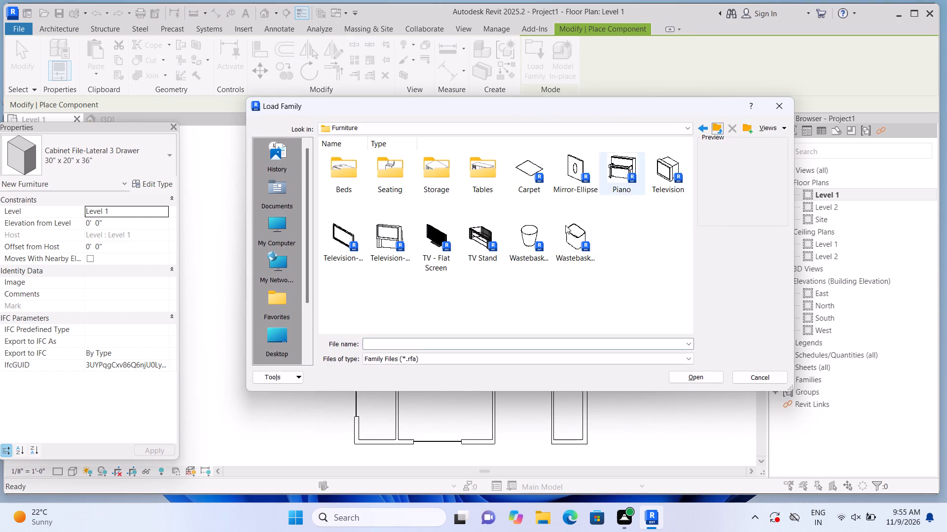
double_click(400, 187)
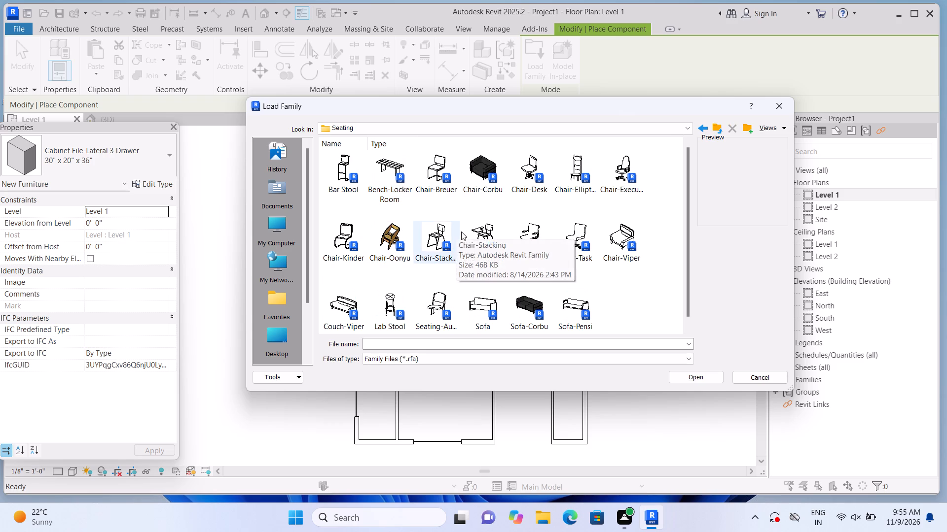
scroll(462, 232, down, 1)
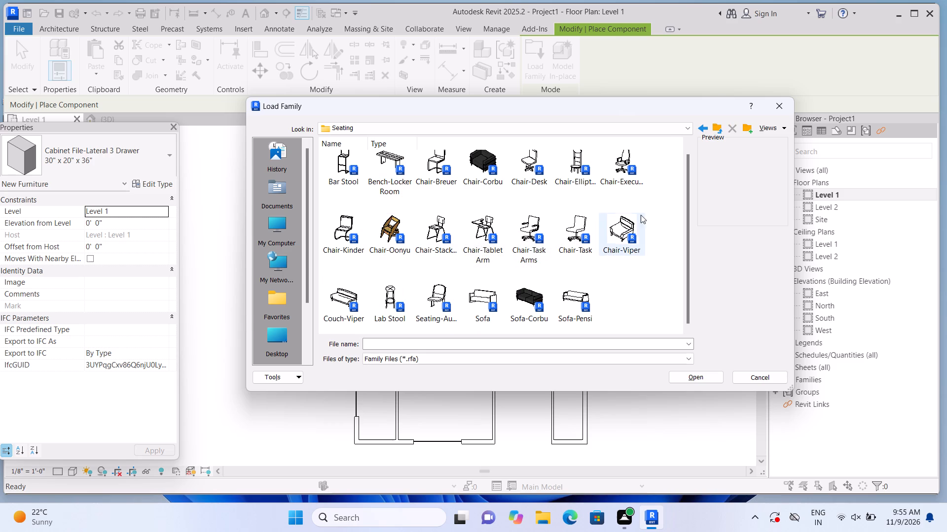
click(716, 127)
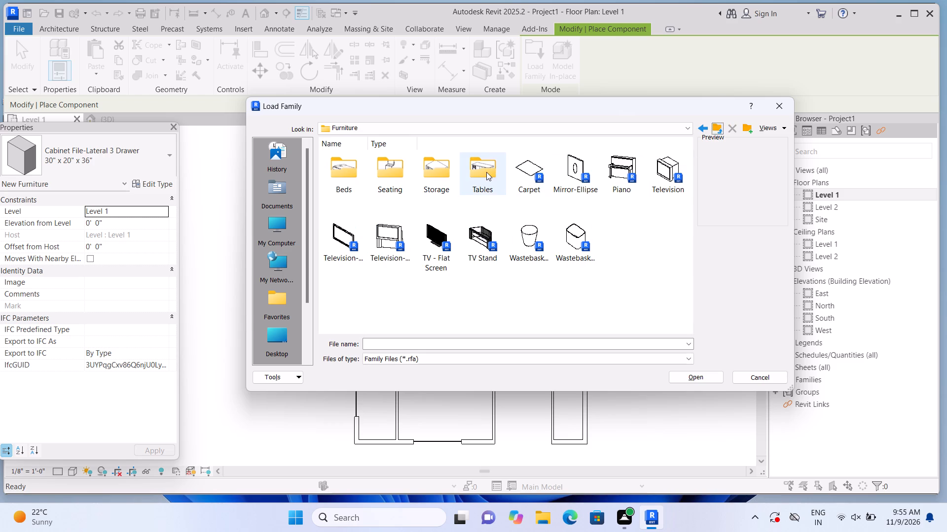
double_click(486, 172)
click(577, 235)
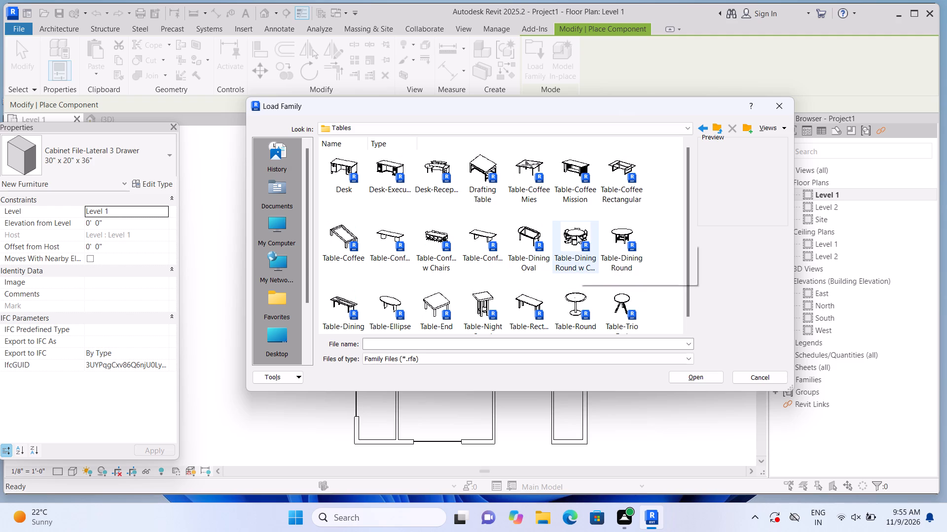
click(687, 375)
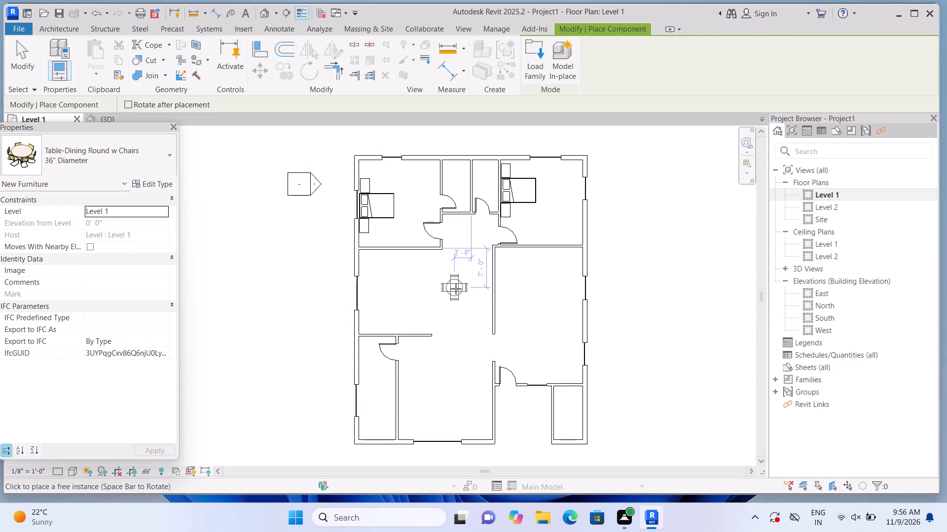
click(462, 287)
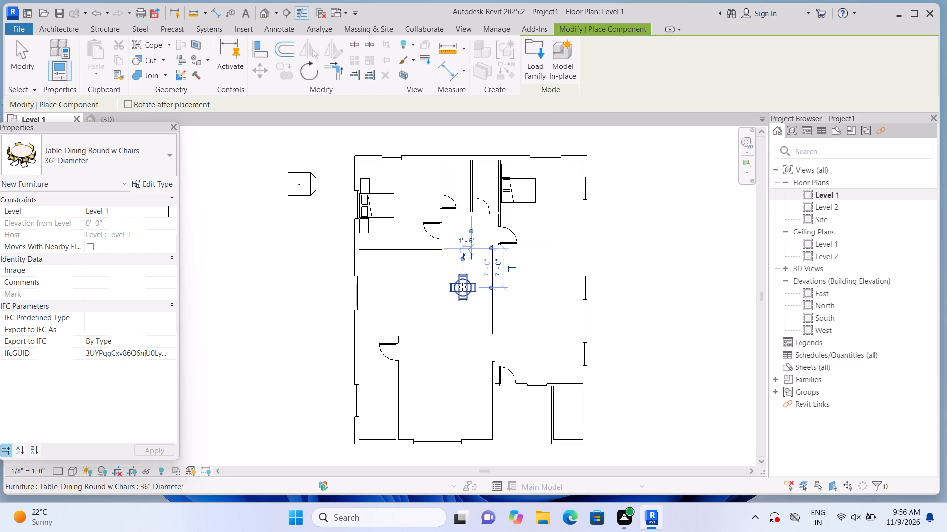
Load Table-Coffee Rectangular and place a 48" x 30" table, long side north-south, in the large east room about 13'-8" south of its north partition.
click(542, 62)
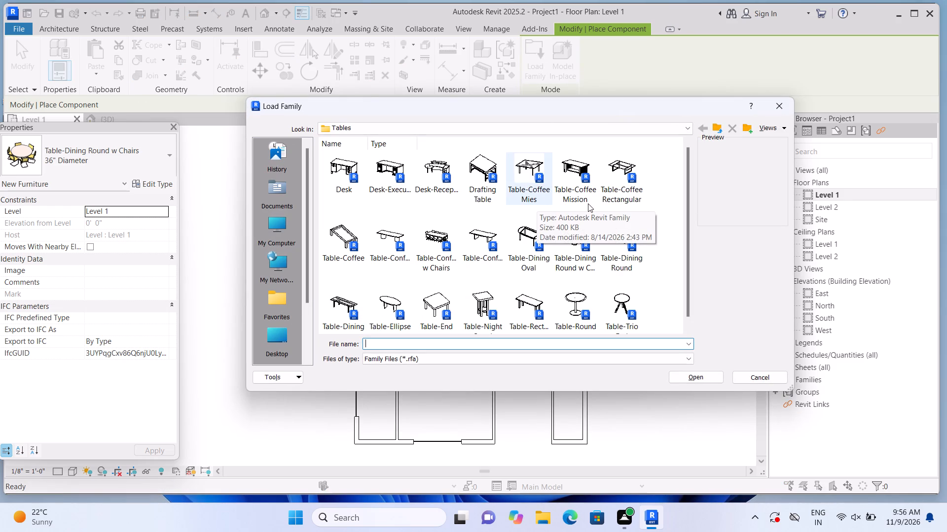
click(621, 170)
click(700, 378)
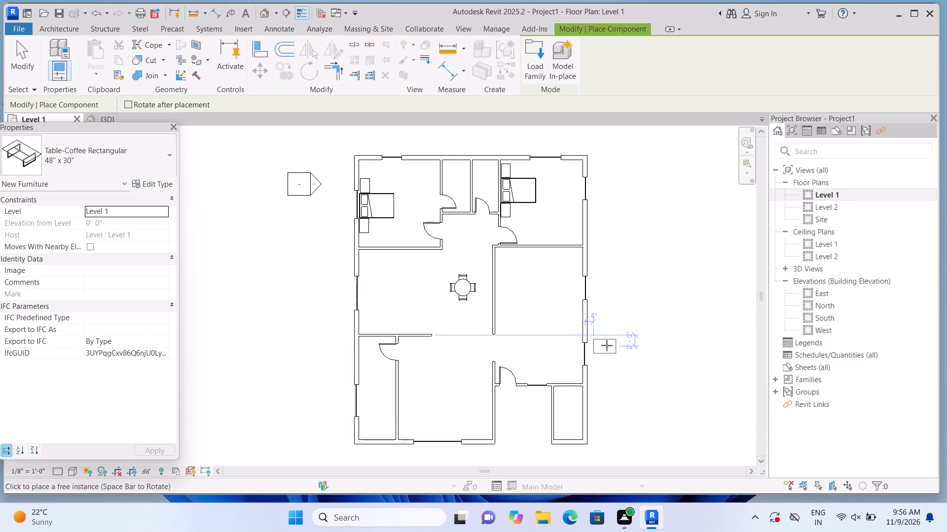
key(space)
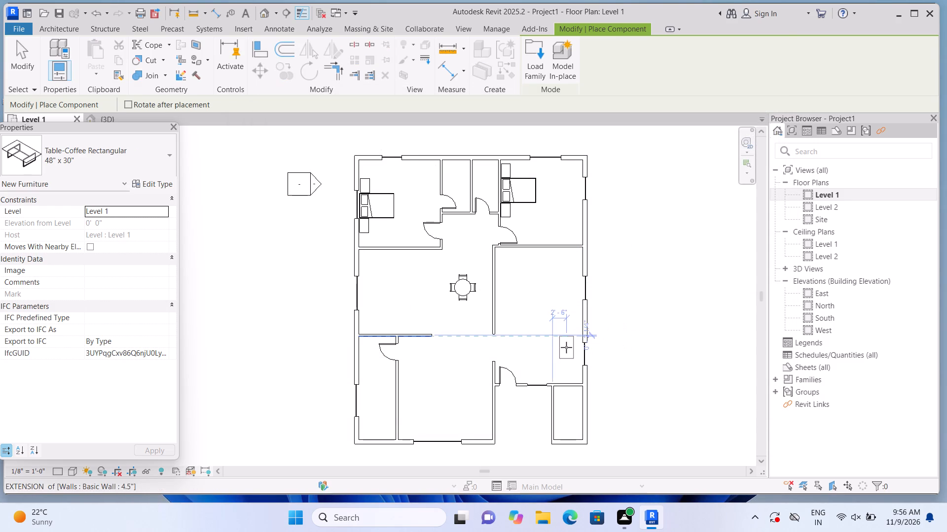
scroll(562, 344, up, 4)
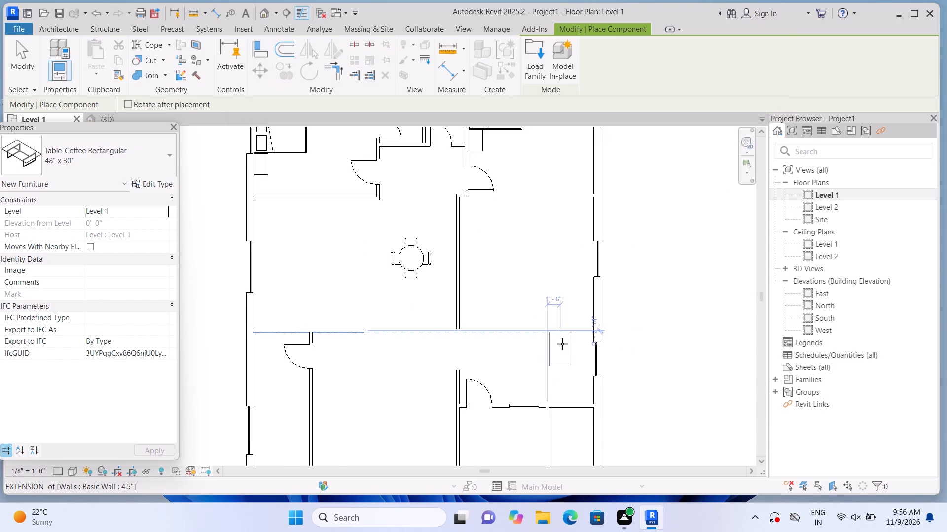
scroll(562, 344, up, 1)
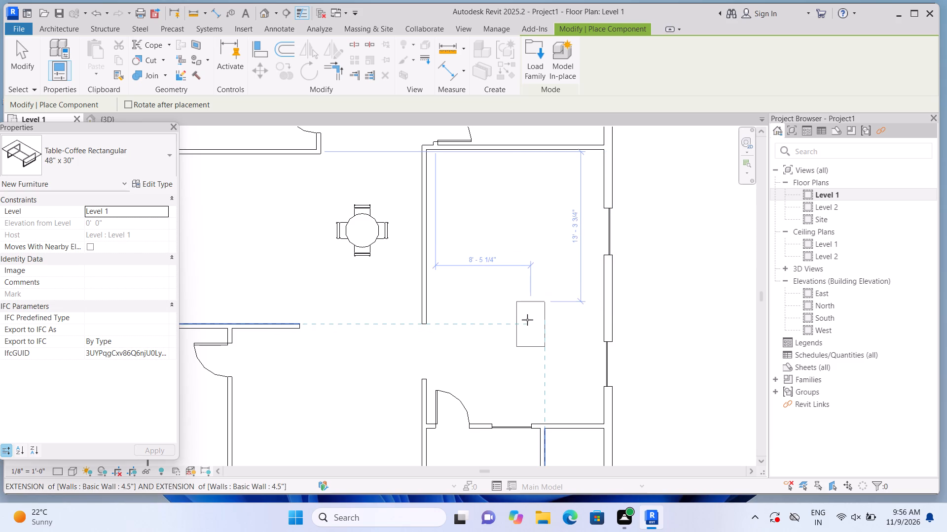
click(526, 322)
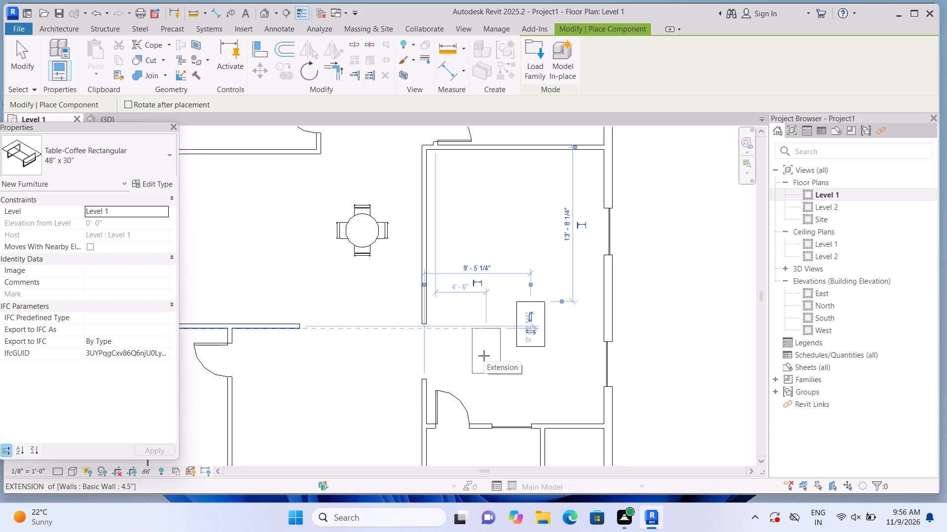
key(Escape)
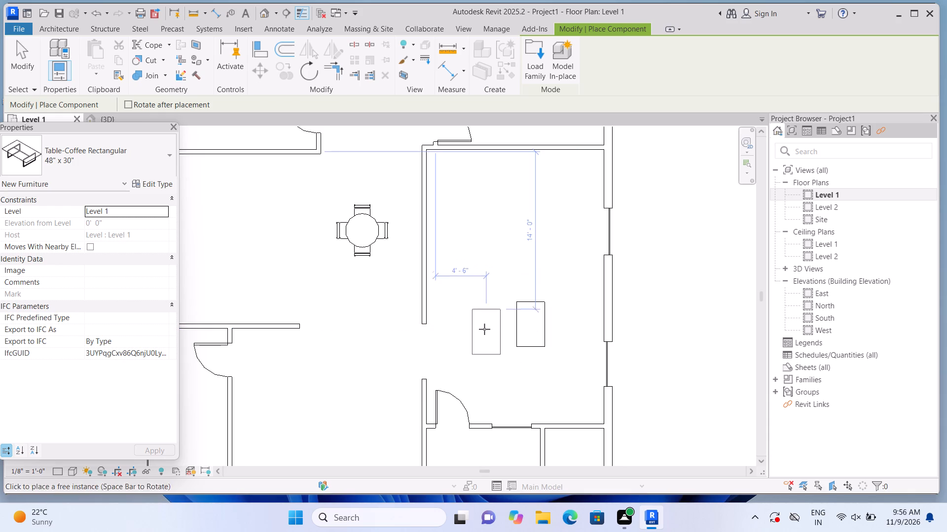
Load the Sofa-Corbu family and place a sofa facing west between the coffee table and the east wall, about 6'-4" north of the room's south partition.
click(537, 73)
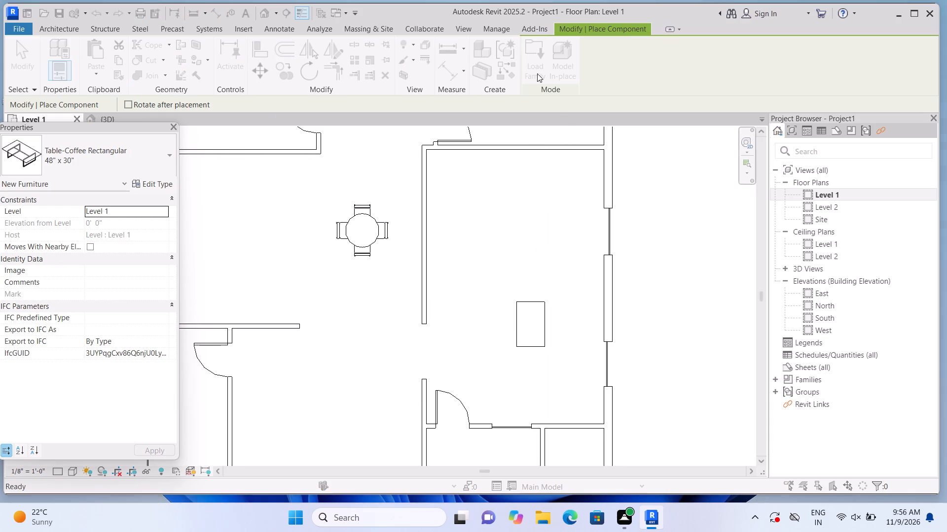
click(715, 132)
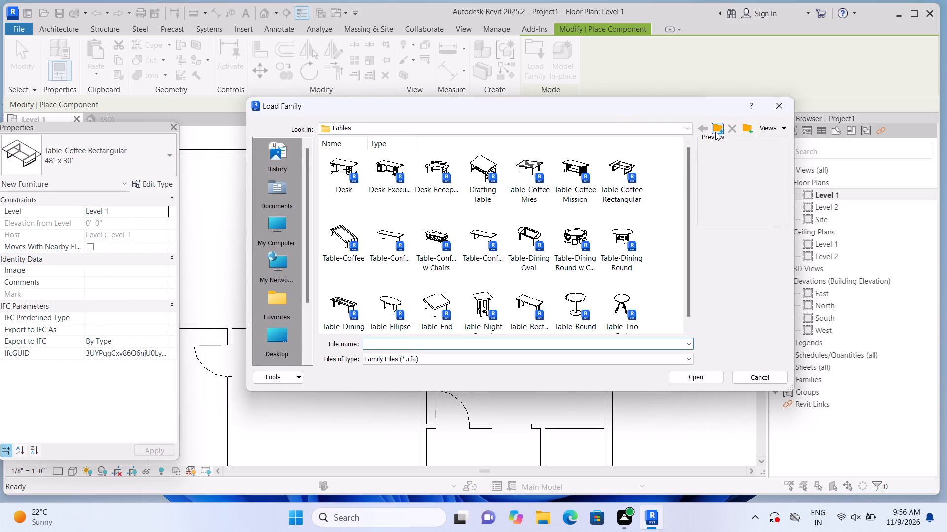
double_click(400, 185)
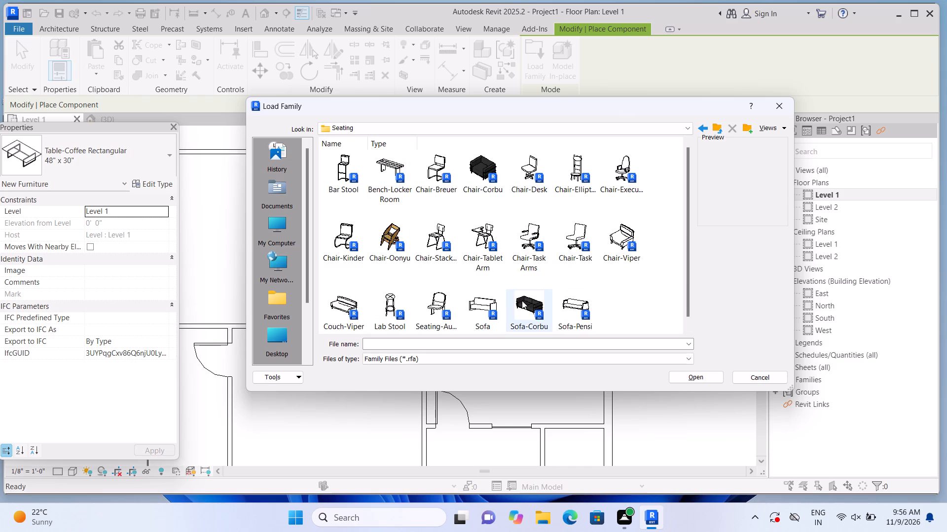
click(522, 300)
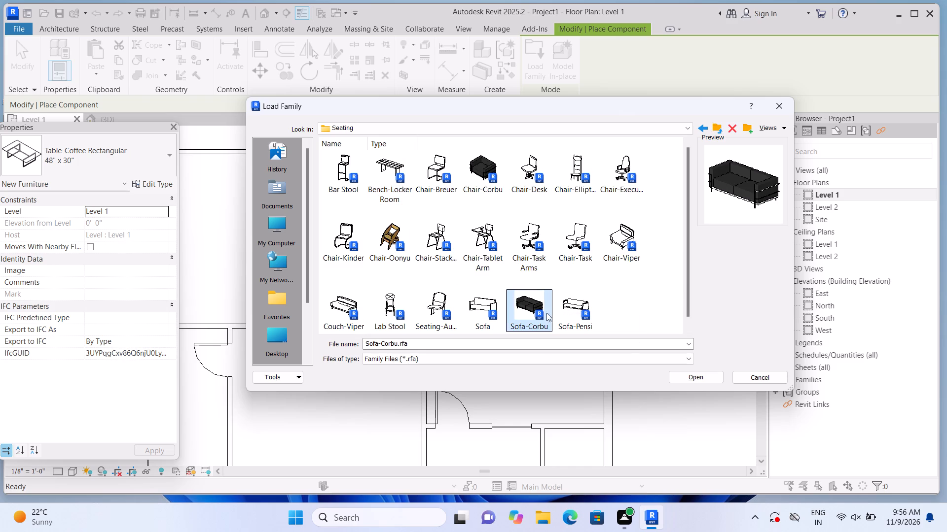
click(708, 379)
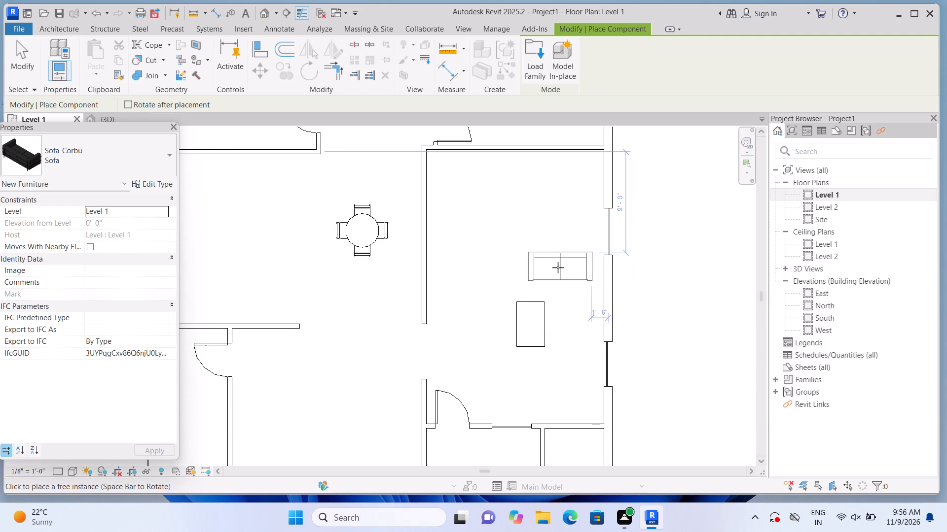
key(space)
key(space)
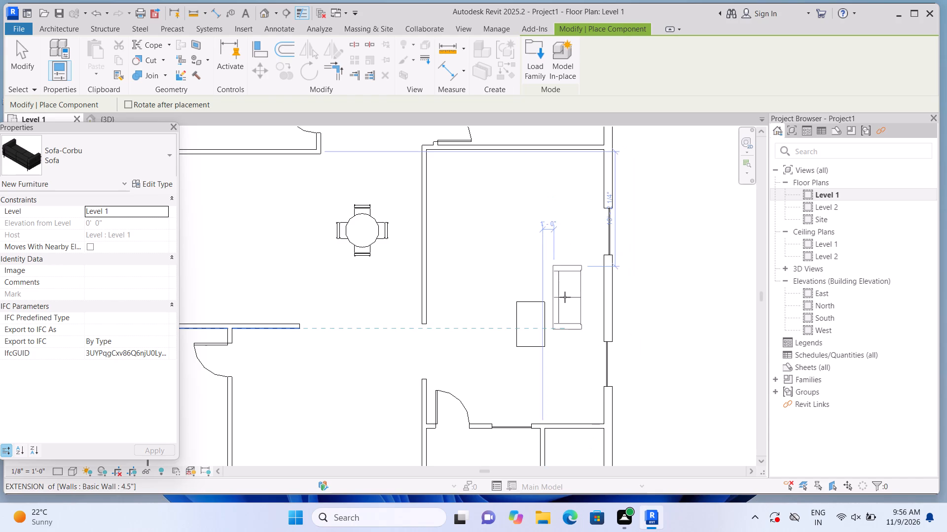
key(space)
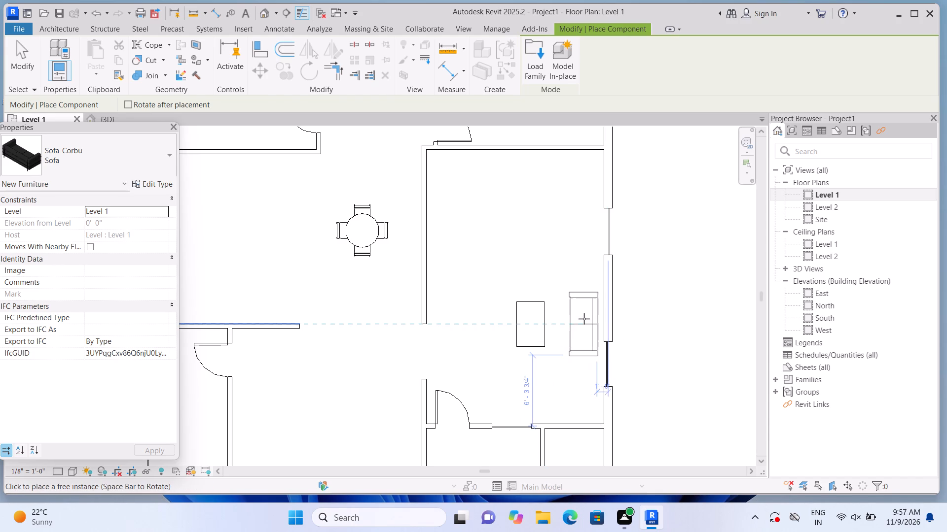
click(583, 320)
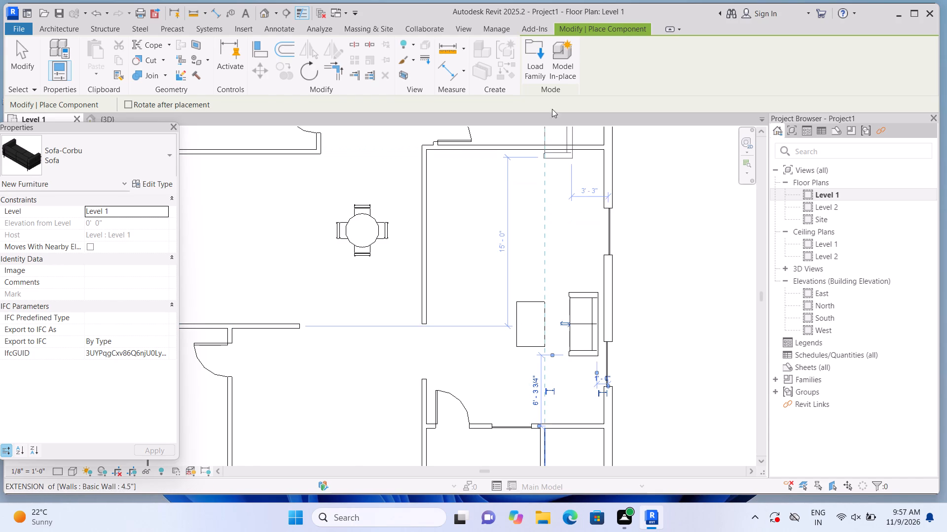
Load the Chair-Corbu family and place two west-facing chairs in line with the sofa, one at its north end and one at its south end.
click(536, 76)
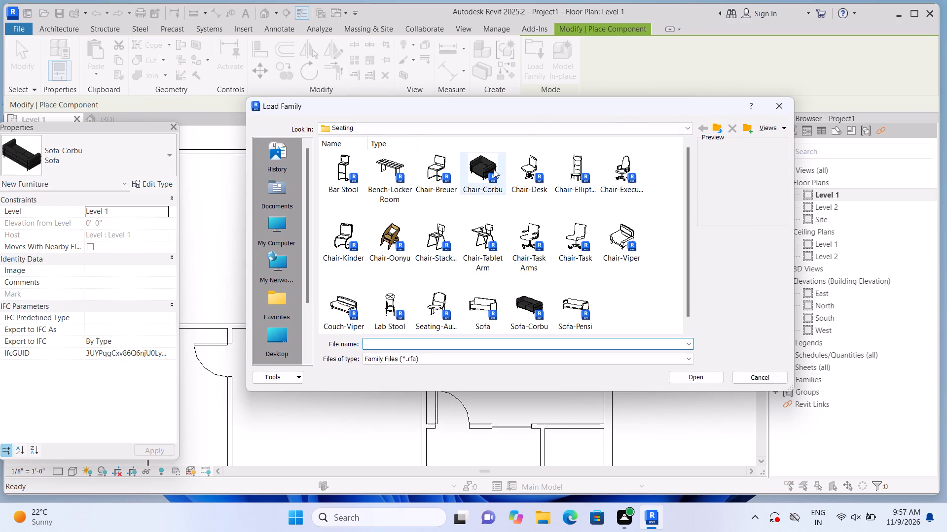
click(489, 170)
click(708, 372)
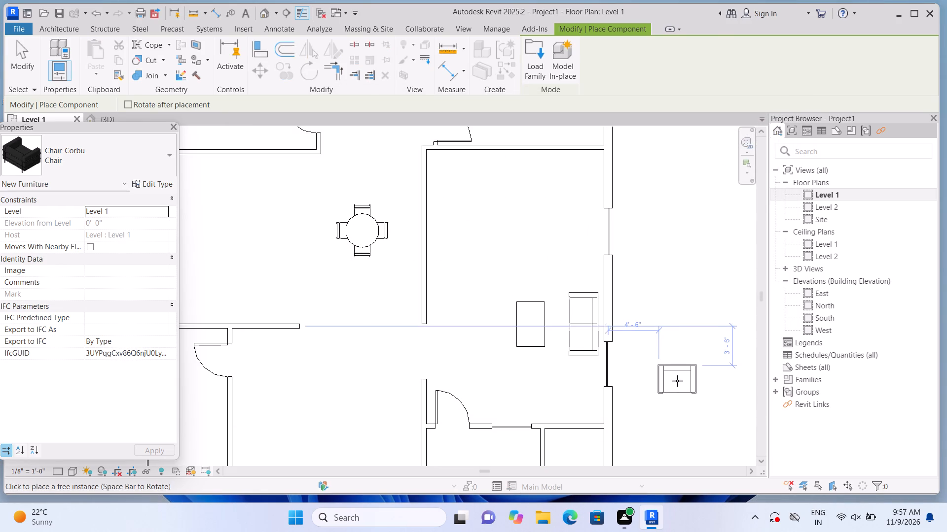
key(space)
key(space)
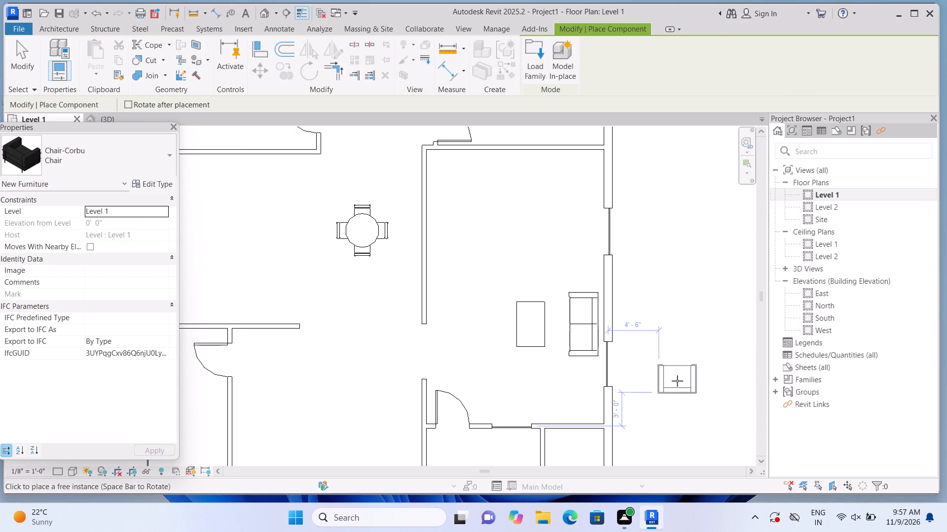
key(space)
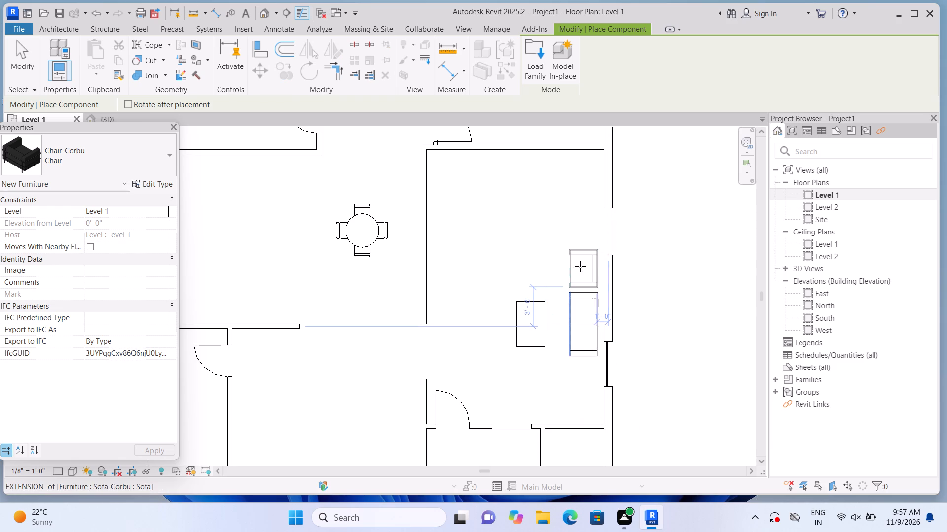
click(580, 266)
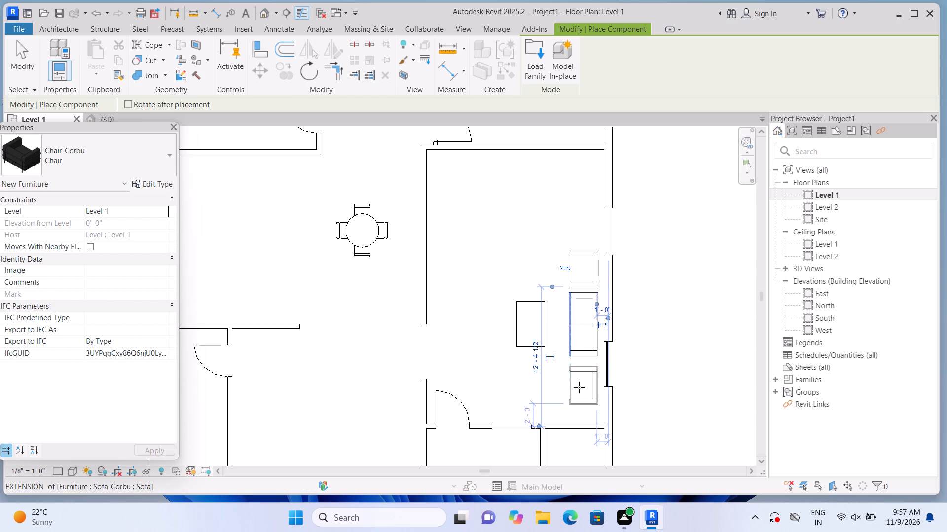
click(581, 384)
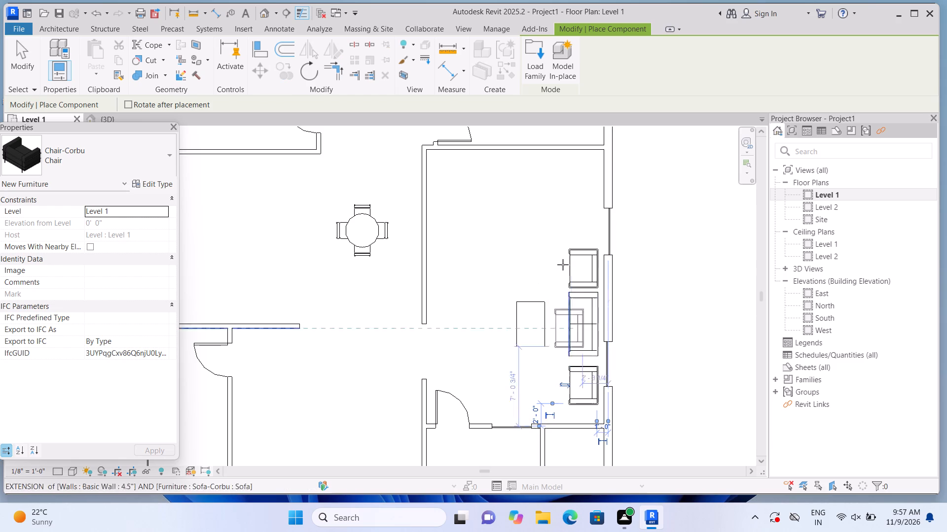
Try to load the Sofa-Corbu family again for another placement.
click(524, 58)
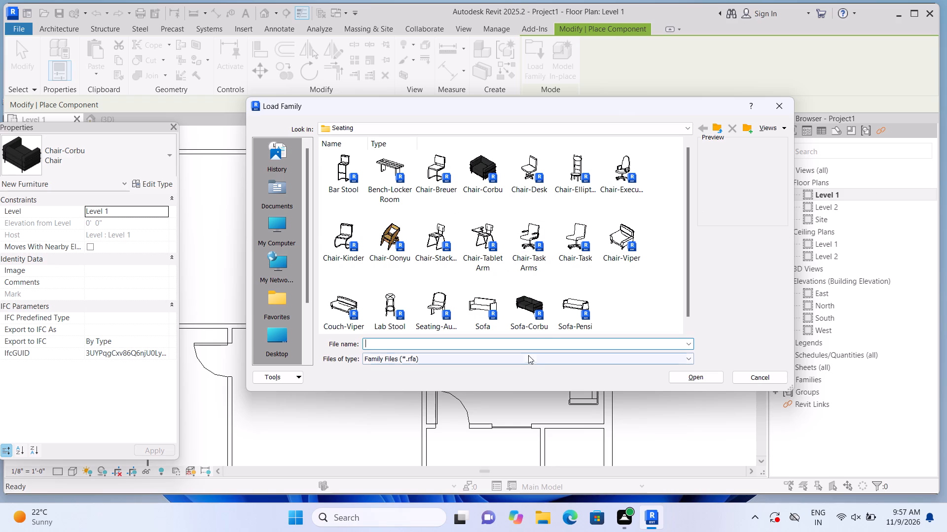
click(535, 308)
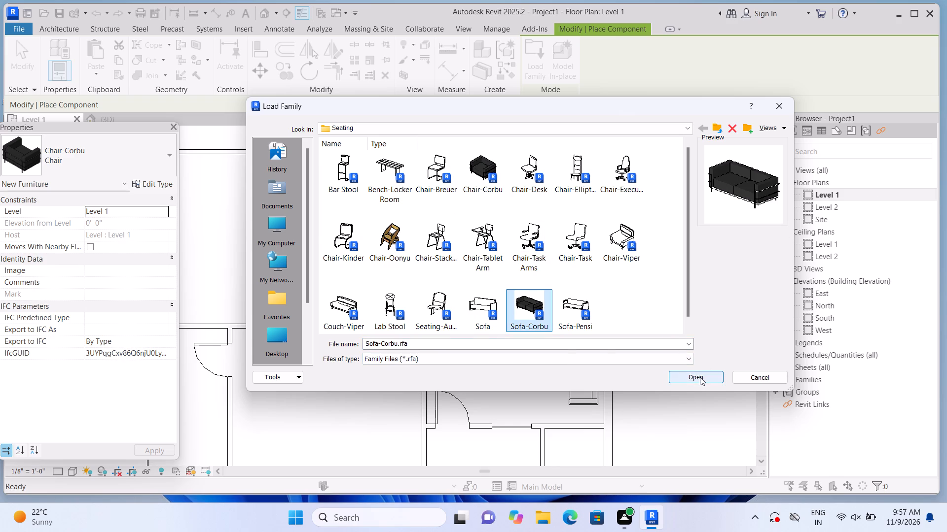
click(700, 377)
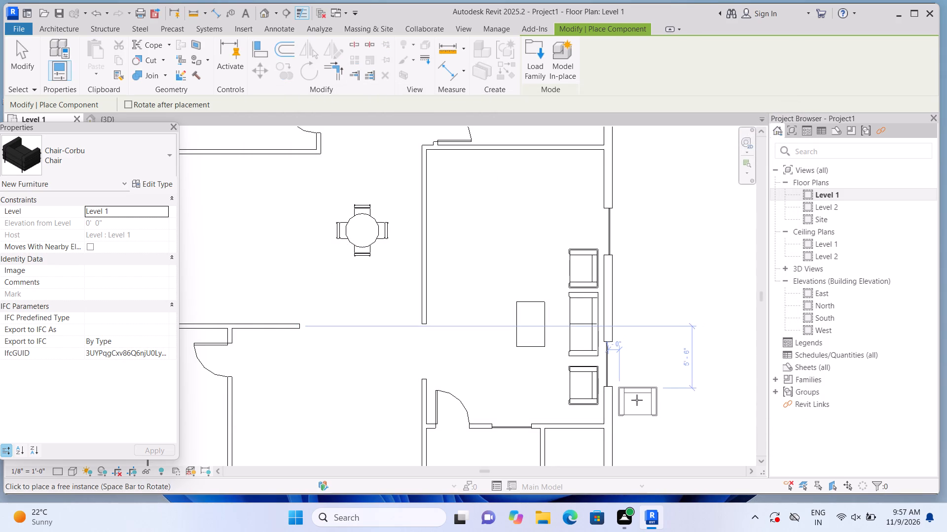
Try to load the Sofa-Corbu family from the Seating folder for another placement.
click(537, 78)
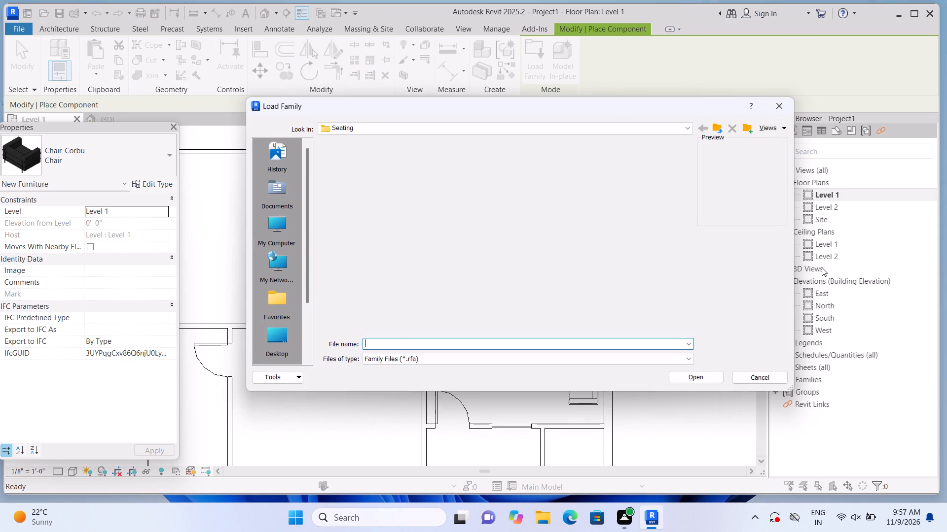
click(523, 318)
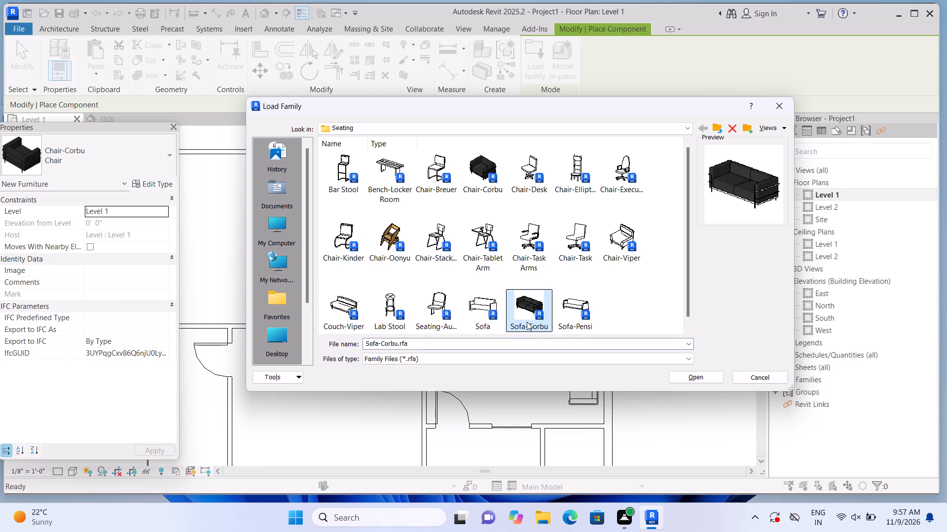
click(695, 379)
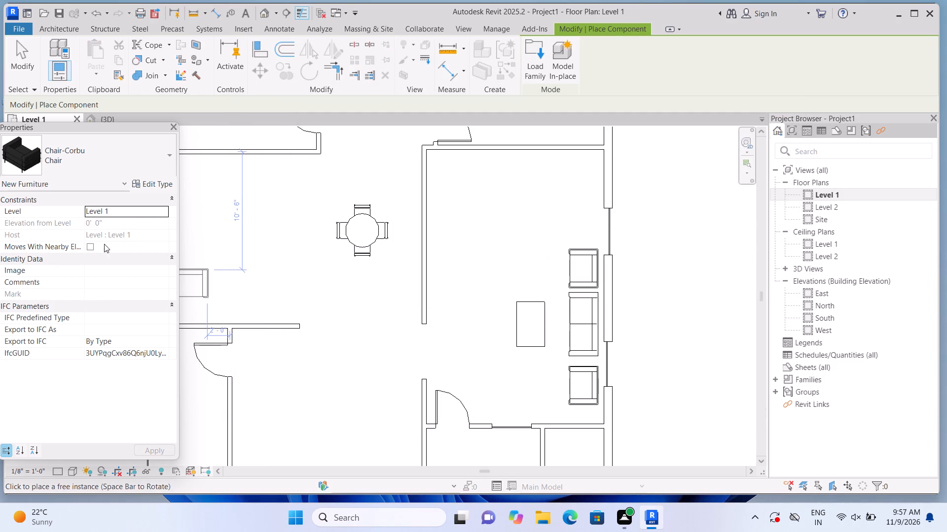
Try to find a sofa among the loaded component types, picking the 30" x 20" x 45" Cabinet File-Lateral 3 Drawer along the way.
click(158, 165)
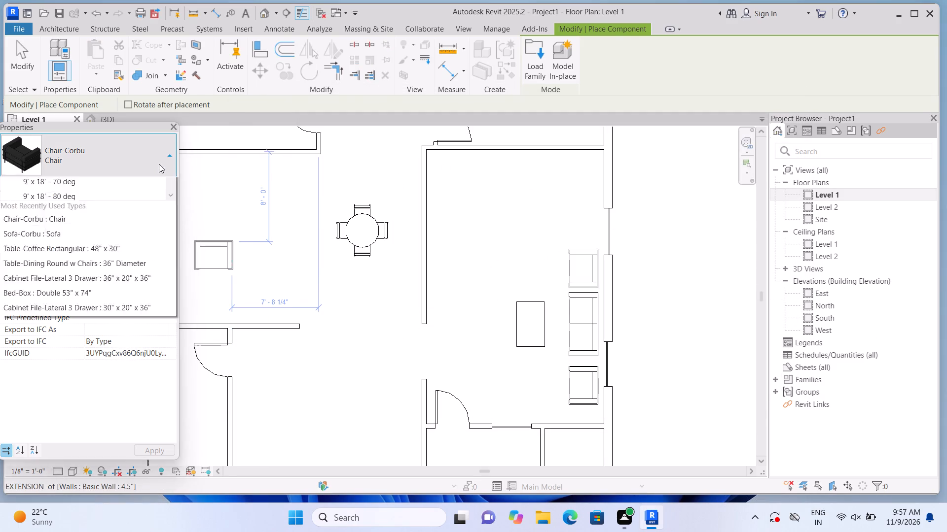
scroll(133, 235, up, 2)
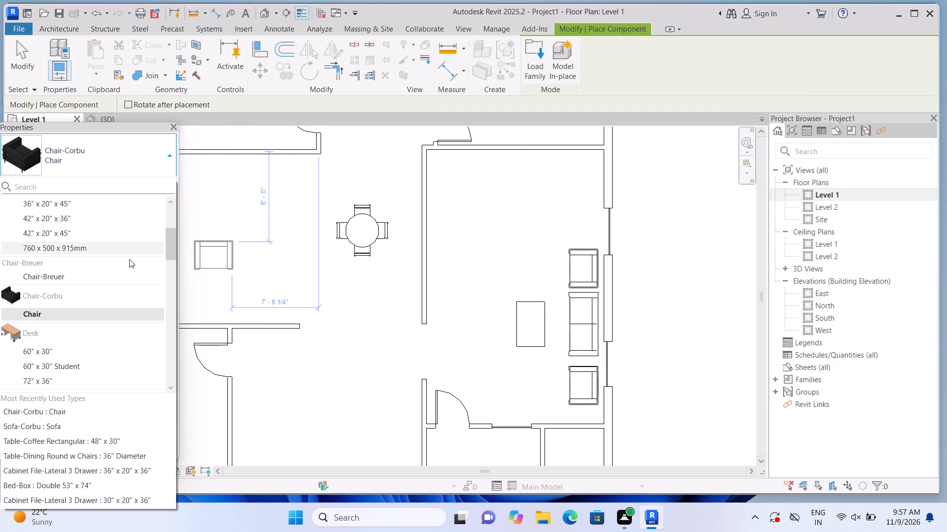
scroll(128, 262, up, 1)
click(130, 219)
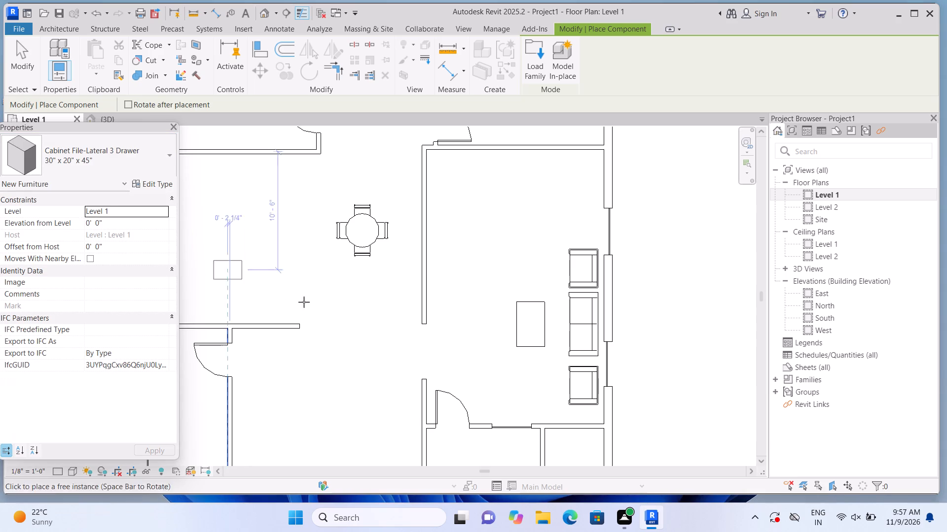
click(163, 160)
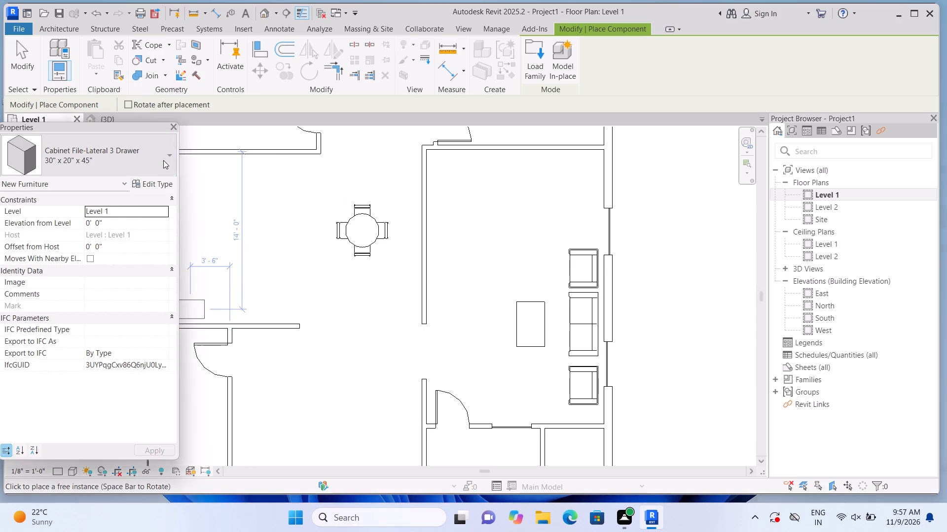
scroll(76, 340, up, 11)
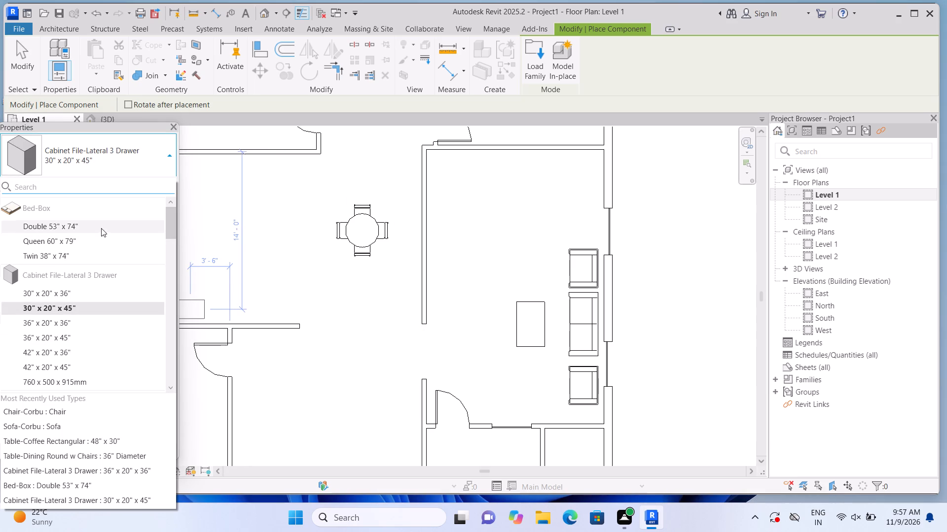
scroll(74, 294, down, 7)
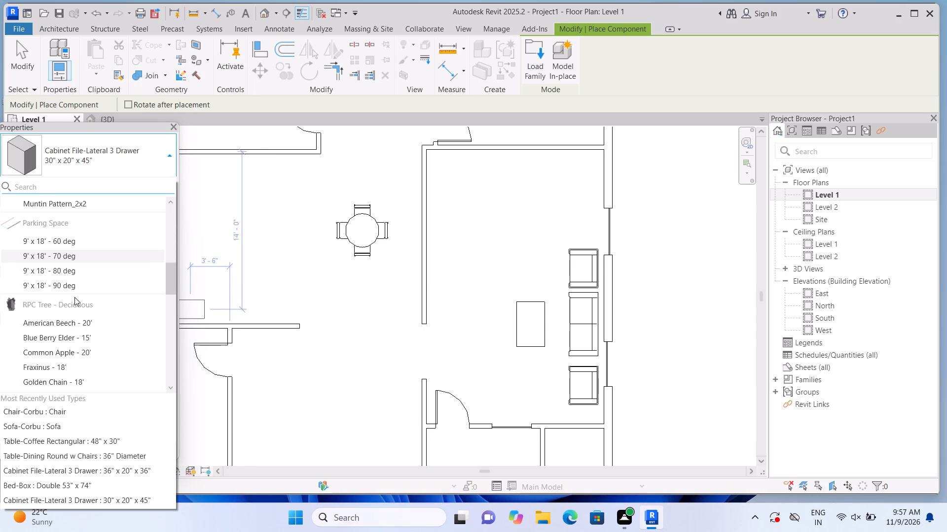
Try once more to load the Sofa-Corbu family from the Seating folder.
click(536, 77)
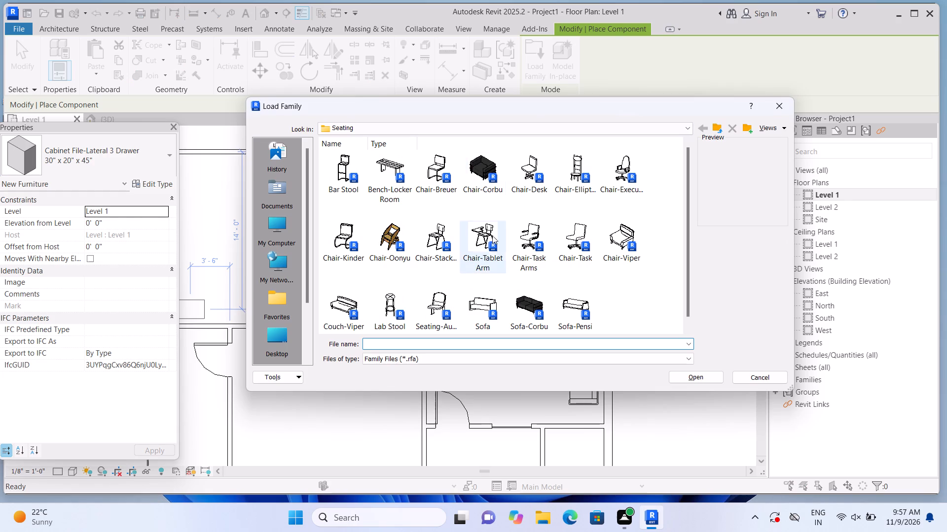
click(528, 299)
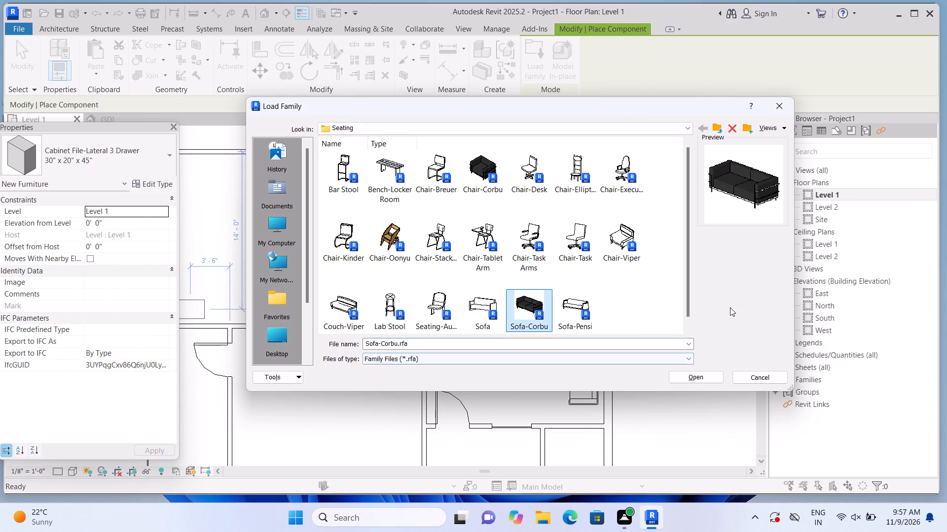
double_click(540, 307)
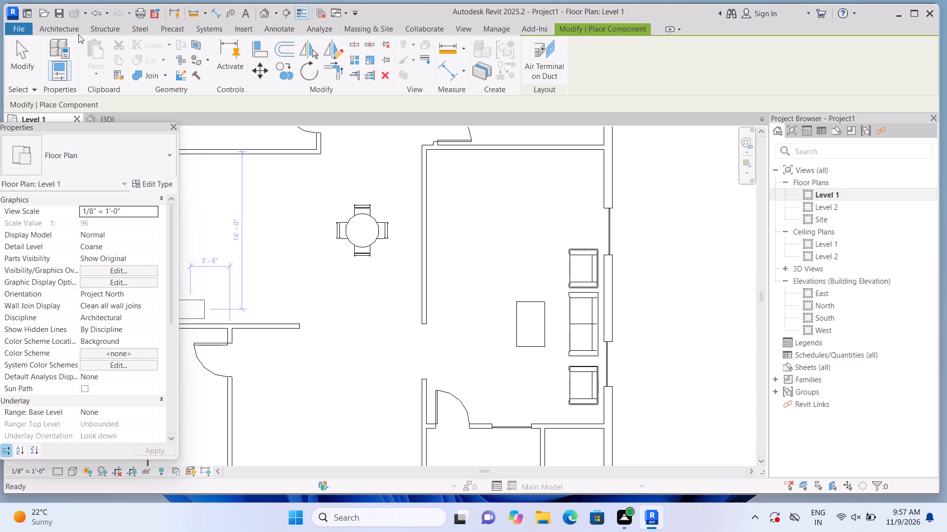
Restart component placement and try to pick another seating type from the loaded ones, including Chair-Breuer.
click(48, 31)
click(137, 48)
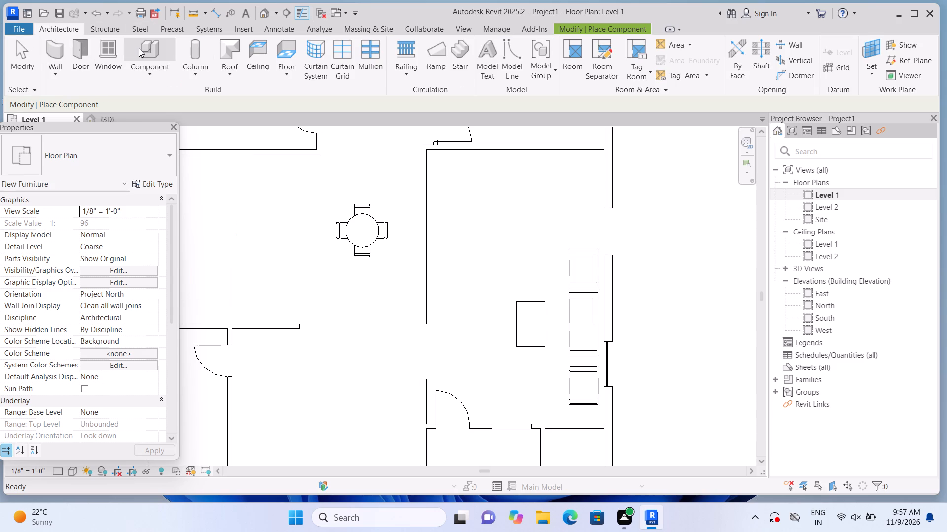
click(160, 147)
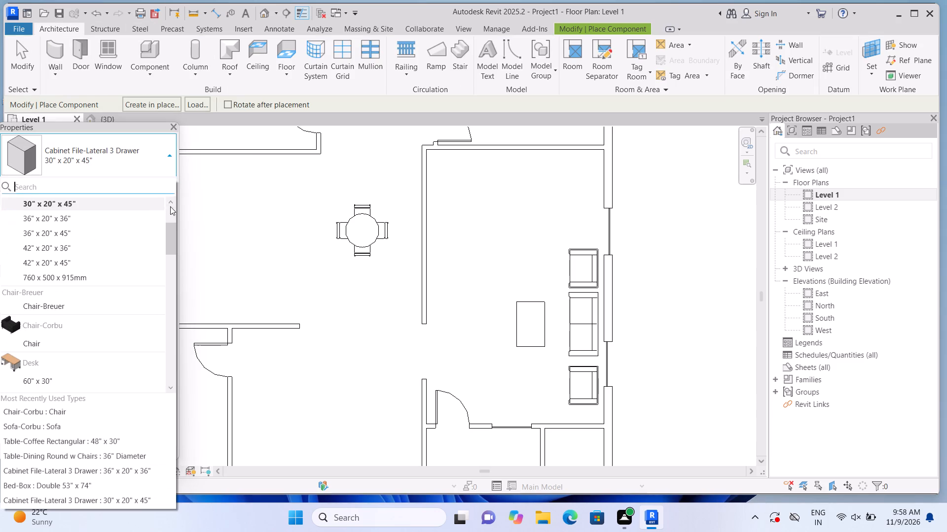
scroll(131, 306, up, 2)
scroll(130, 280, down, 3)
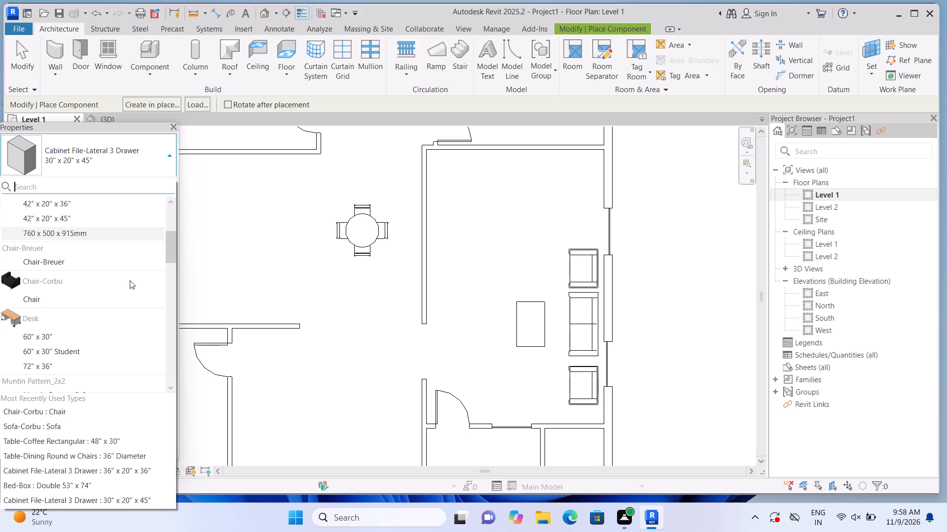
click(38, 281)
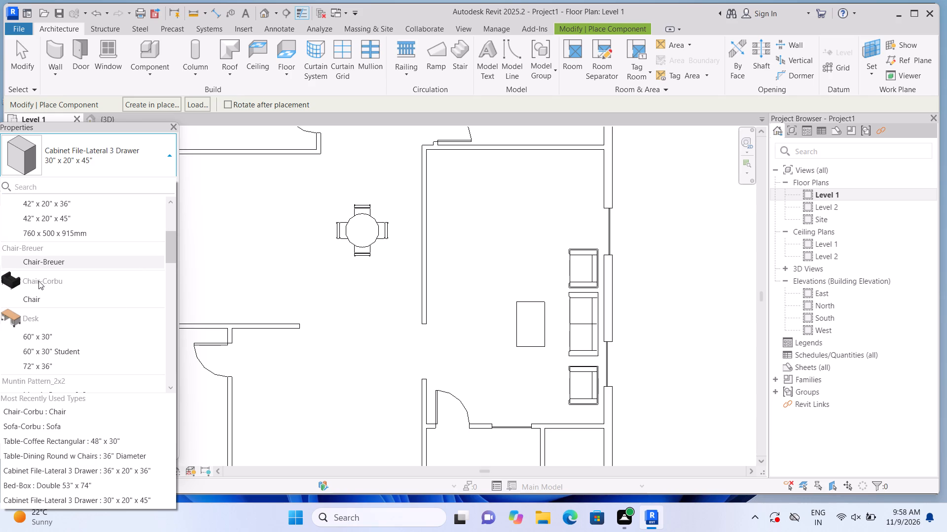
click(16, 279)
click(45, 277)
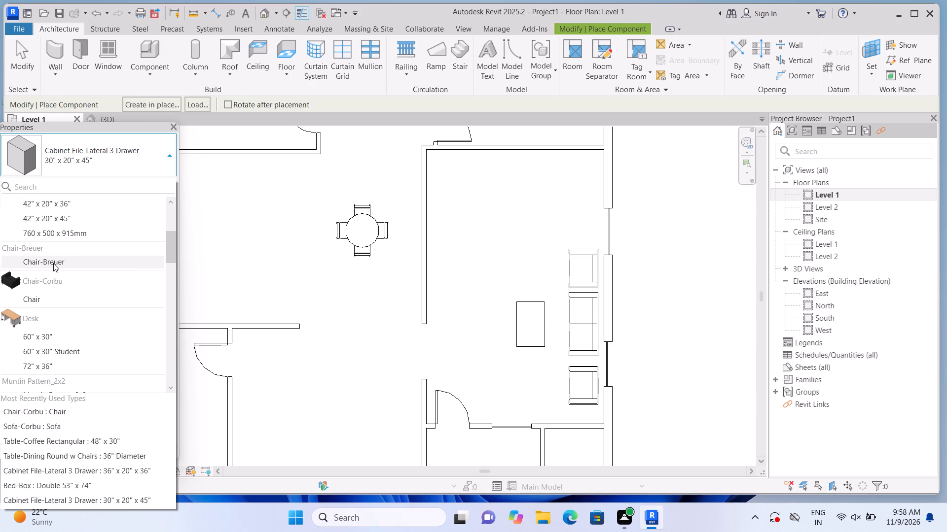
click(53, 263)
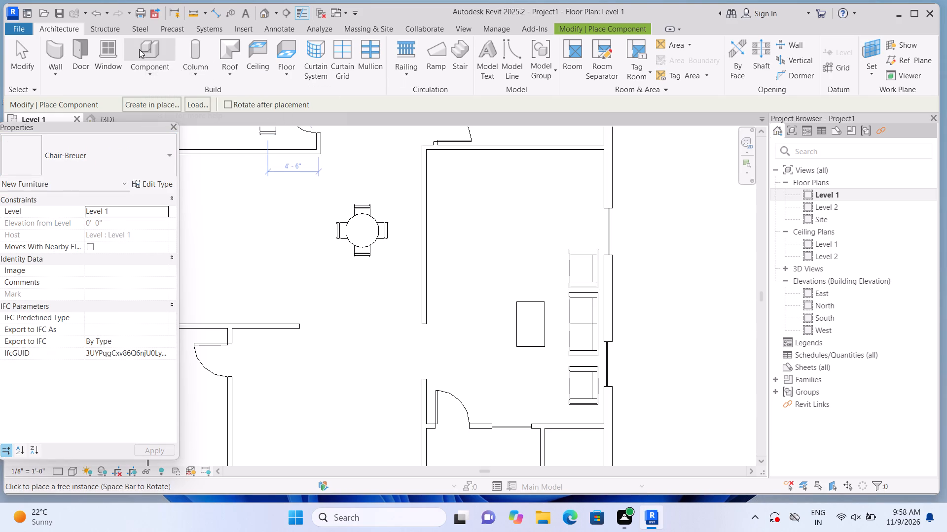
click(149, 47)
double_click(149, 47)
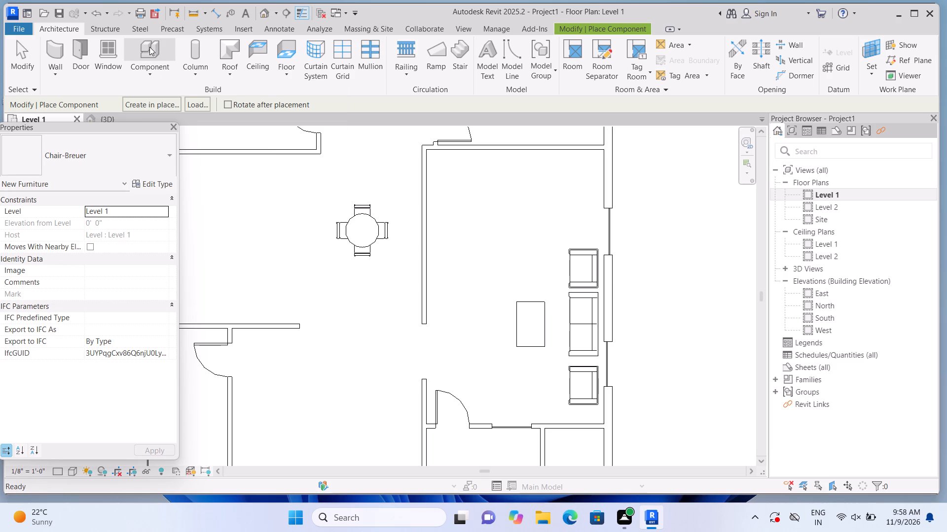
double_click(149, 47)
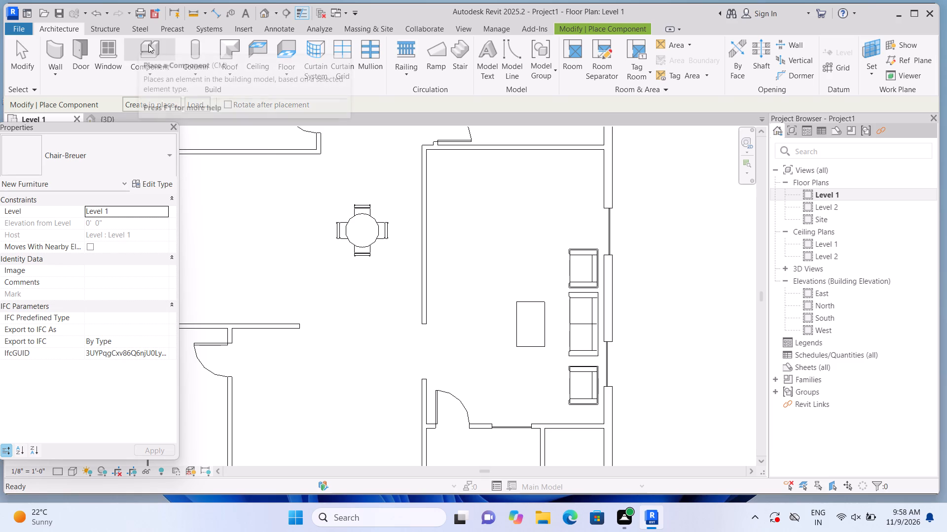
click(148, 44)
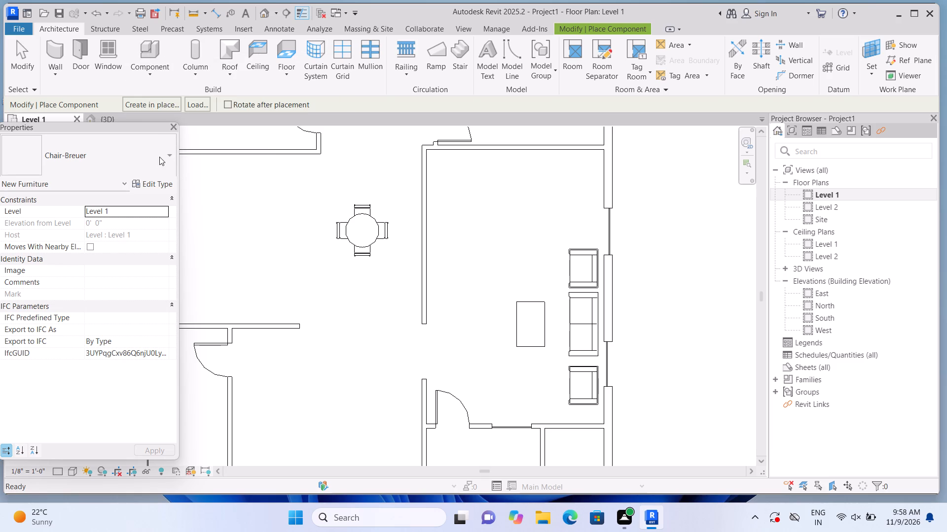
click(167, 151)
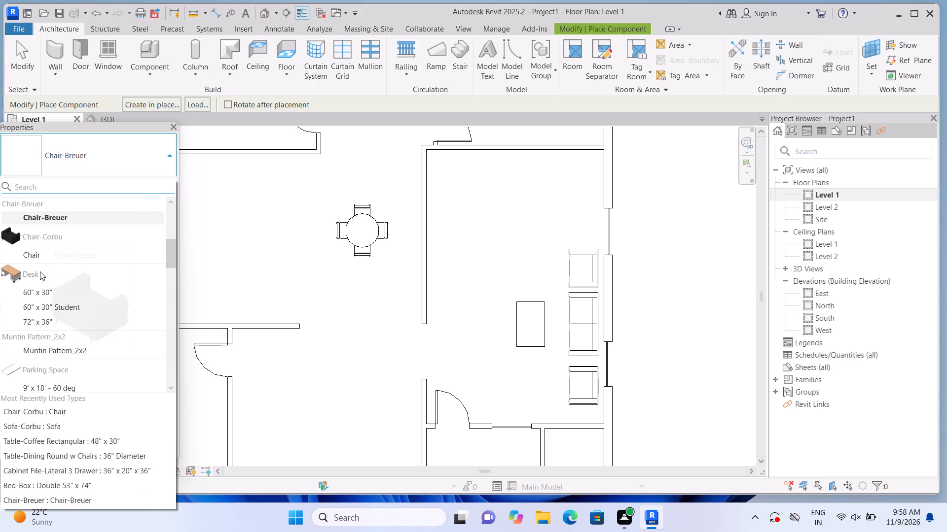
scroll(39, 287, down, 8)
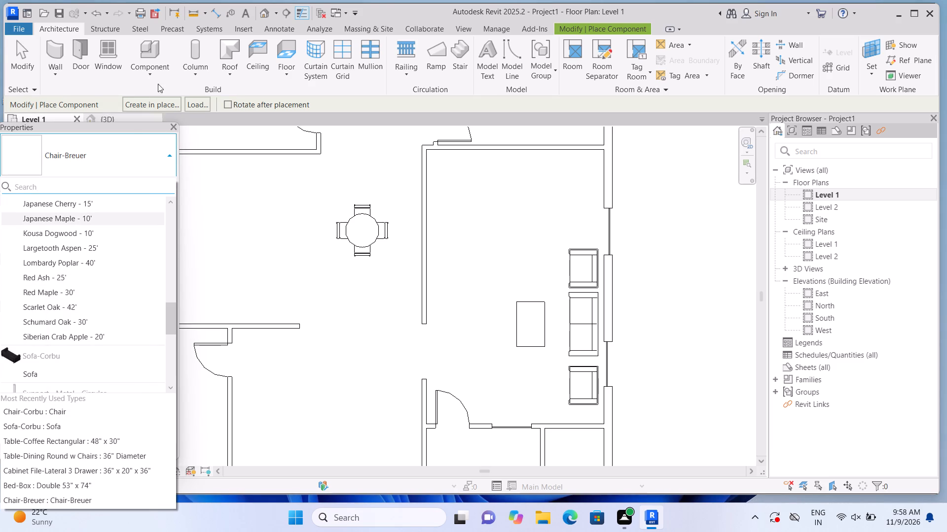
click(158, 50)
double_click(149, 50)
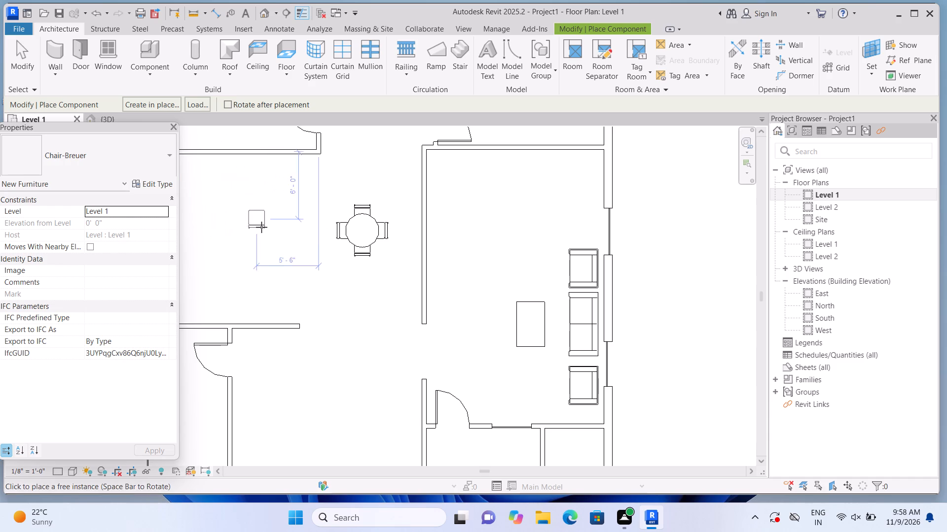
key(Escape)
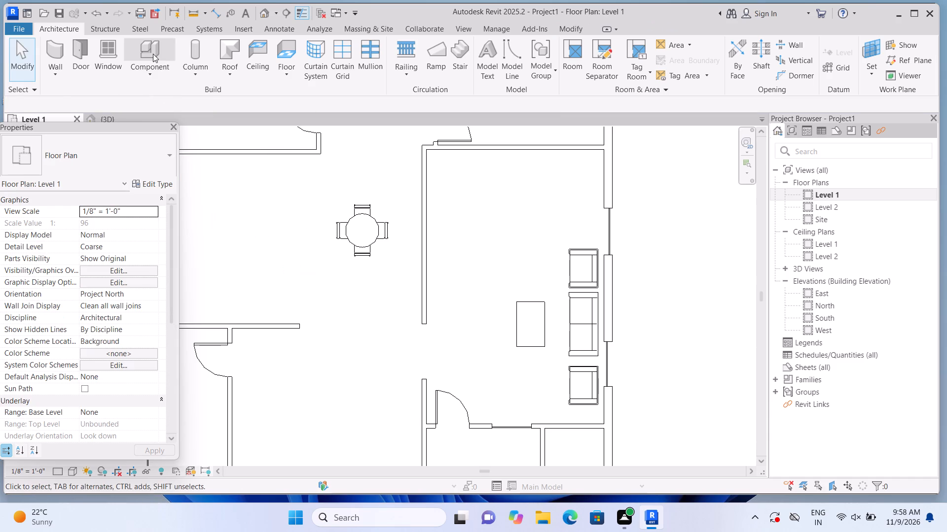
Load the Couch-Viper family and place a north-facing couch along the living room's south partition, centred about 8'-0" east of its west partition.
click(153, 52)
click(537, 67)
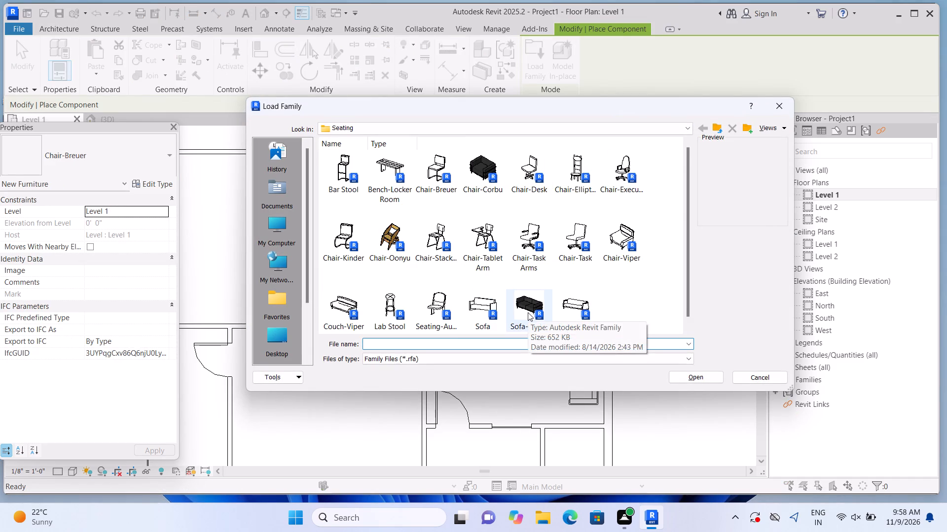
click(350, 299)
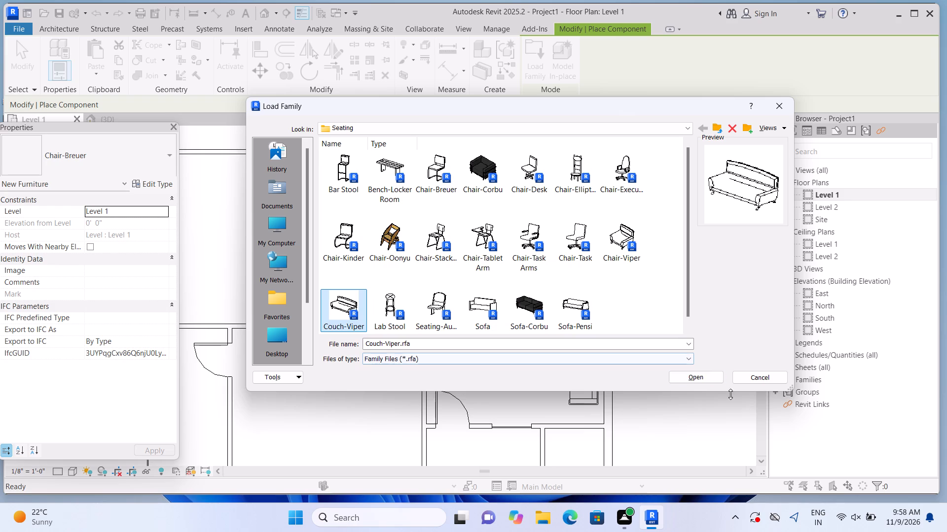
click(707, 377)
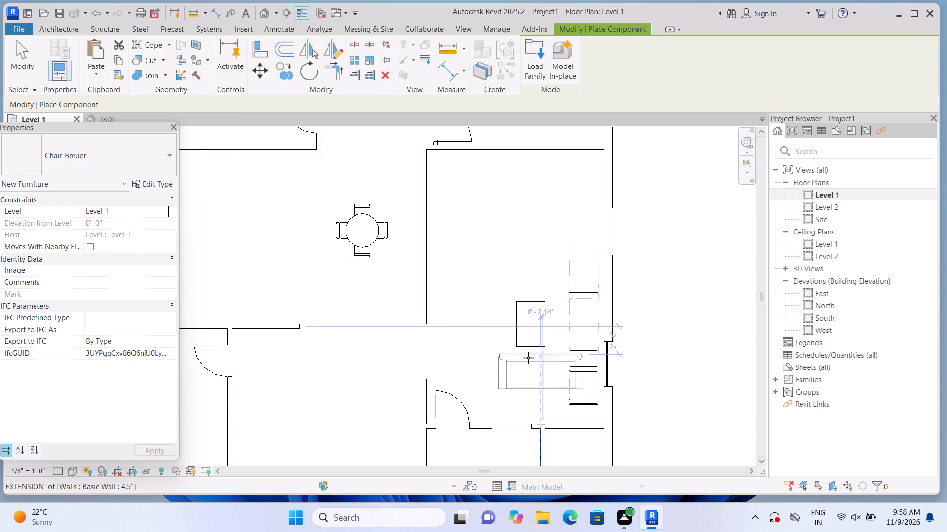
key(space)
key(space)
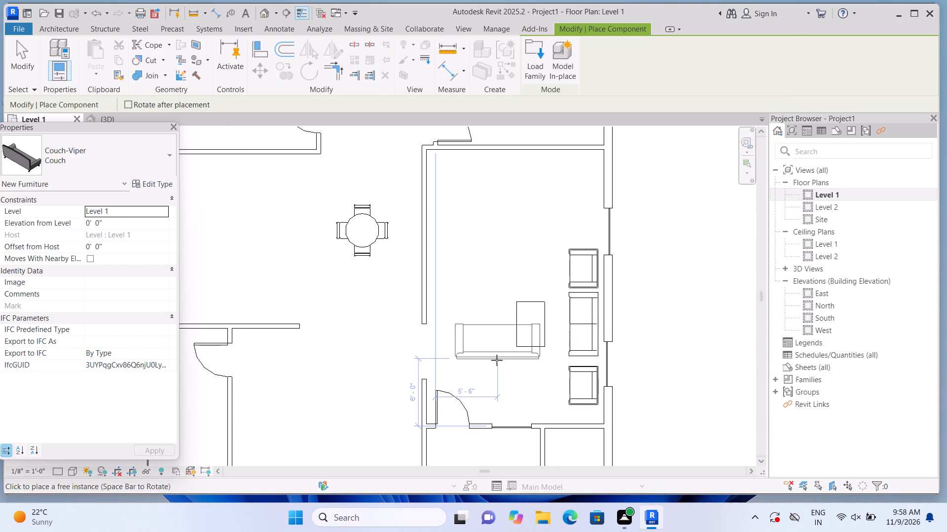
click(517, 417)
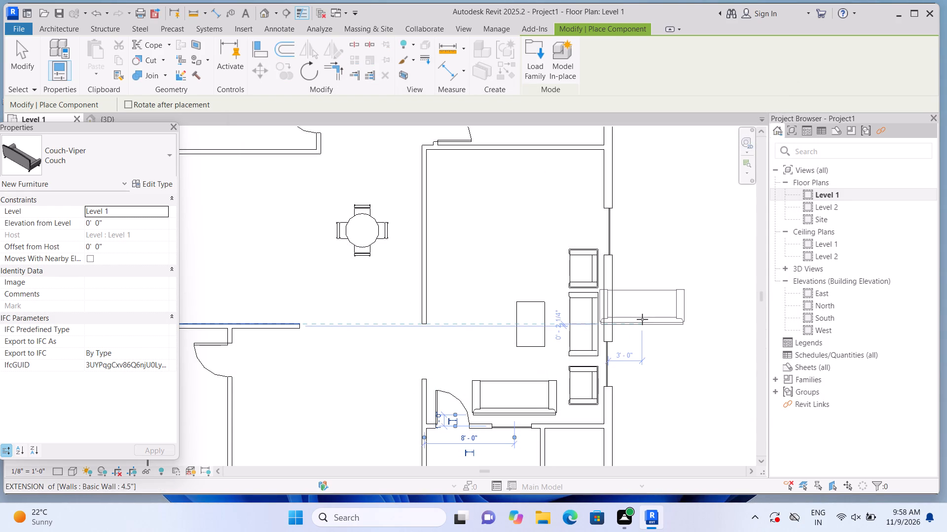
key(Escape)
key(Escape)
Restart component placement and browse the family library's Furniture folder and the Cable Tray Fittings folder for a component to load.
scroll(643, 319, down, 2)
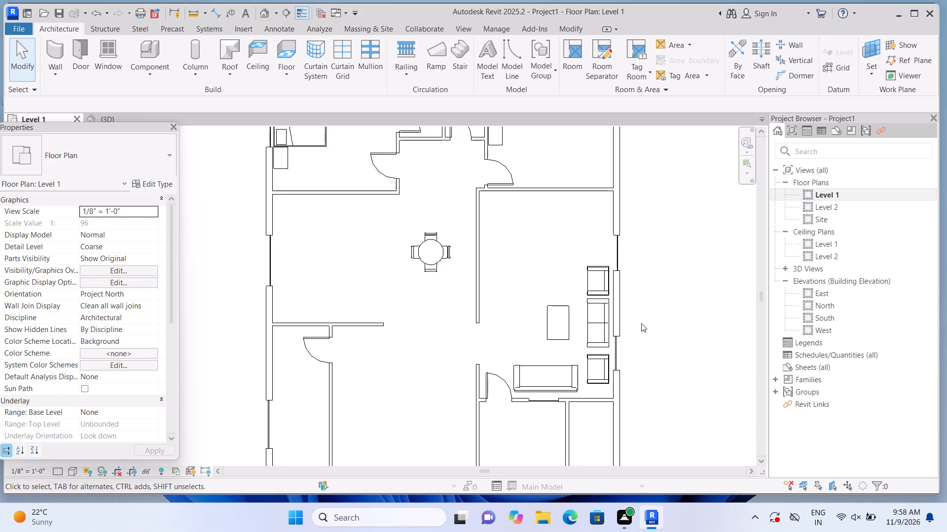
scroll(418, 306, down, 3)
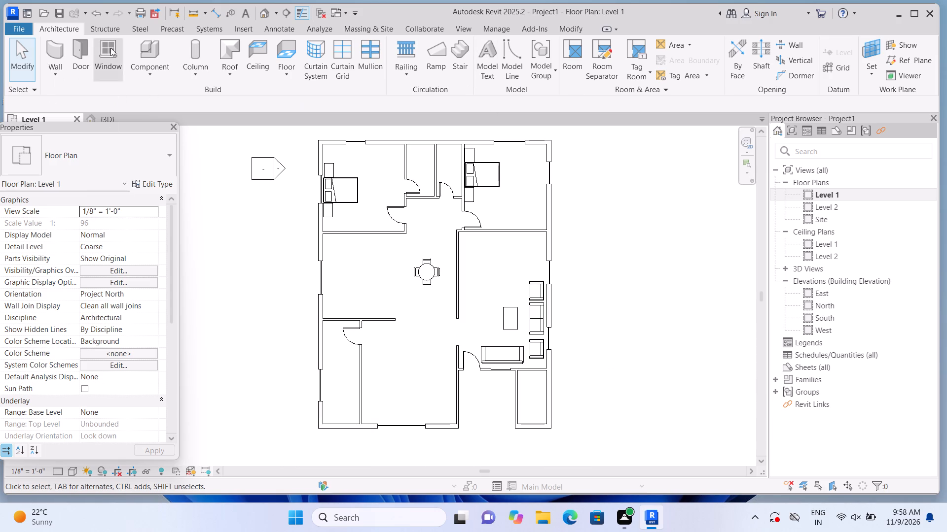
click(155, 48)
click(534, 75)
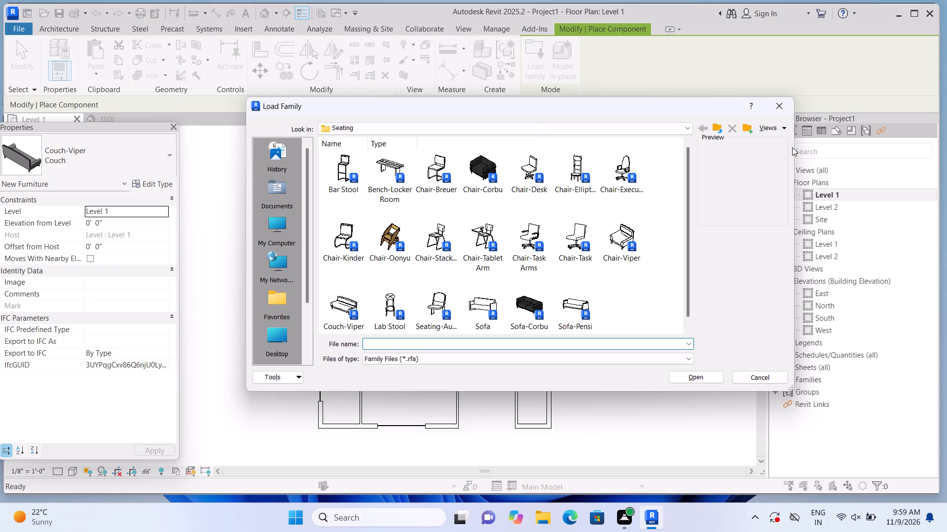
click(714, 128)
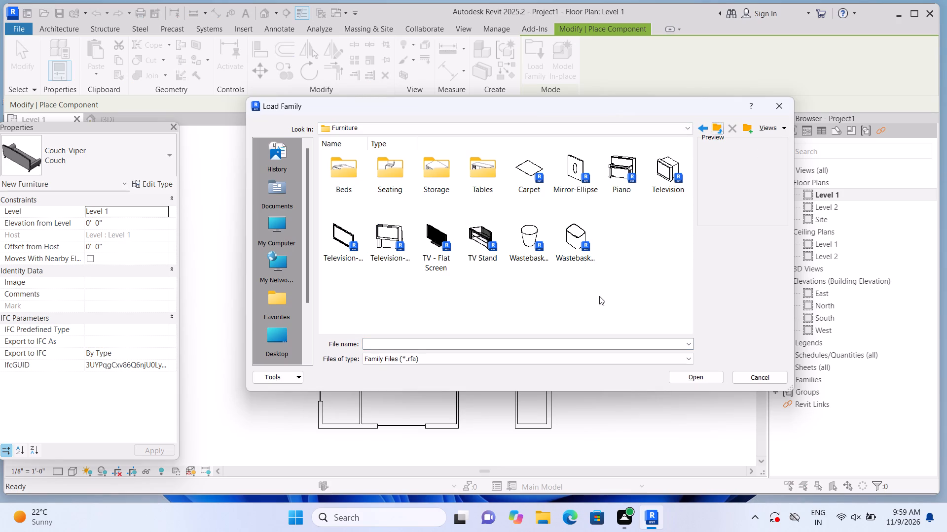
click(719, 128)
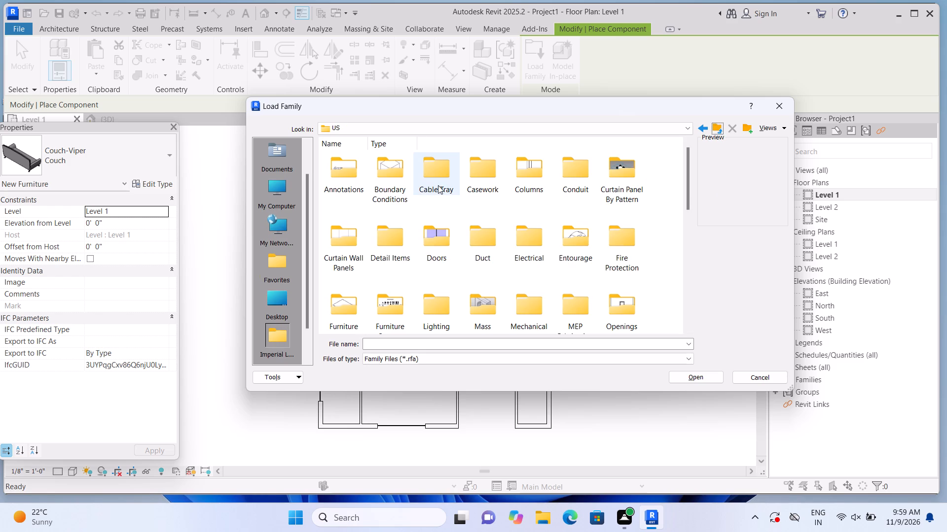
double_click(438, 185)
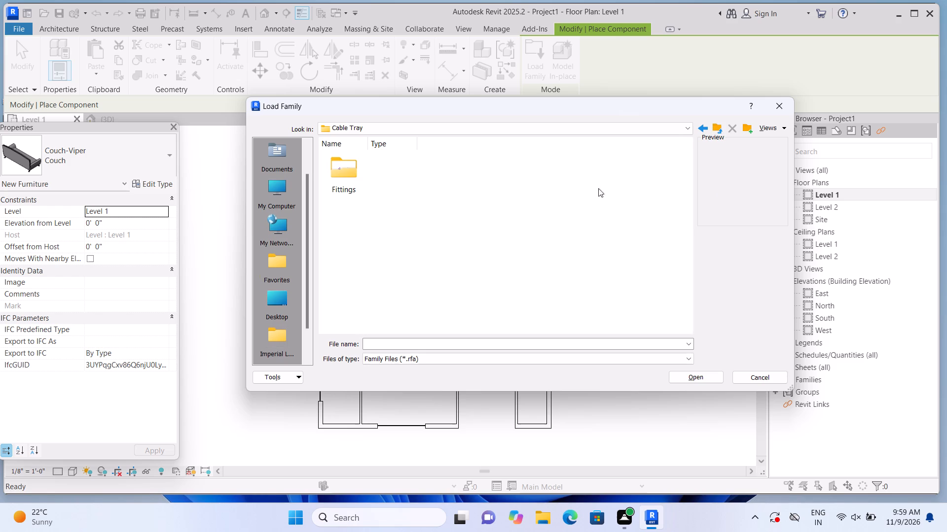
double_click(358, 167)
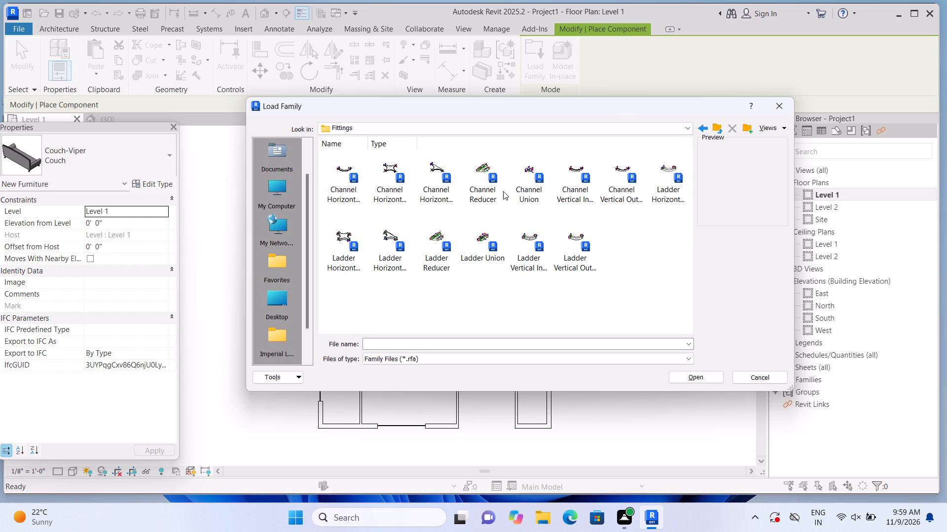
double_click(713, 131)
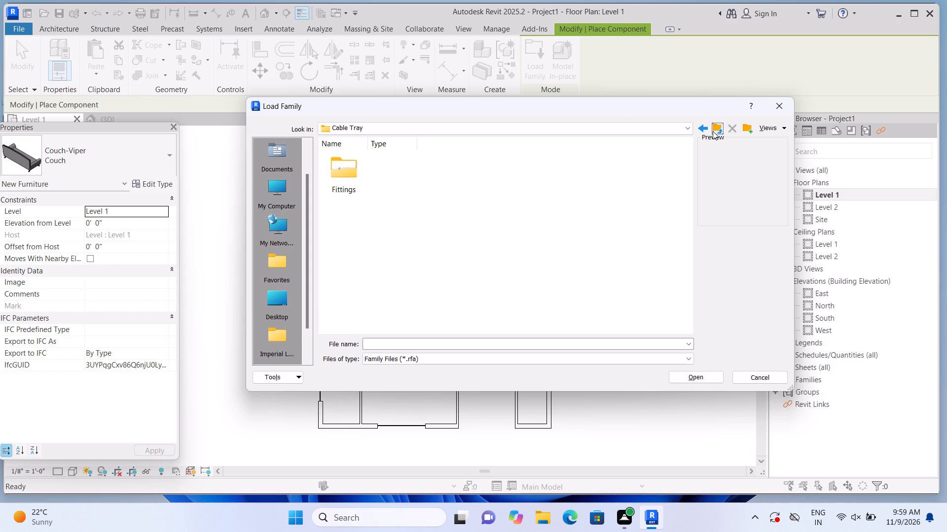
click(713, 131)
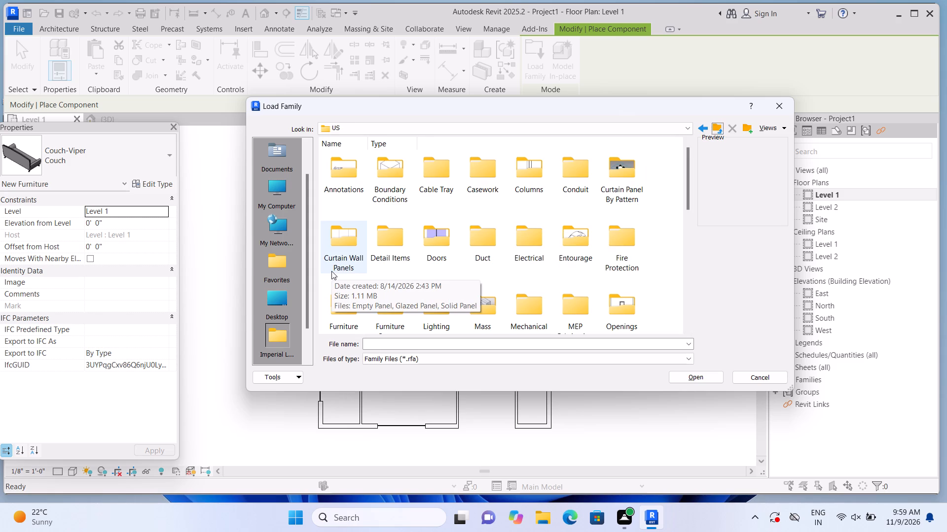
Check the Lighting folder's Architectural External families and the Electrical folder in the US family library.
scroll(391, 261, down, 1)
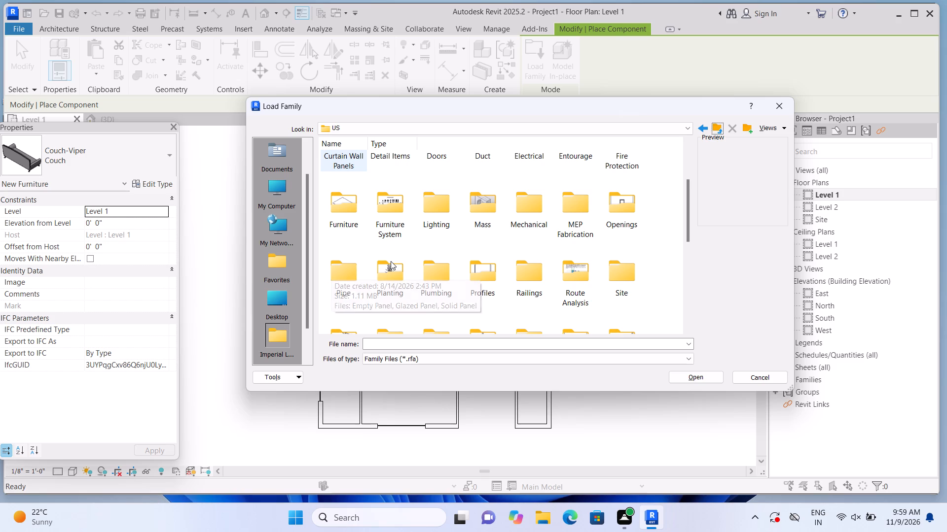
scroll(419, 257, up, 1)
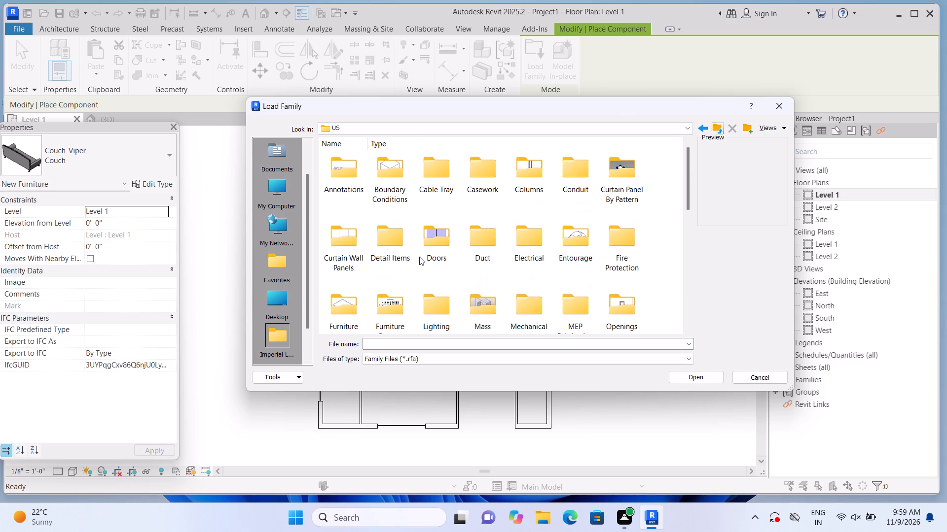
scroll(419, 257, down, 1)
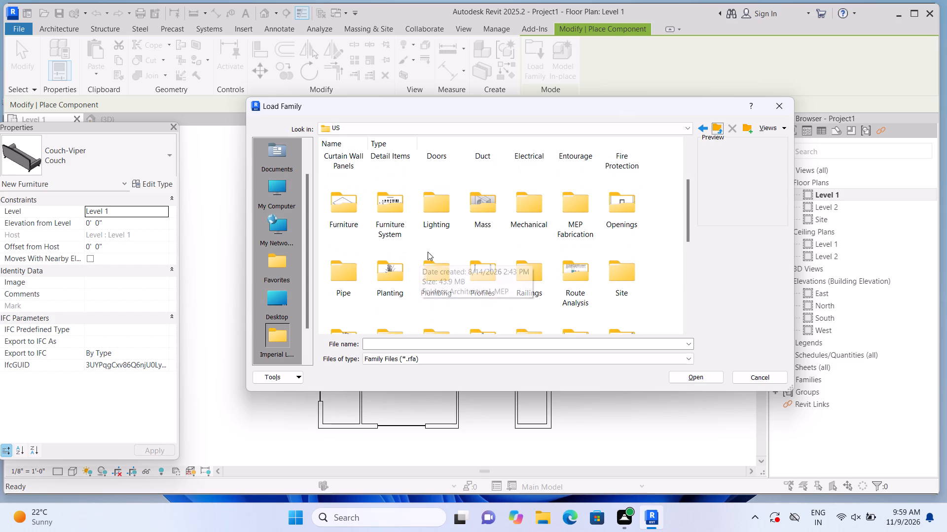
triple_click(447, 198)
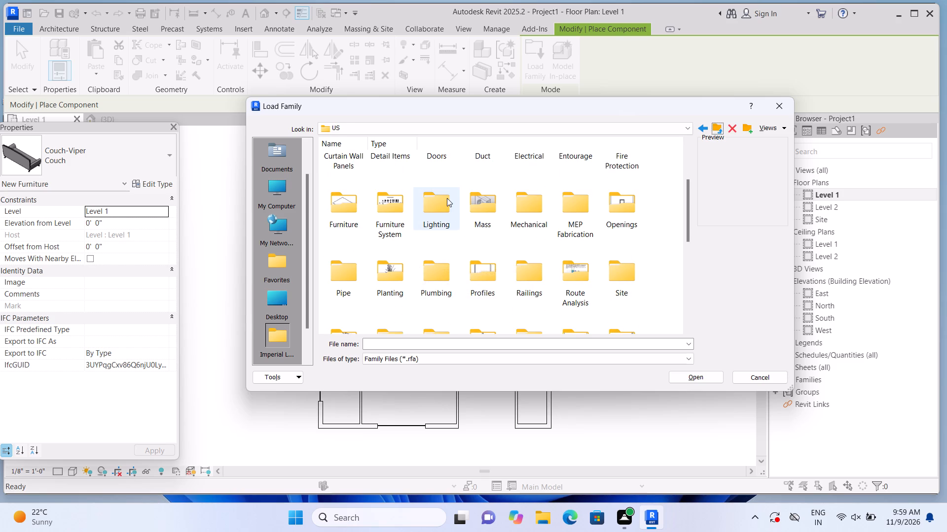
triple_click(348, 168)
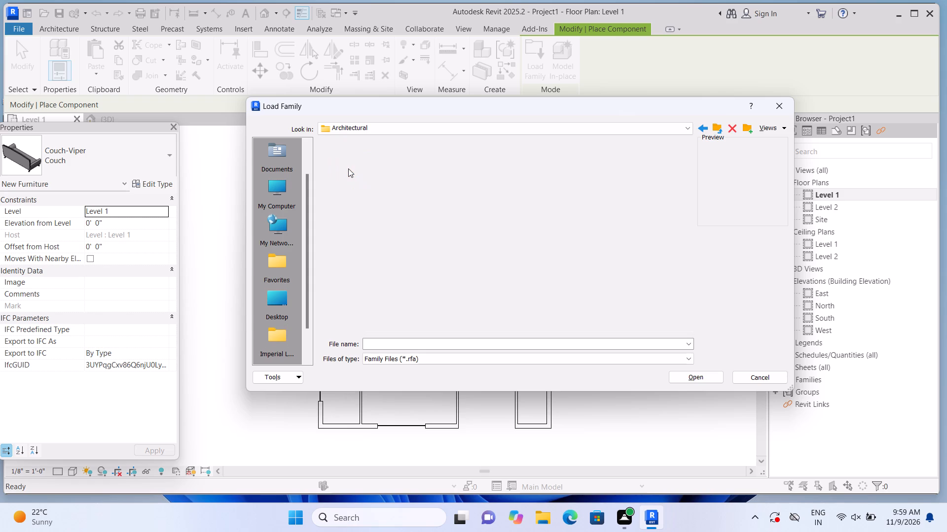
double_click(348, 168)
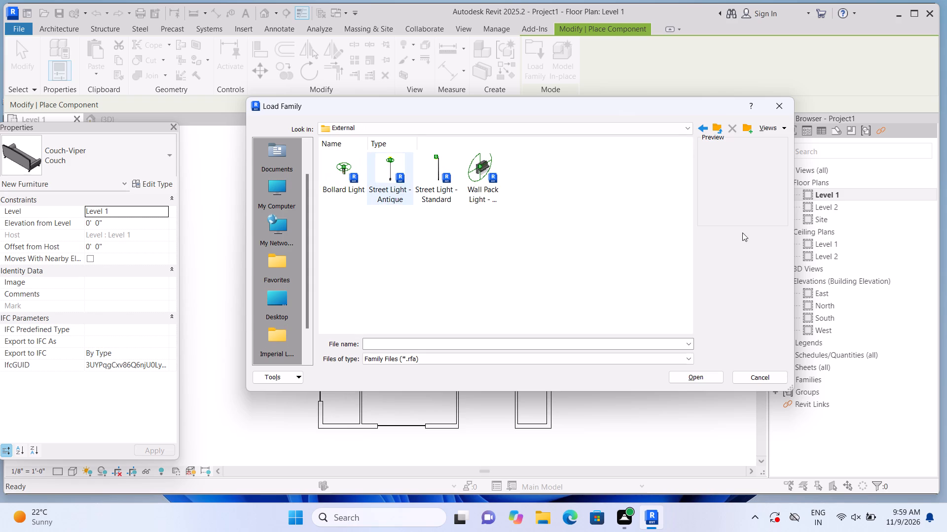
click(722, 128)
click(722, 128)
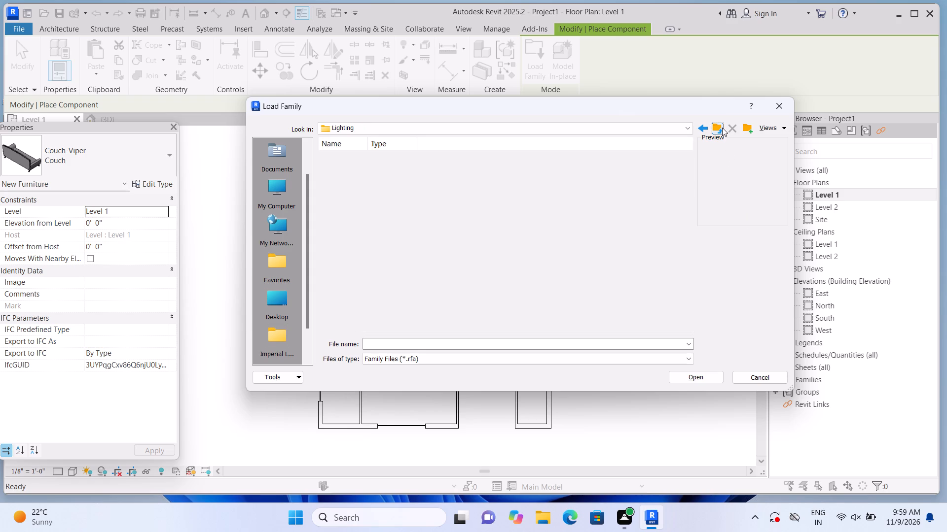
click(722, 128)
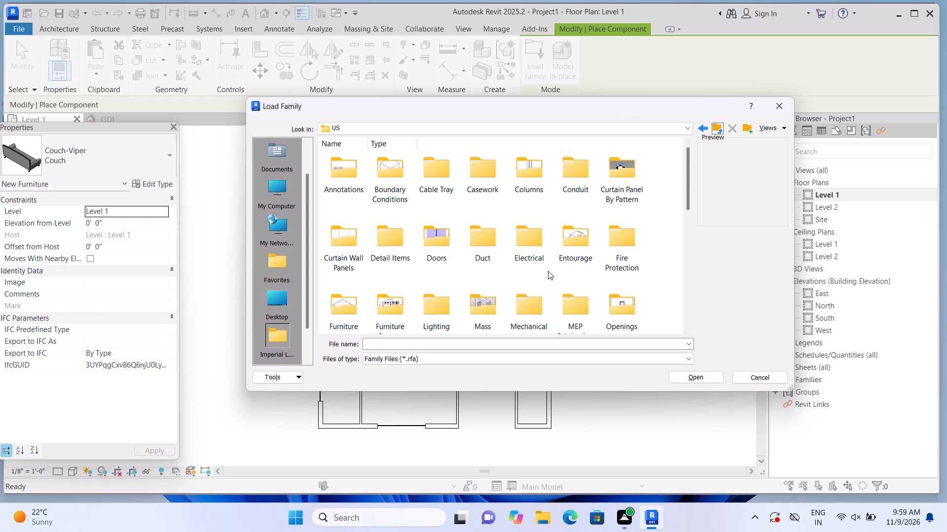
triple_click(531, 249)
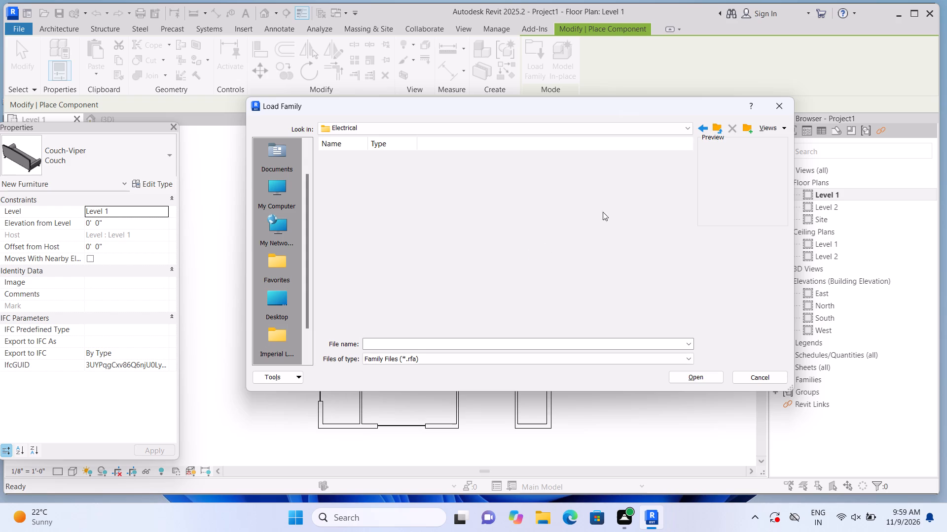
double_click(720, 131)
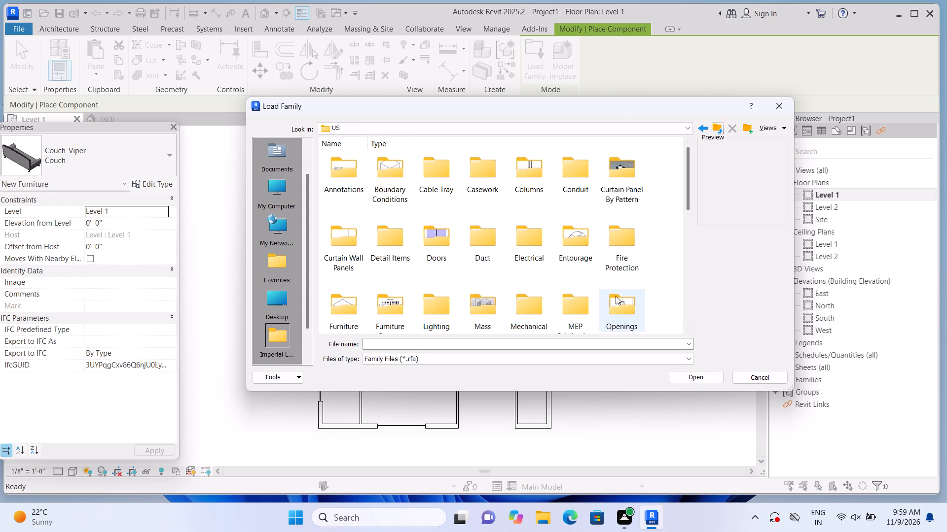
Look through the Profiles folder and the remaining US library folders, and leave component placement without loading a family.
scroll(614, 295, down, 1)
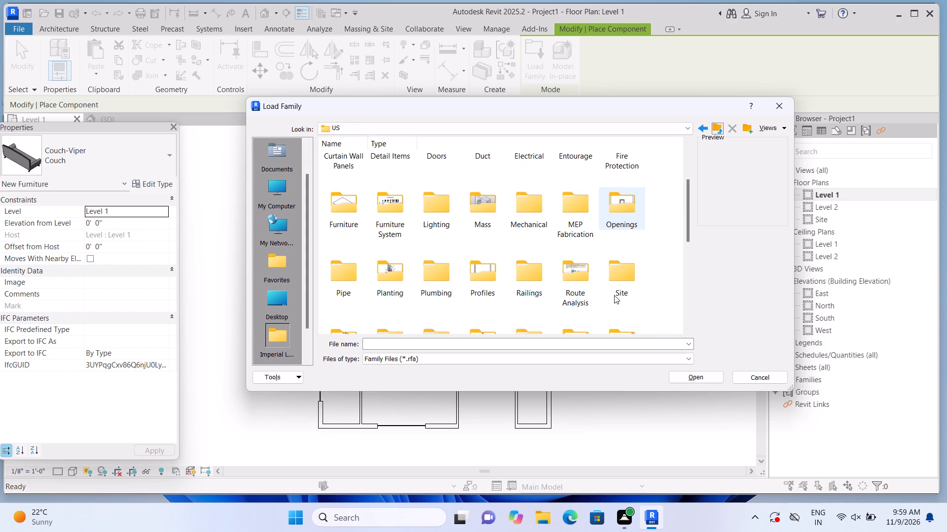
triple_click(492, 275)
click(492, 275)
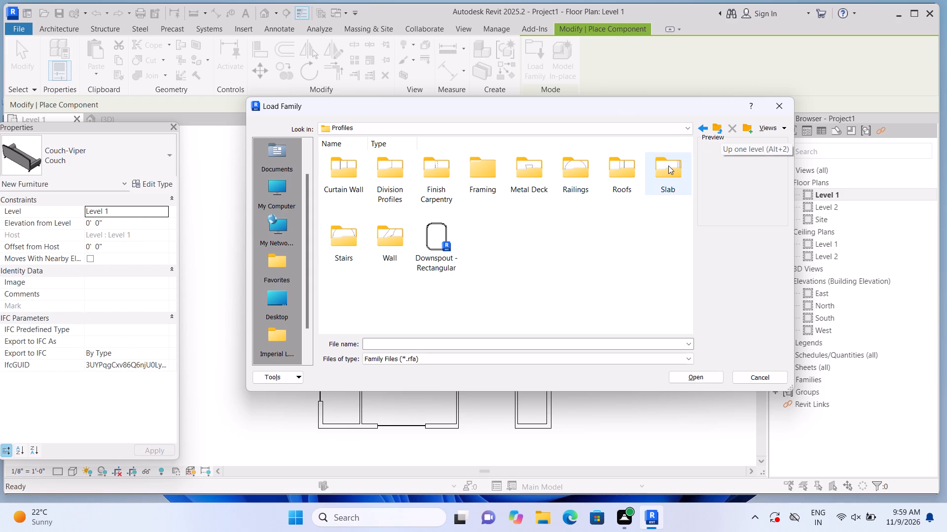
click(719, 129)
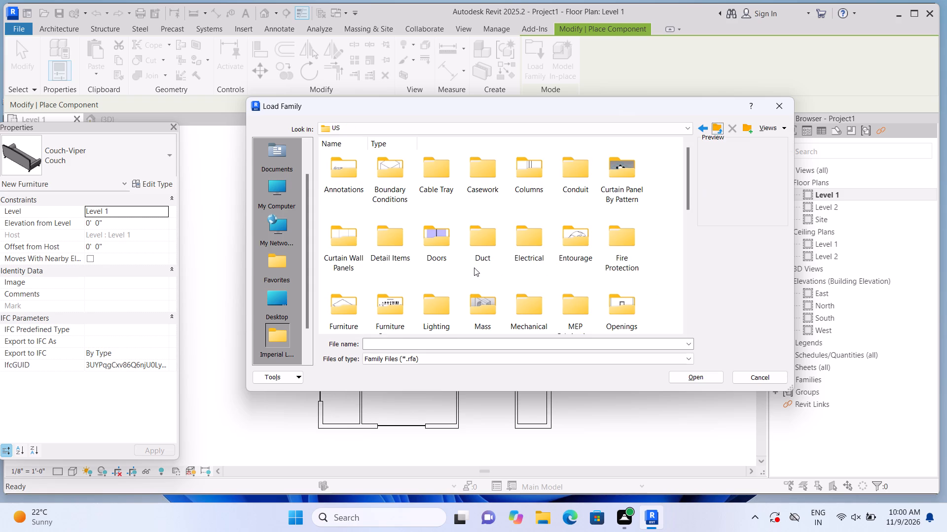
scroll(474, 267, down, 2)
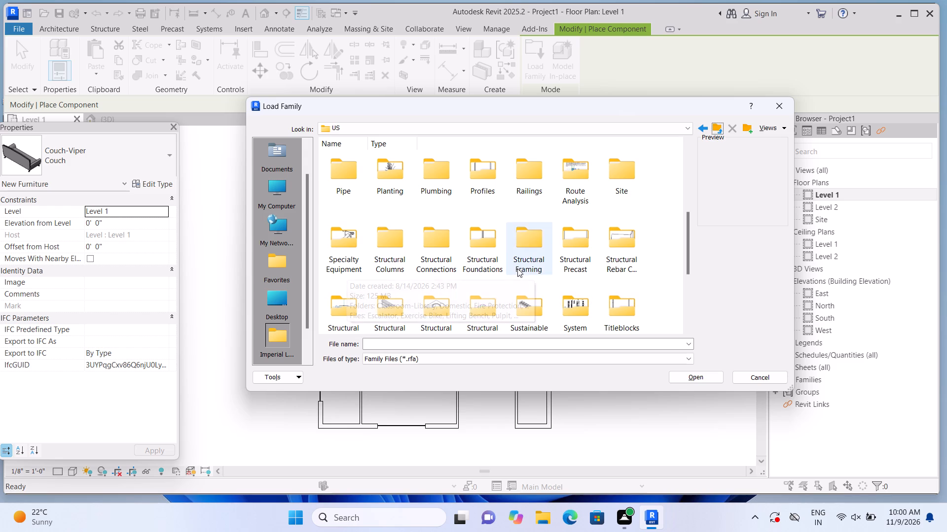
scroll(634, 304, down, 2)
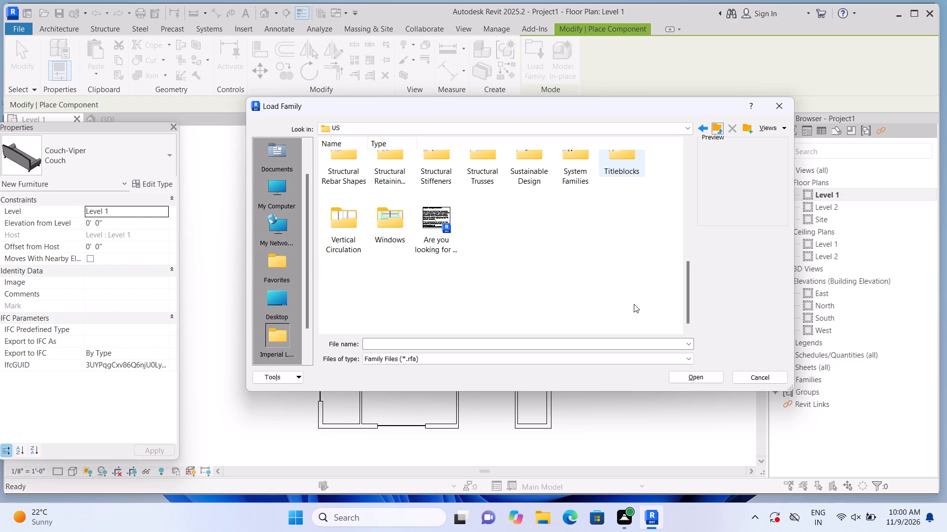
scroll(634, 304, up, 7)
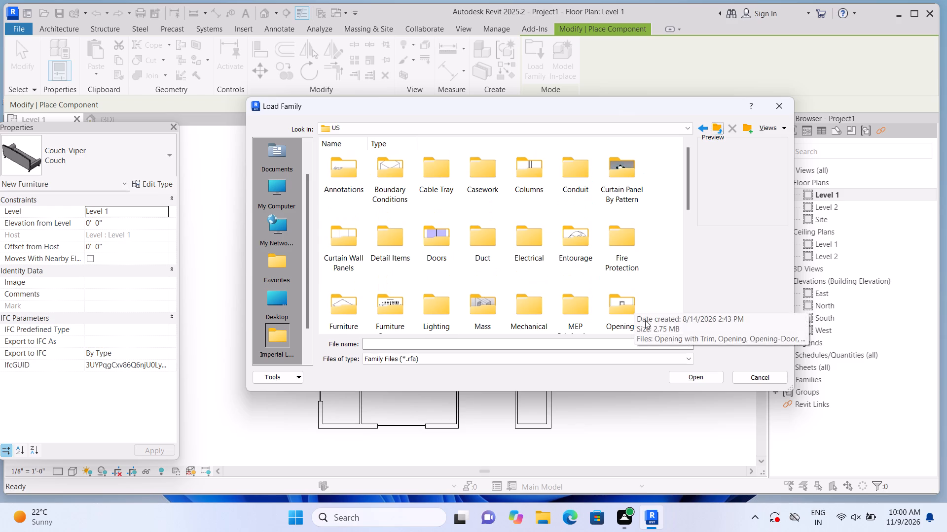
double_click(782, 112)
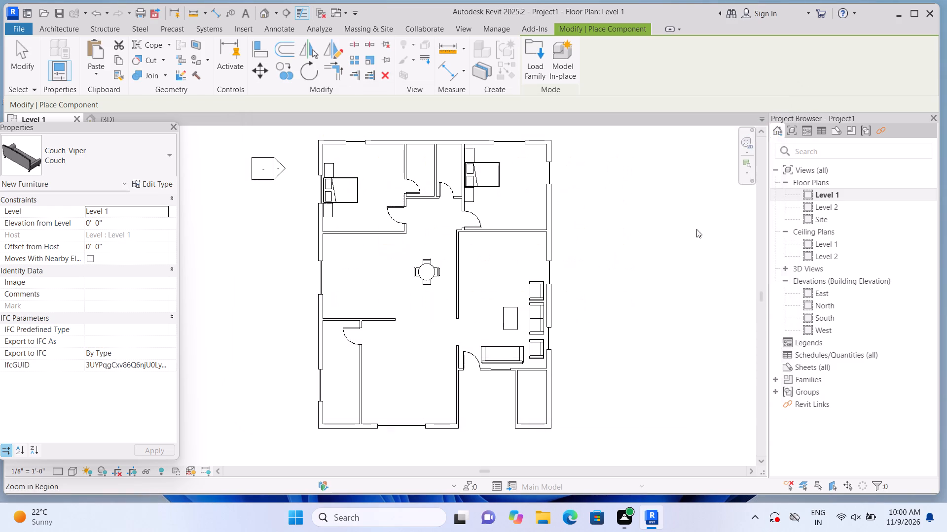
middle_drag(620, 297, 719, 298)
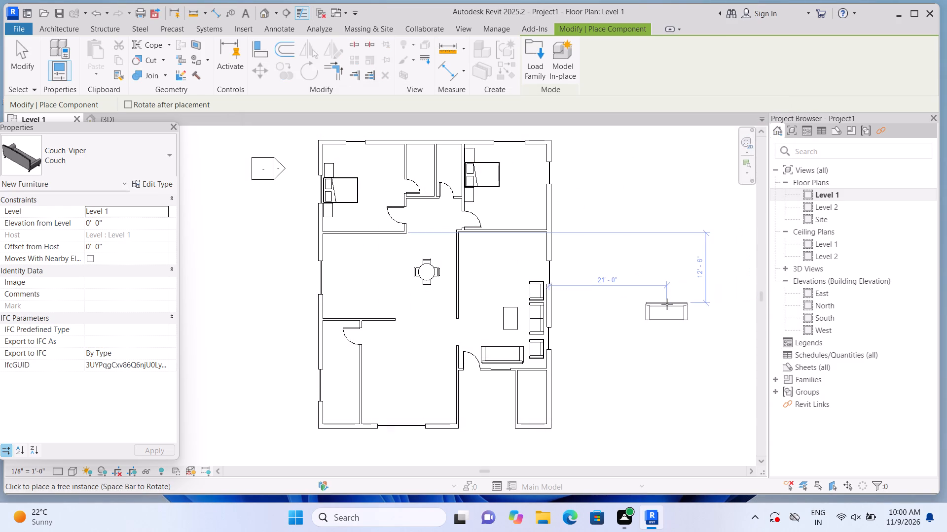
key(Escape)
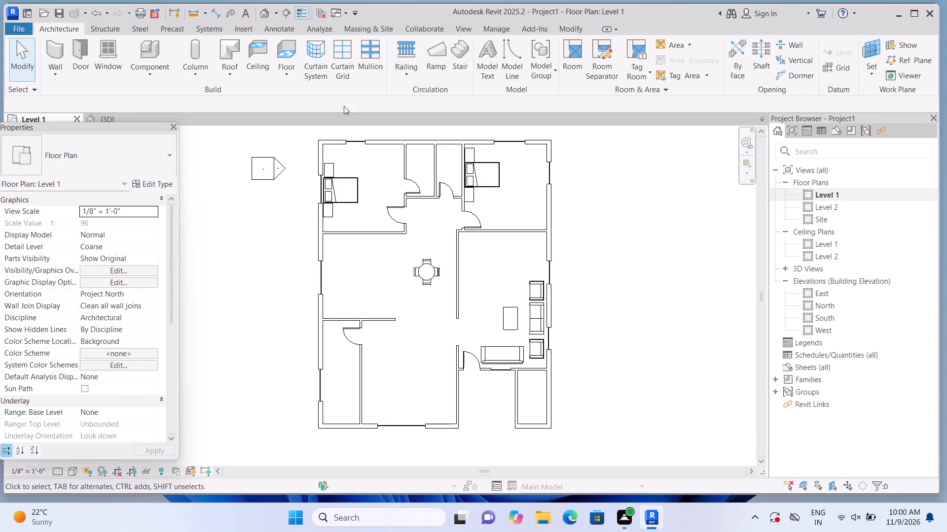
Start an in-place model in the Generic Models category, keeping the default name.
click(151, 77)
click(172, 122)
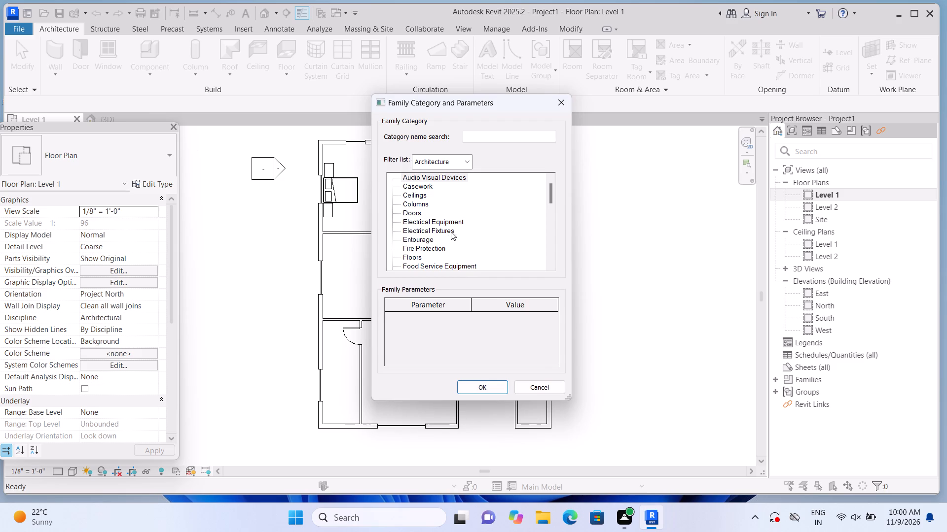
scroll(451, 232, down, 5)
click(440, 247)
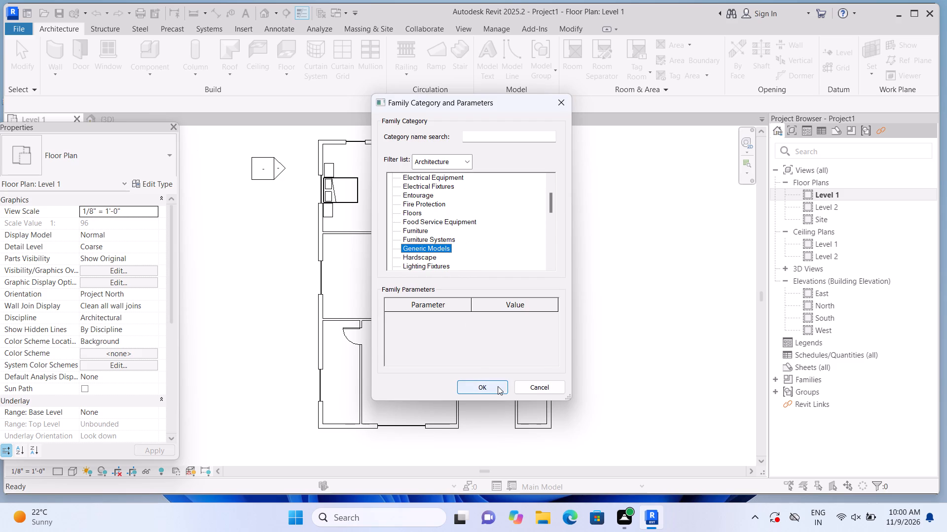
click(498, 386)
click(486, 276)
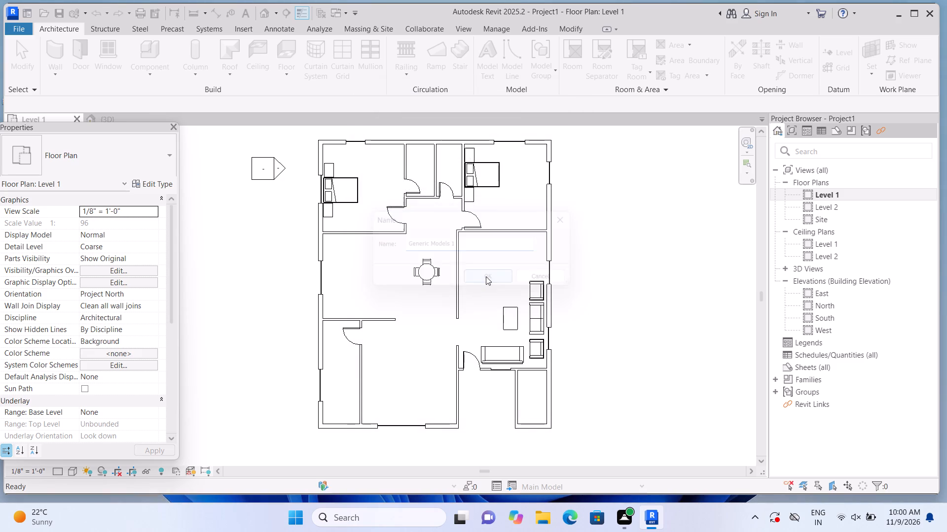
Start an extrusion in the in-place generic model.
click(112, 75)
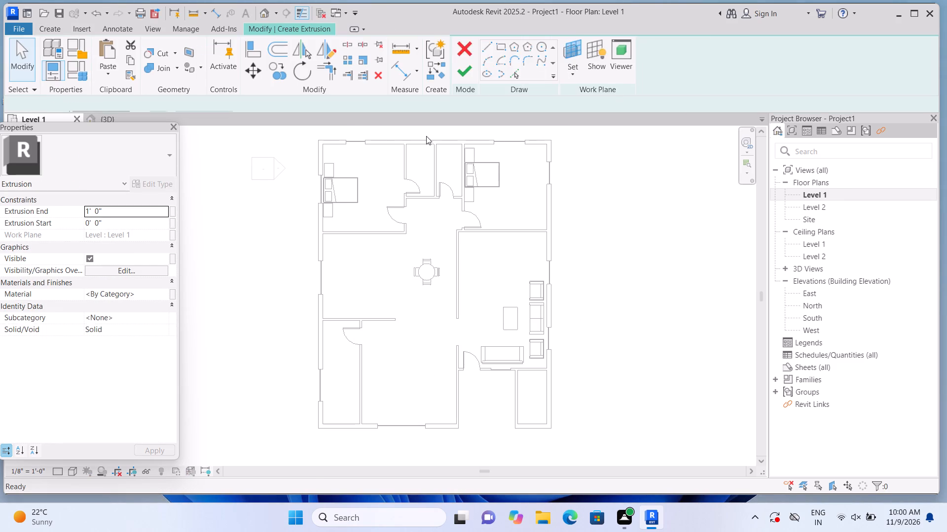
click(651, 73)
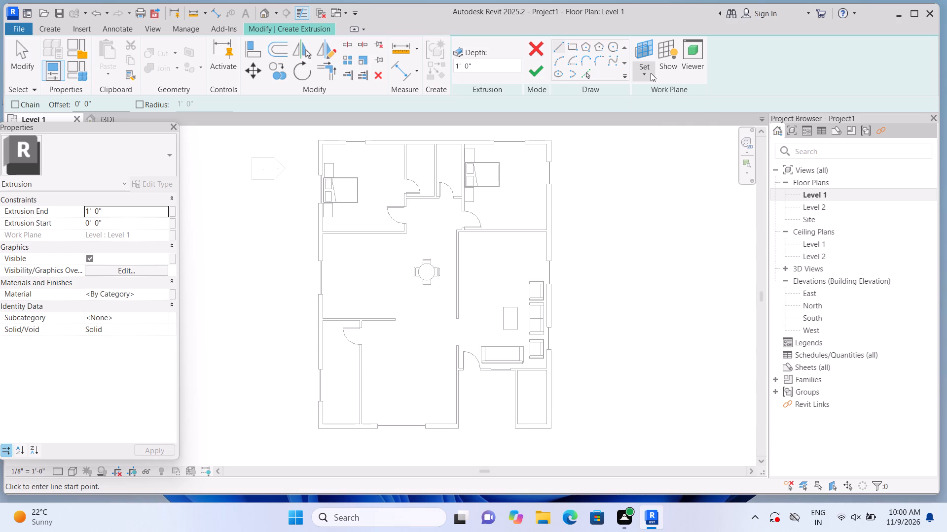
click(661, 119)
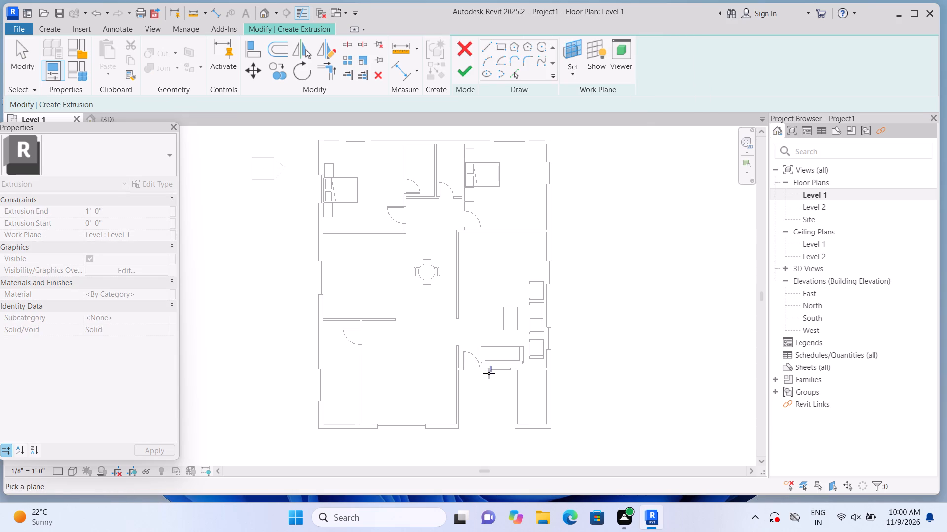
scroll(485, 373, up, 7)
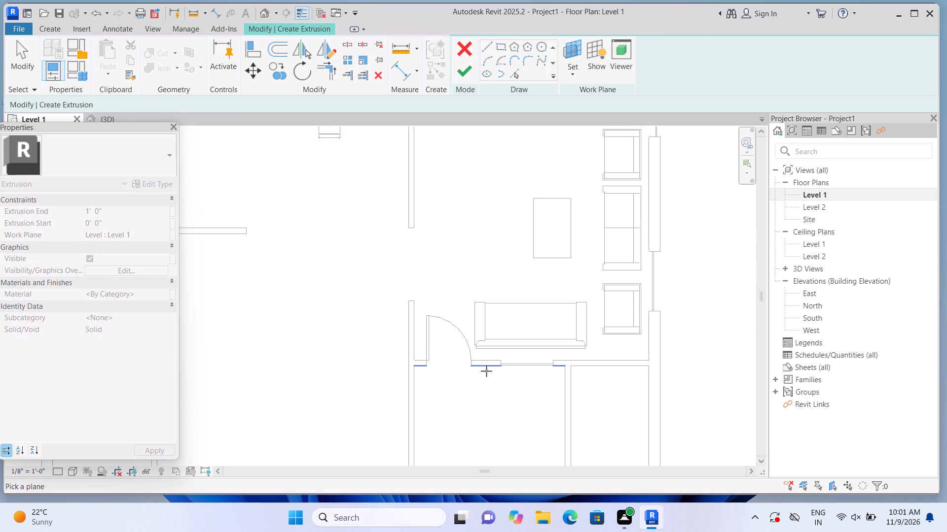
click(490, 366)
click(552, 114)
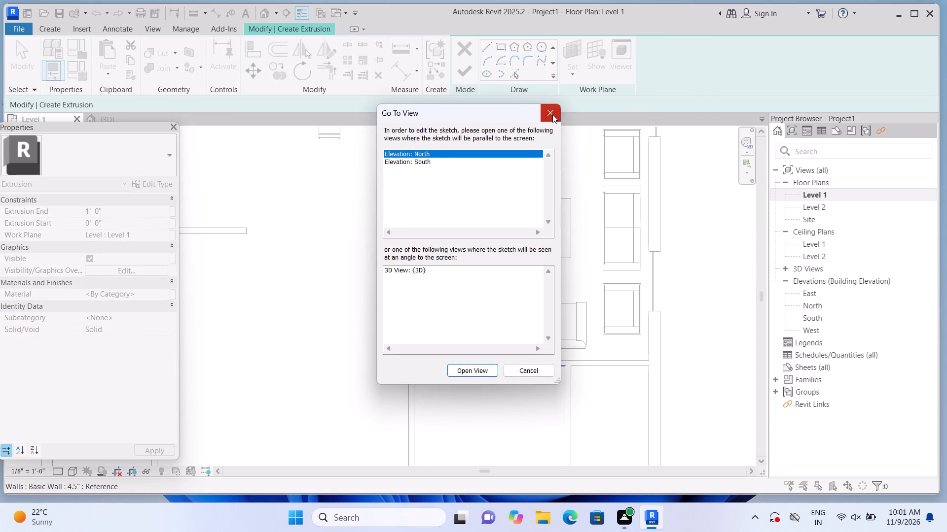
Extrude a 10'-1 1/2" by 10'-4 1/2" rectangle 1'-0" deep, filling the recess outside the front door between the adjoining walls.
click(503, 47)
middle_drag(481, 421, 471, 382)
scroll(462, 358, up, 5)
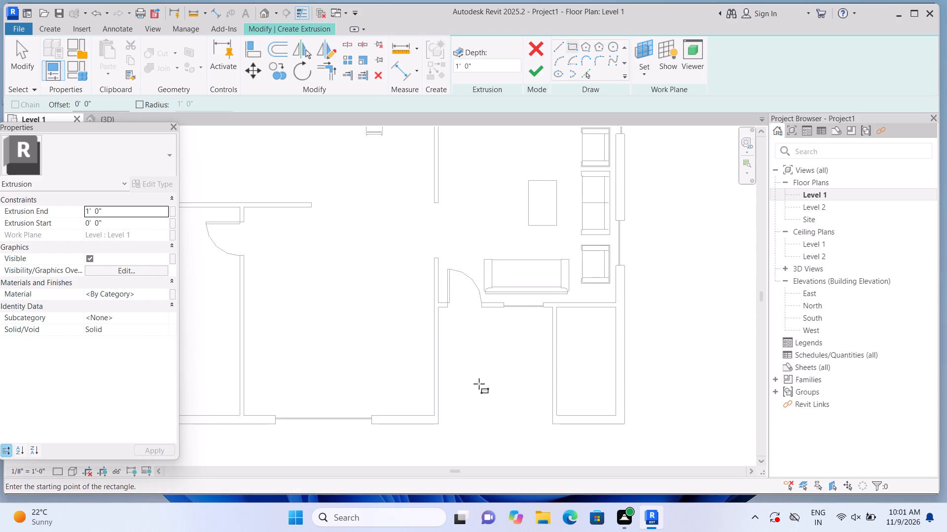
click(439, 311)
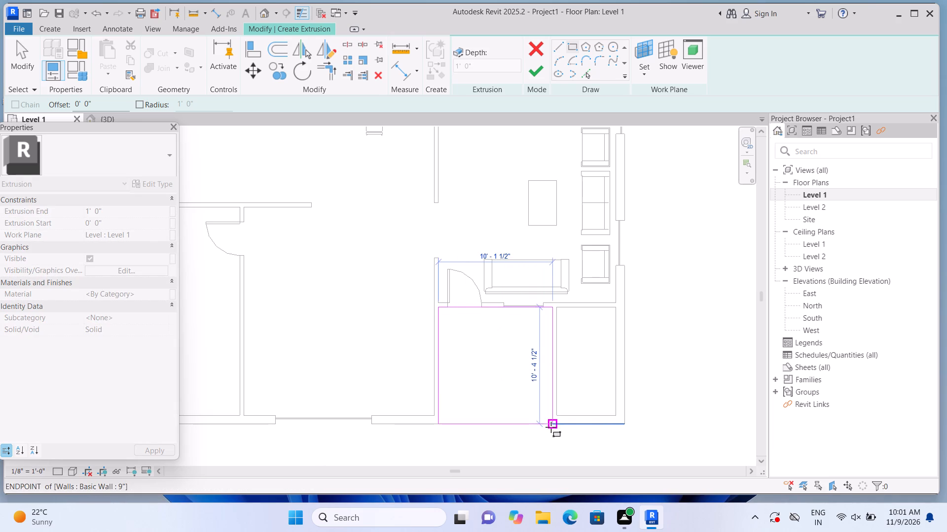
click(551, 427)
click(532, 78)
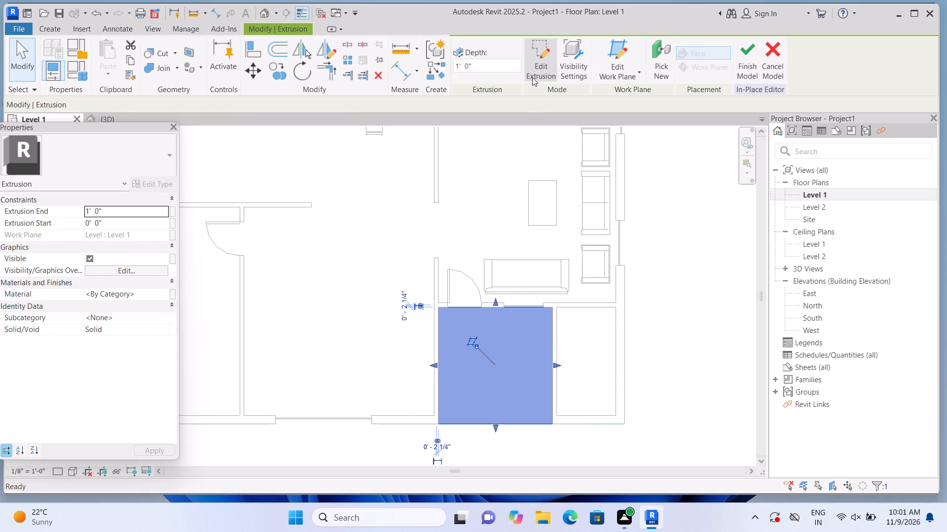
click(684, 302)
Switch to the 3D view and examine the building and the new slab from the underside.
scroll(684, 302, down, 7)
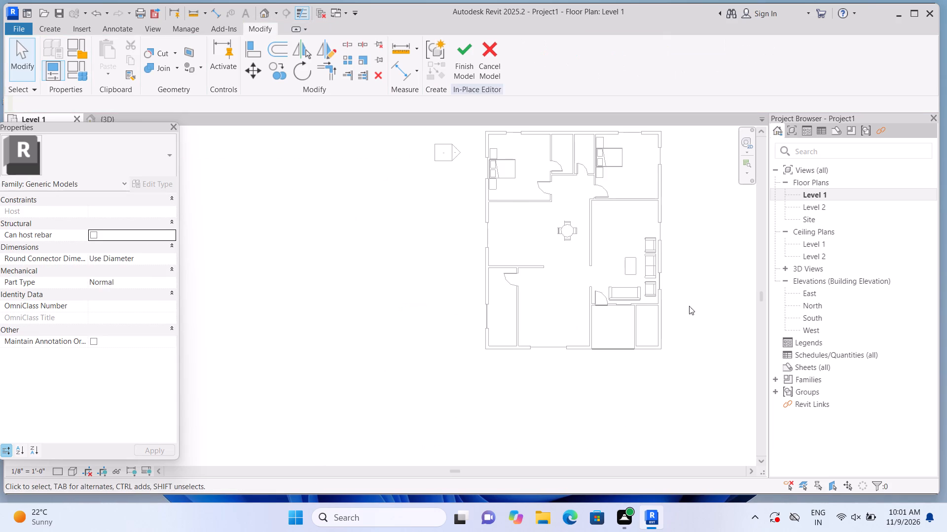
scroll(692, 308, down, 2)
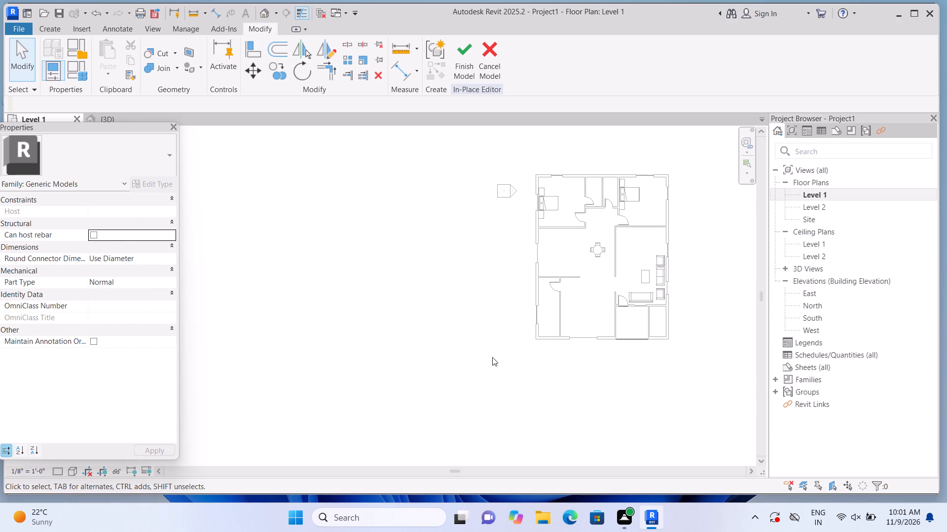
click(262, 15)
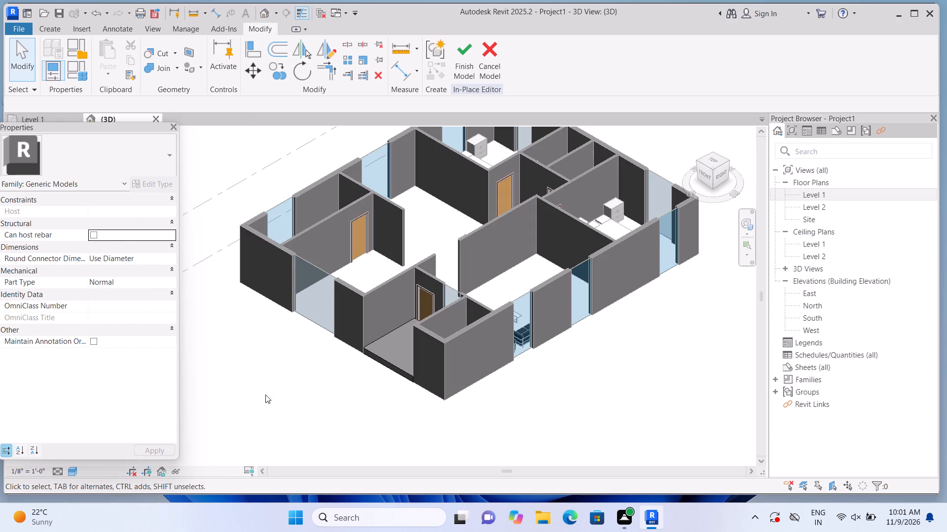
shift+middle_drag(277, 413, 324, 79)
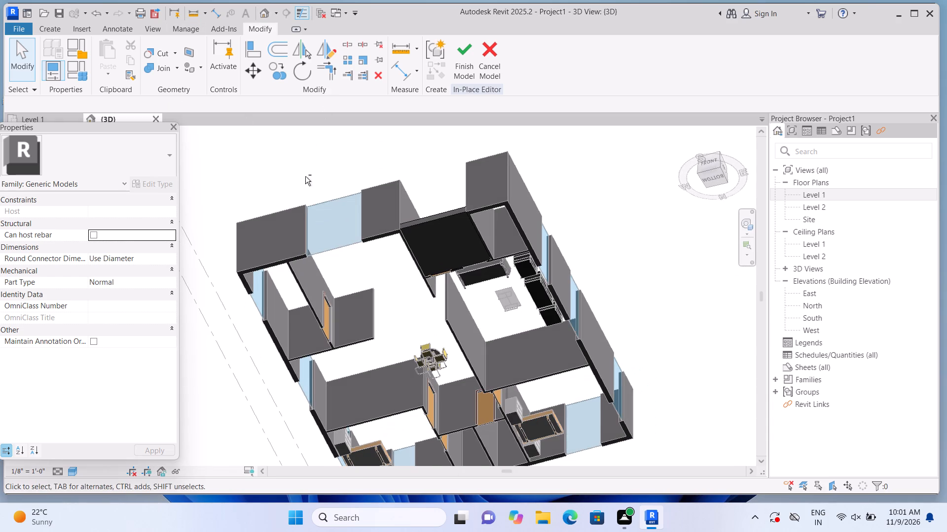
scroll(304, 174, up, 1)
shift+middle_drag(296, 149, 286, 211)
shift+middle_click(282, 228)
shift+middle_drag(282, 228, 280, 235)
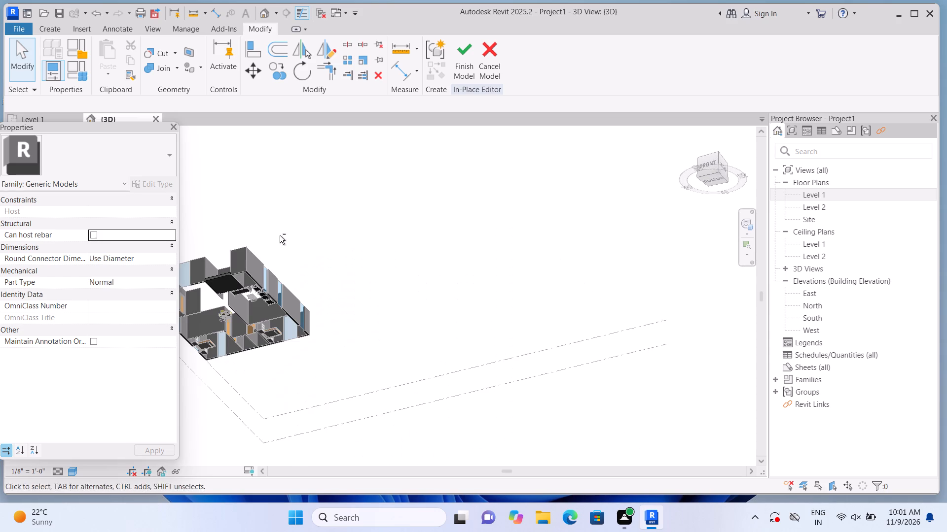
shift+middle_drag(280, 235, 279, 244)
shift+middle_click(276, 266)
scroll(299, 342, down, 3)
scroll(245, 357, up, 2)
middle_drag(250, 358, 271, 358)
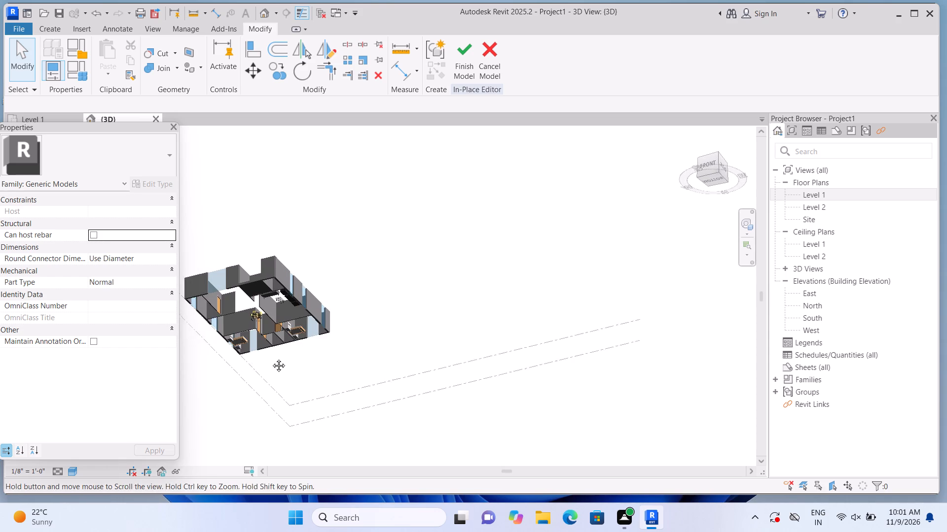
middle_drag(271, 358, 347, 355)
scroll(348, 355, up, 4)
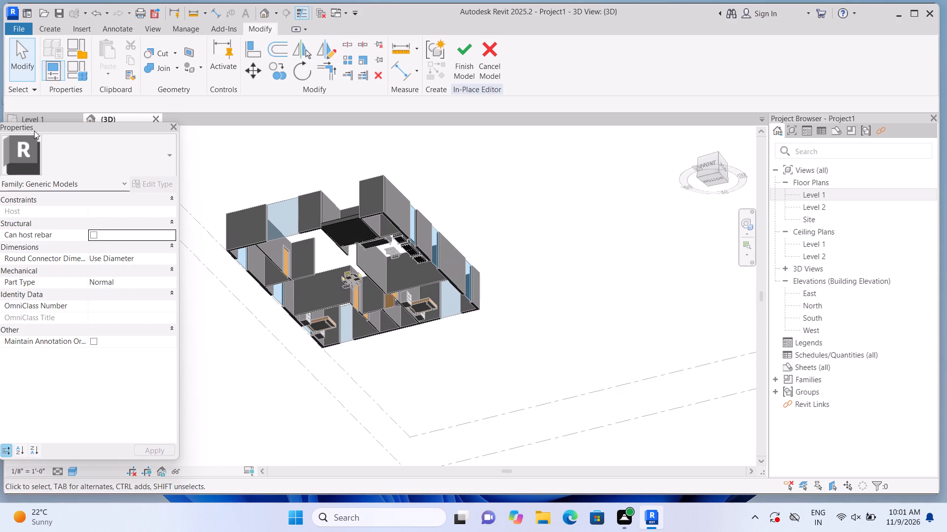
Start another extrusion and set its work plane by picking the exterior 9" wall beside the sofas.
click(59, 30)
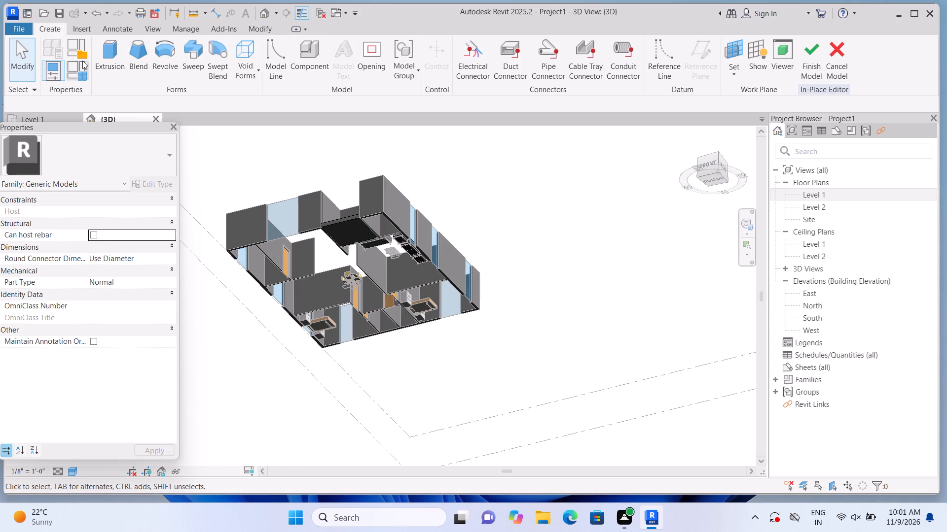
click(120, 55)
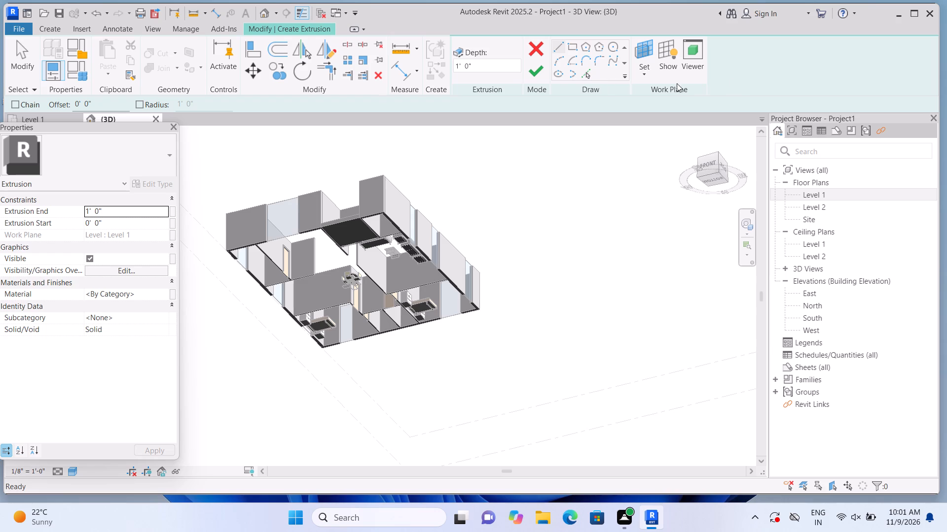
click(646, 75)
click(659, 128)
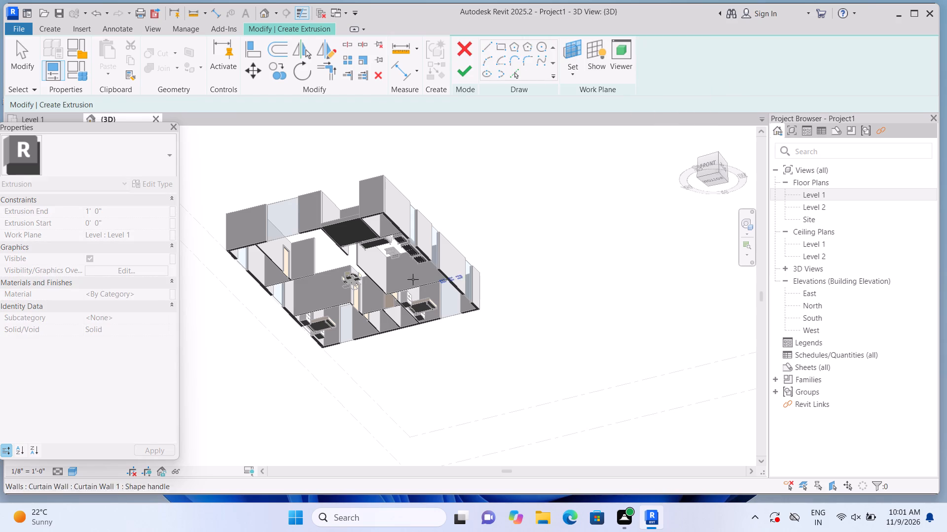
scroll(376, 245, up, 7)
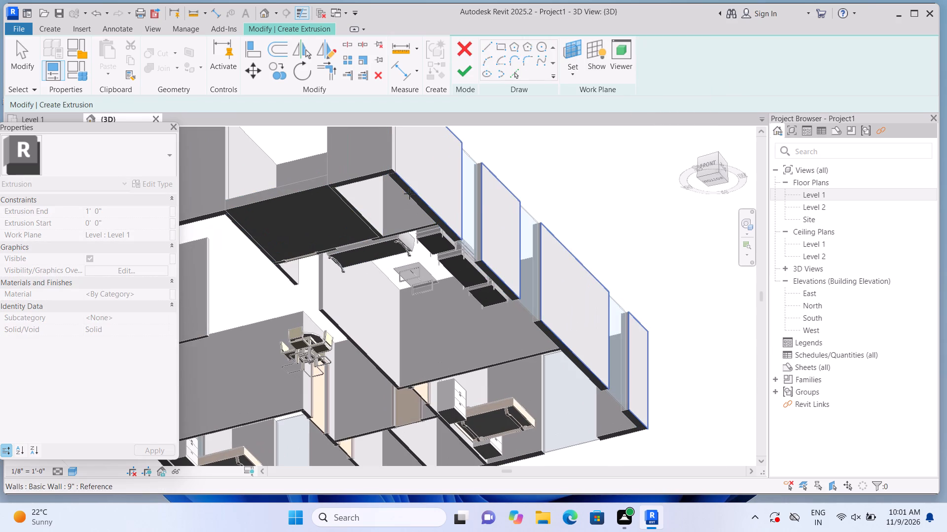
click(410, 192)
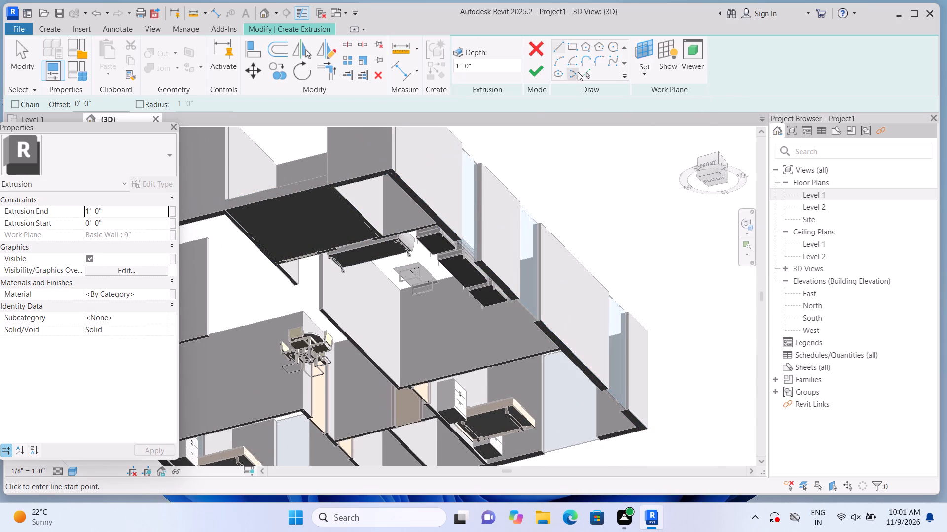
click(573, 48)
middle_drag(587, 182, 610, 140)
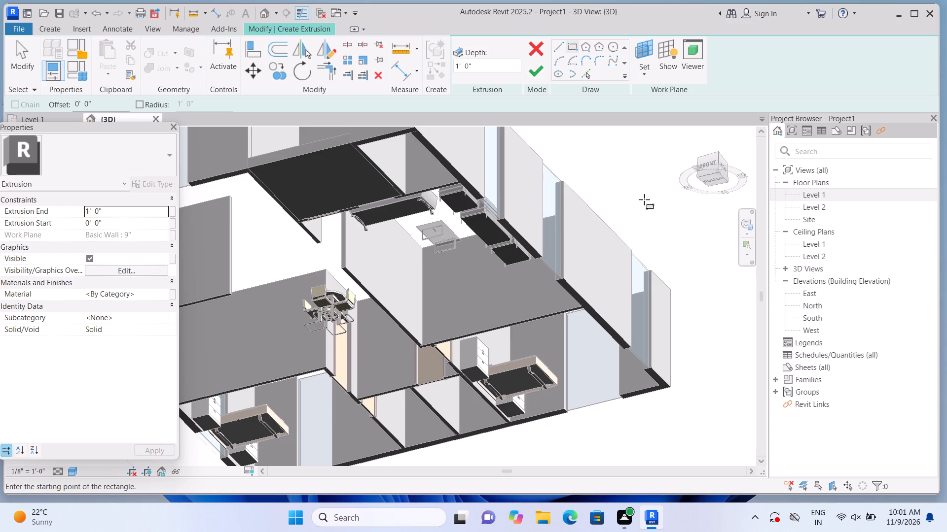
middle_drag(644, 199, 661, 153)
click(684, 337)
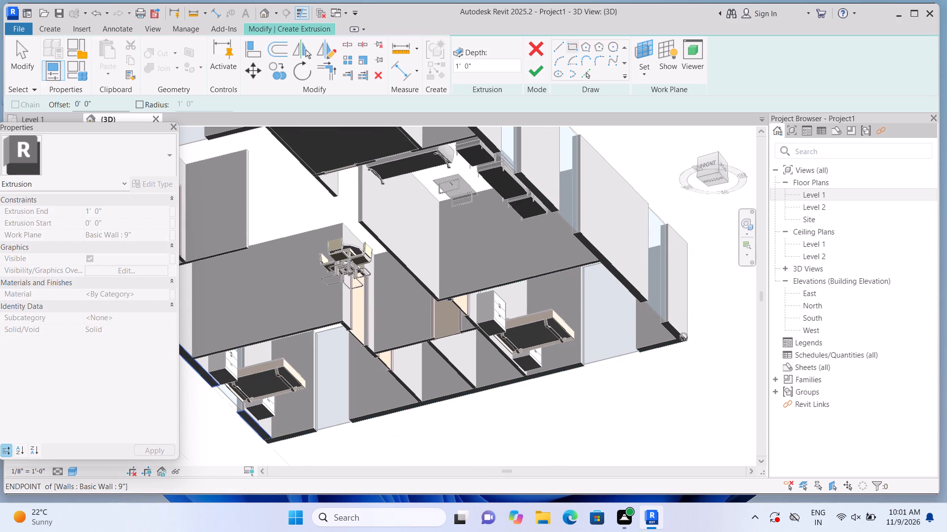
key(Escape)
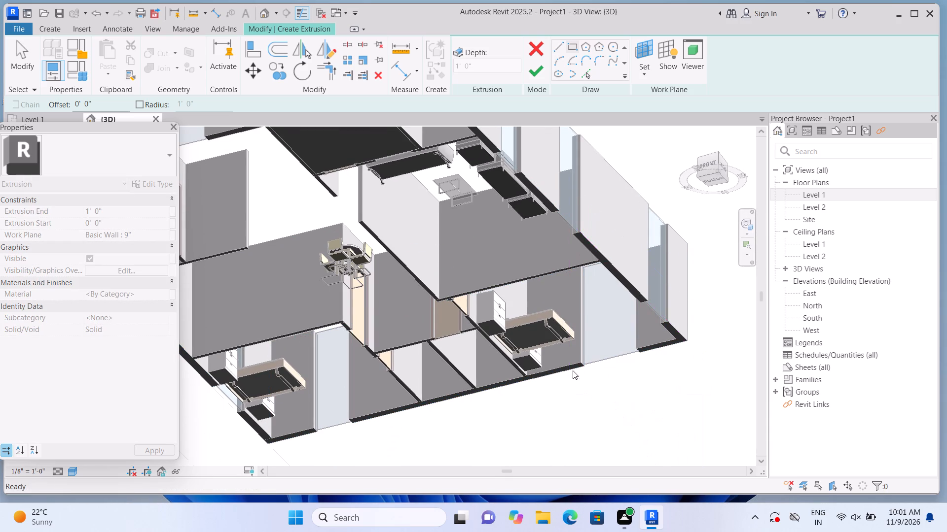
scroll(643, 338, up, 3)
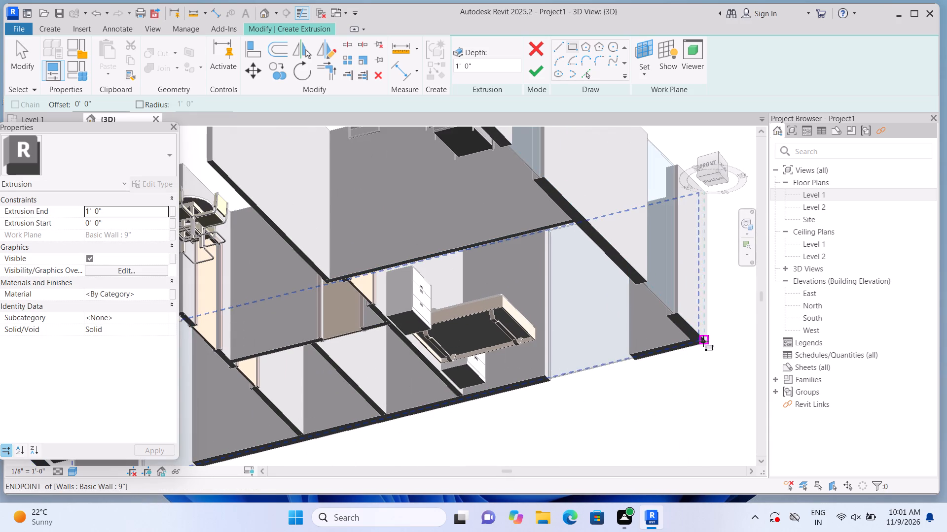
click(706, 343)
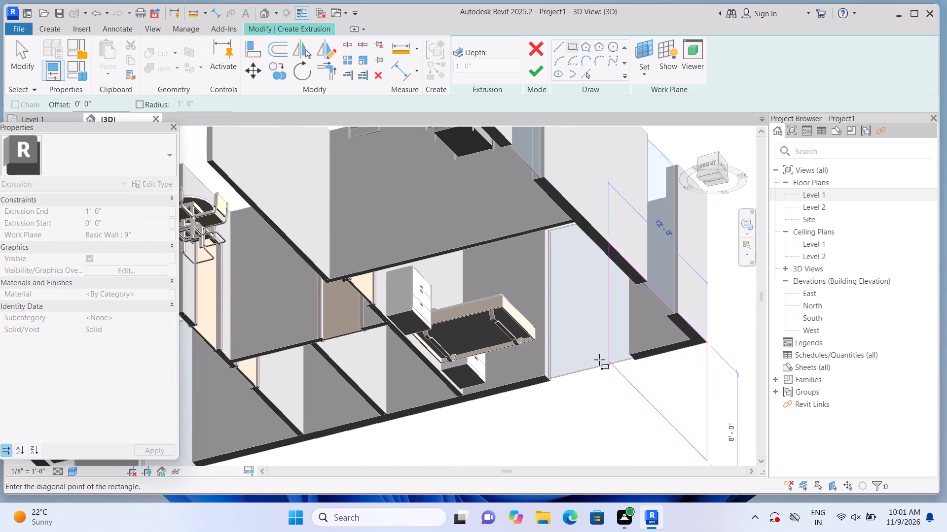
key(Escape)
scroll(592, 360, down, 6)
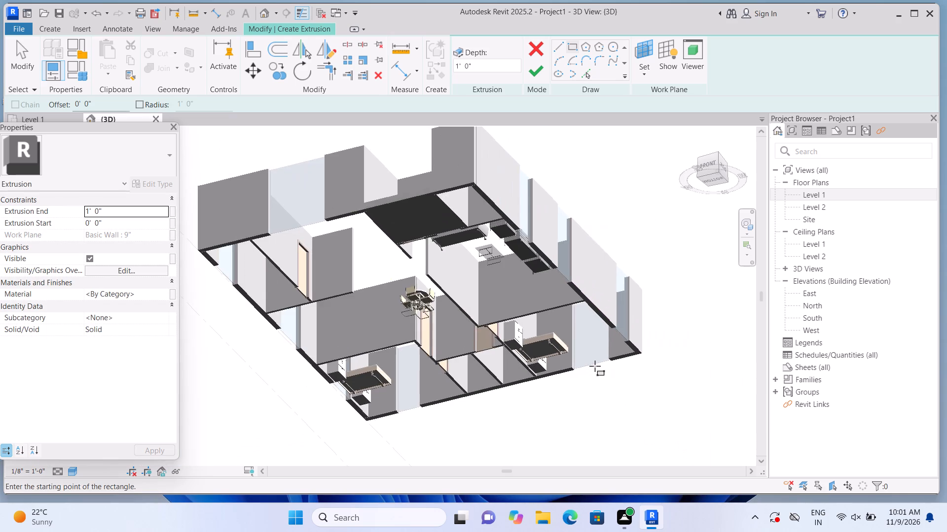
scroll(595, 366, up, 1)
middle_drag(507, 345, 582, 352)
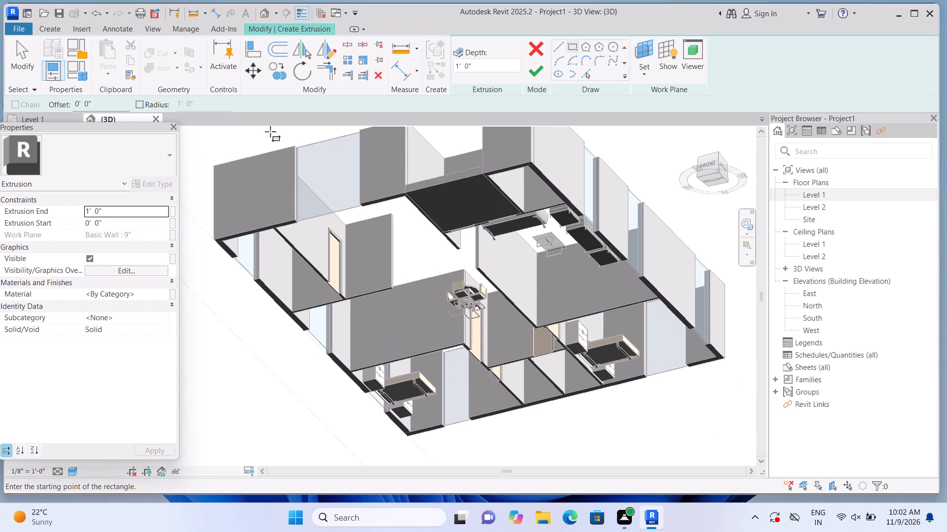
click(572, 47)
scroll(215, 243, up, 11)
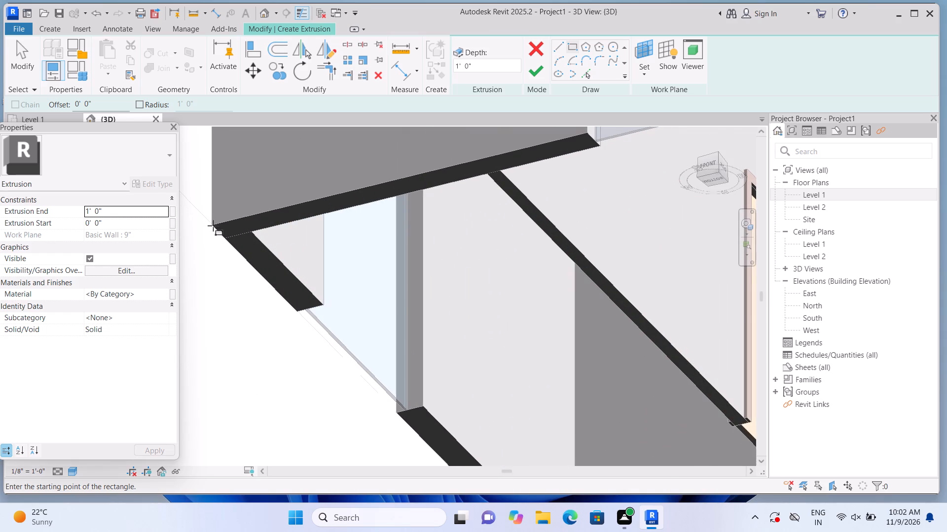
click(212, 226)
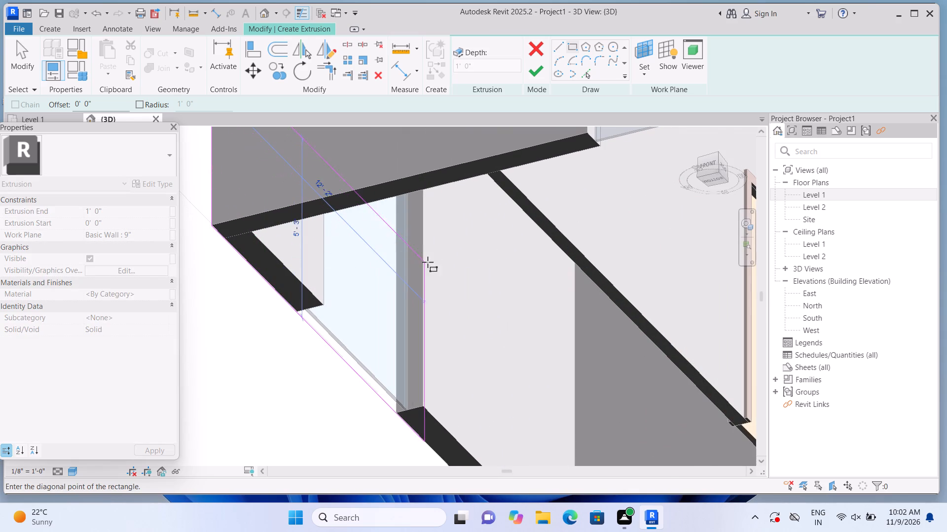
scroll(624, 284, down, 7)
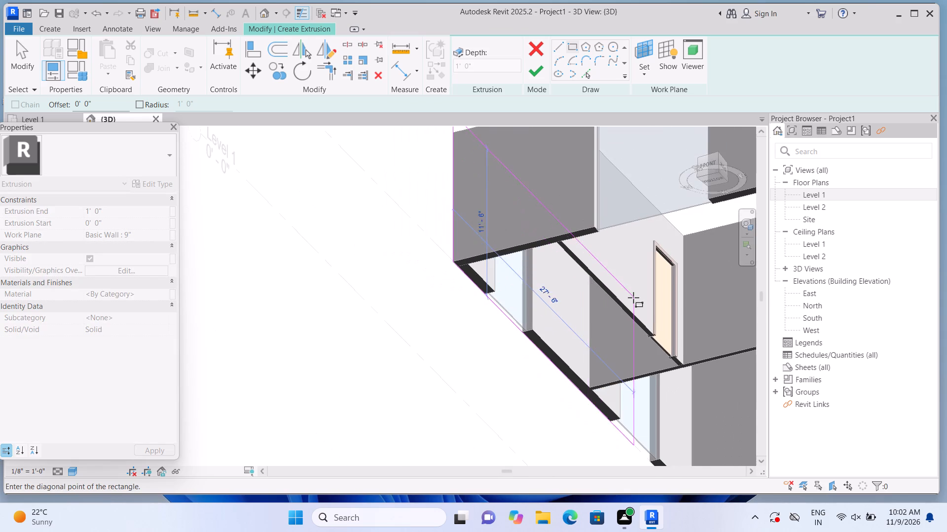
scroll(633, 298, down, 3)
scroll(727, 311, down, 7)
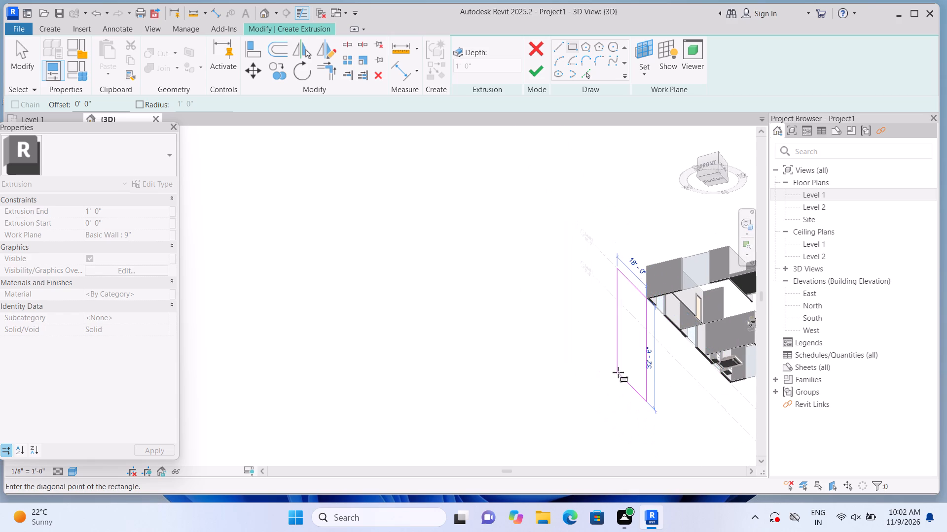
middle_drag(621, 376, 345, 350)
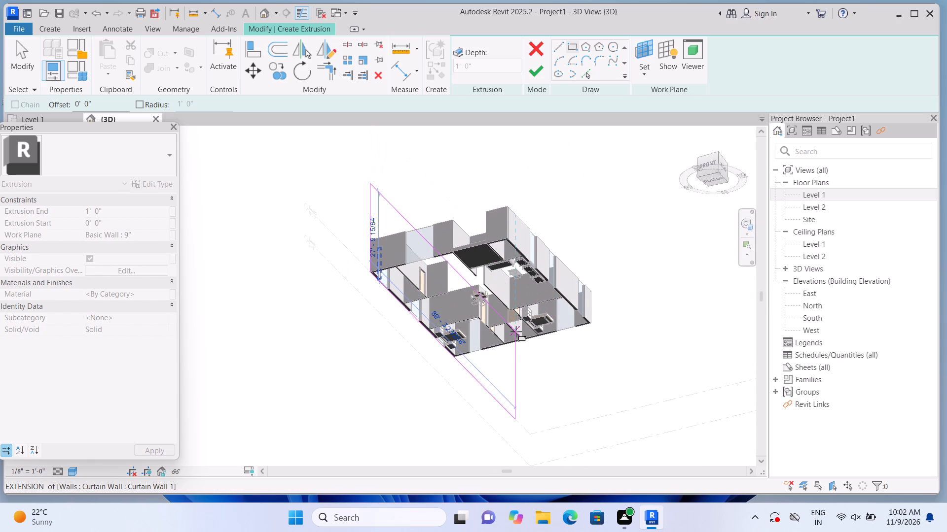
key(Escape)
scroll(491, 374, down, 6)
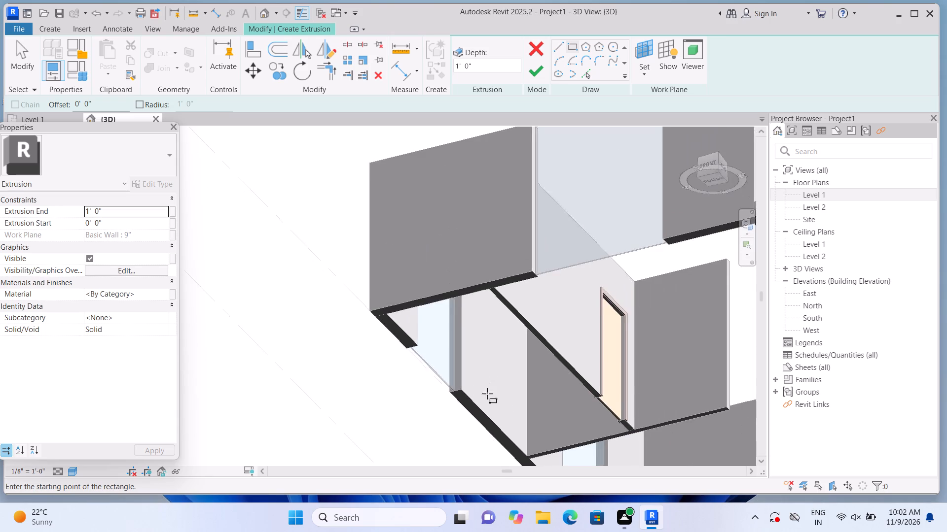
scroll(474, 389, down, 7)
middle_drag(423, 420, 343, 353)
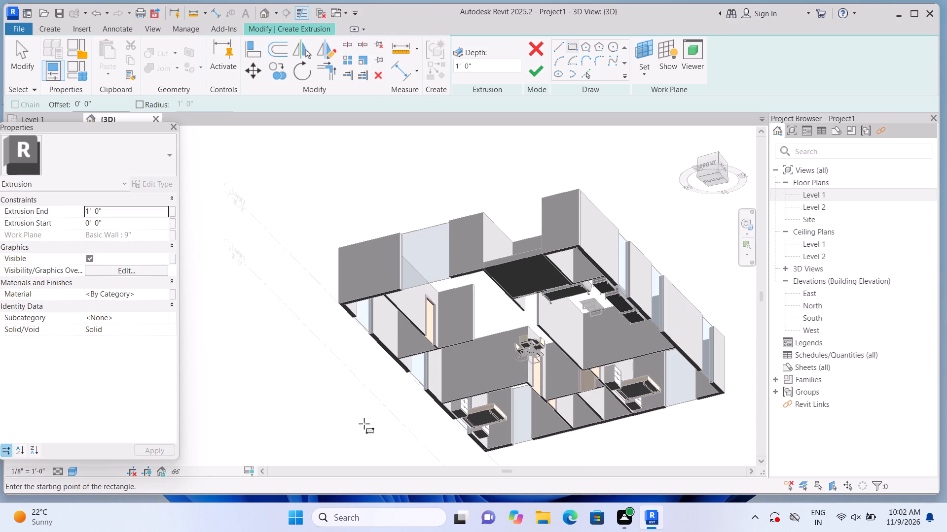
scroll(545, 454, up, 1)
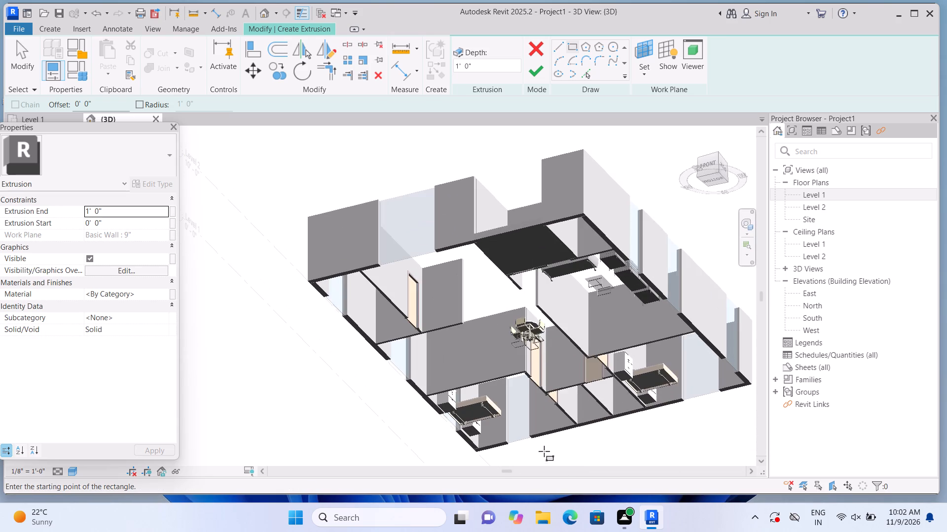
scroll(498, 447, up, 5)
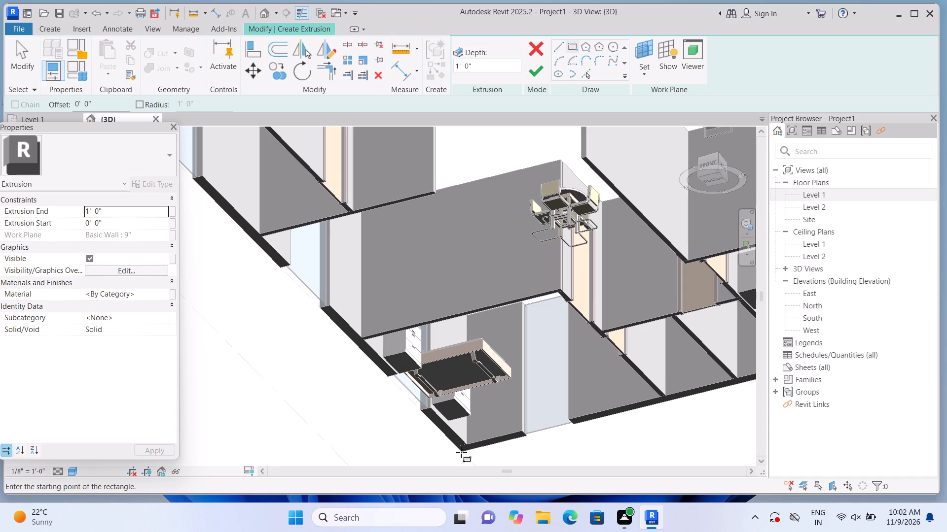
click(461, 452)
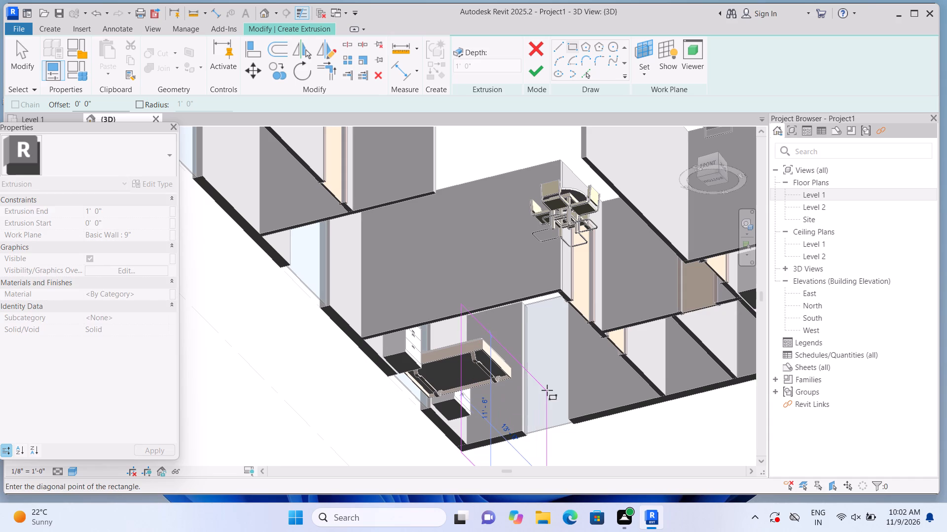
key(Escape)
Set the extrusion's work plane by picking the bottom face of the exterior 9" wall at the bedroom corner.
scroll(544, 391, down, 2)
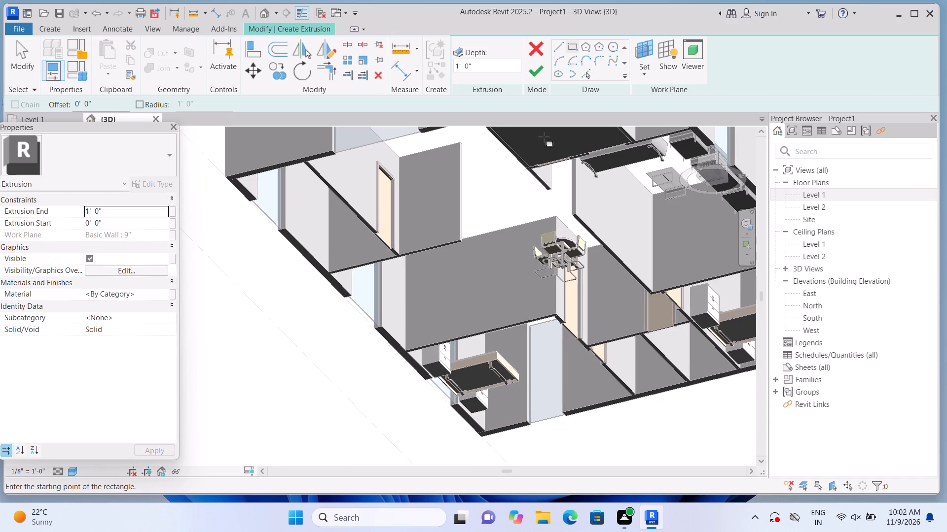
click(649, 78)
click(656, 122)
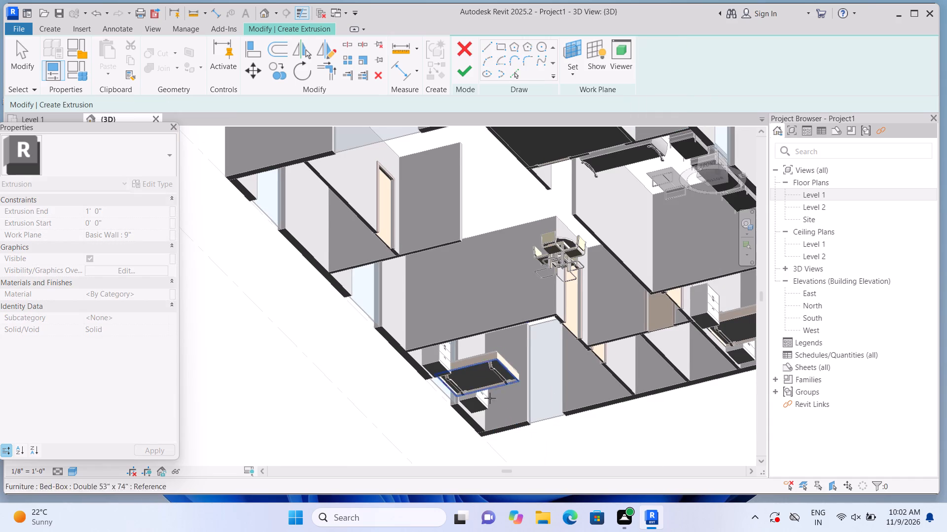
scroll(458, 447, up, 5)
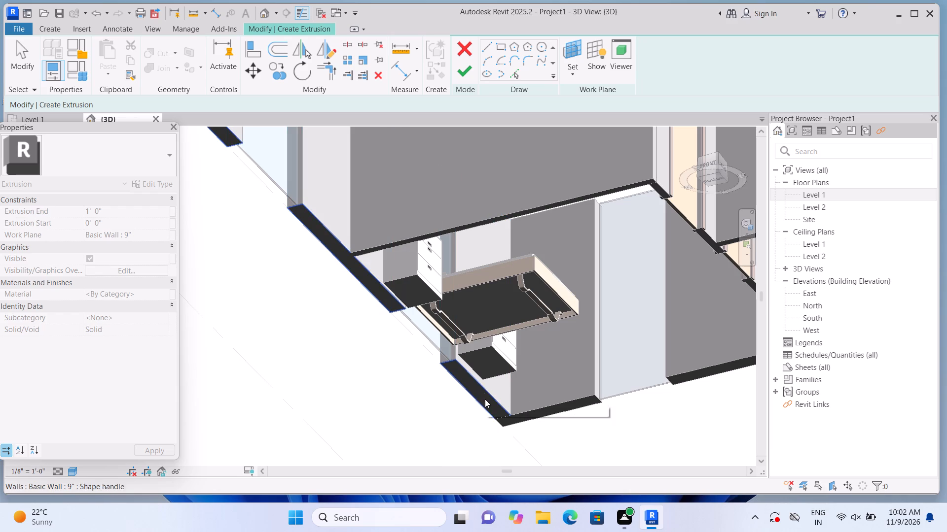
click(485, 399)
Extrude a 51'-6" long rectangle 1'-0" deep, drawn between the building's opposite outer corners to cover the whole footprint.
click(567, 46)
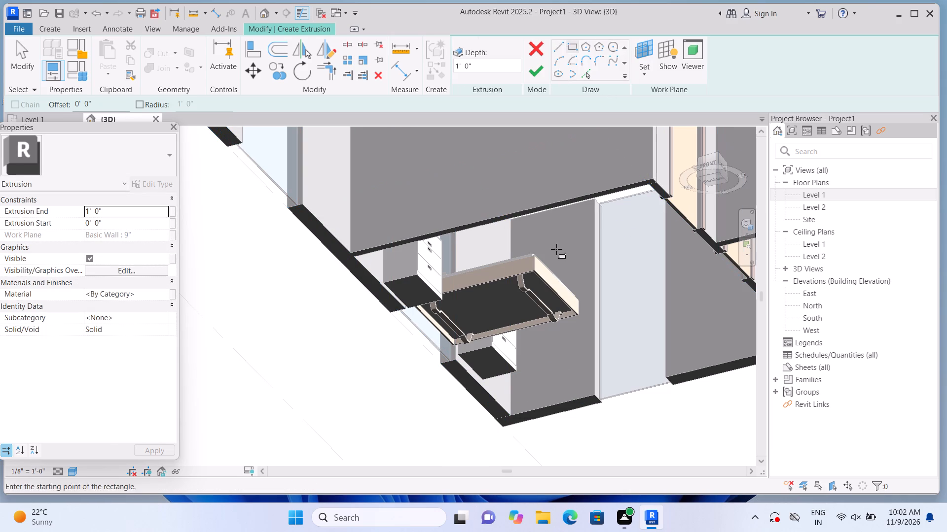
scroll(513, 436, up, 4)
click(497, 422)
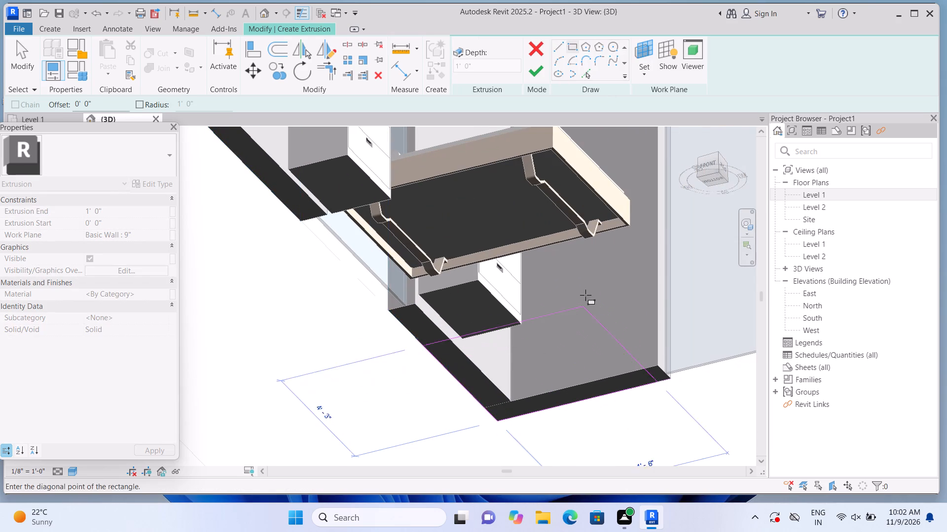
scroll(585, 287, down, 18)
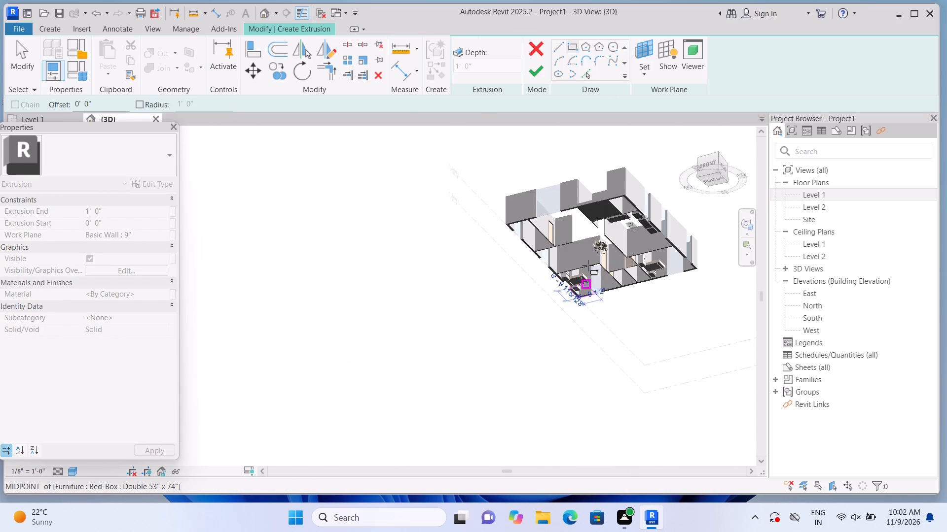
middle_drag(619, 194, 583, 255)
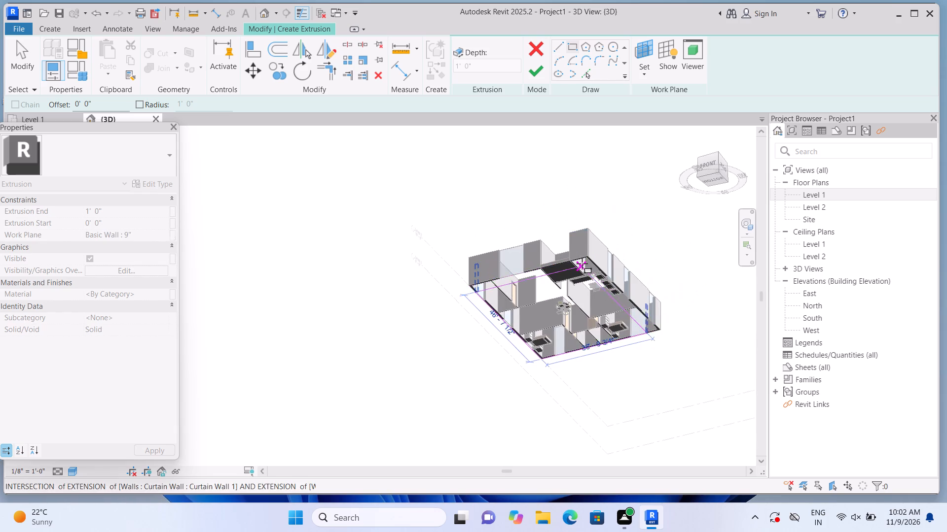
scroll(582, 264, up, 7)
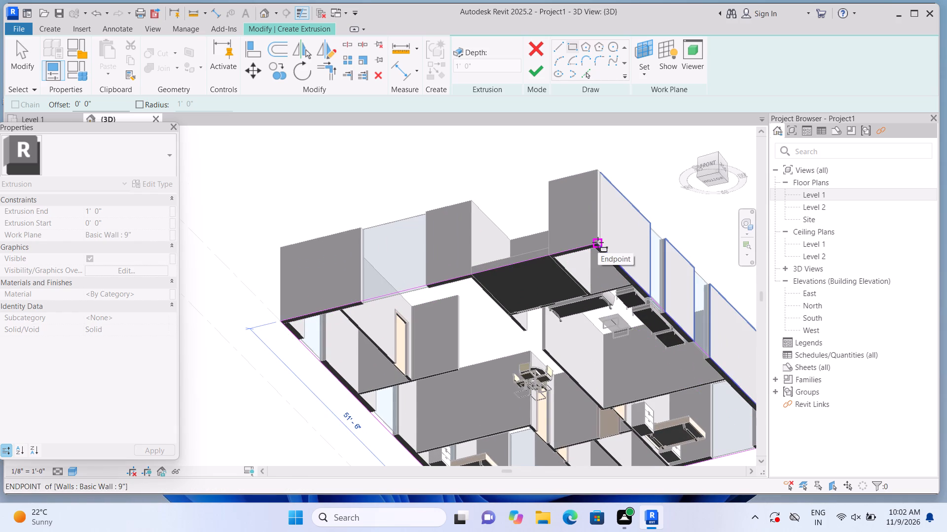
click(598, 242)
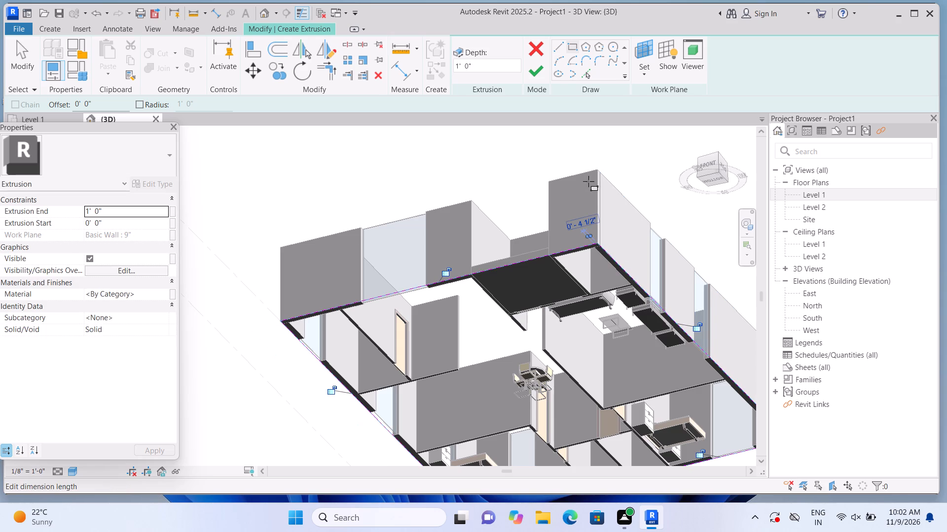
click(531, 69)
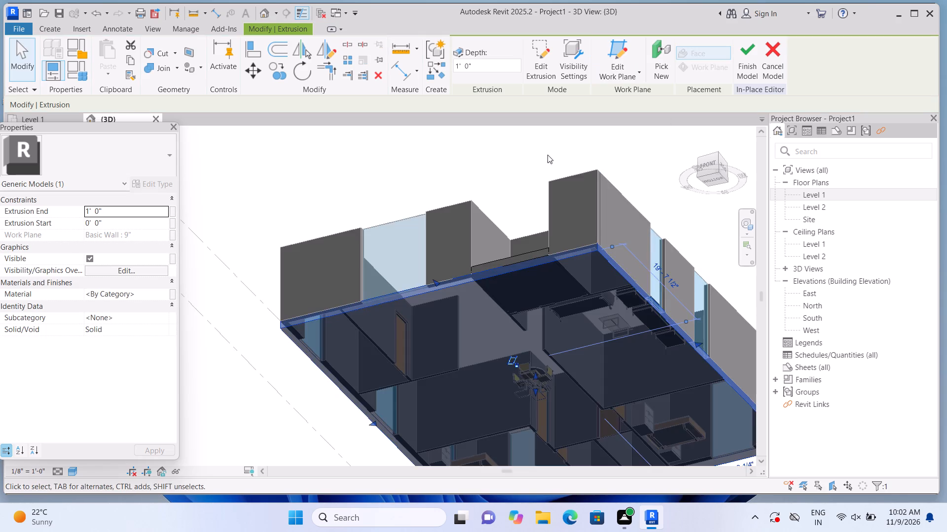
scroll(546, 155, down, 5)
click(642, 142)
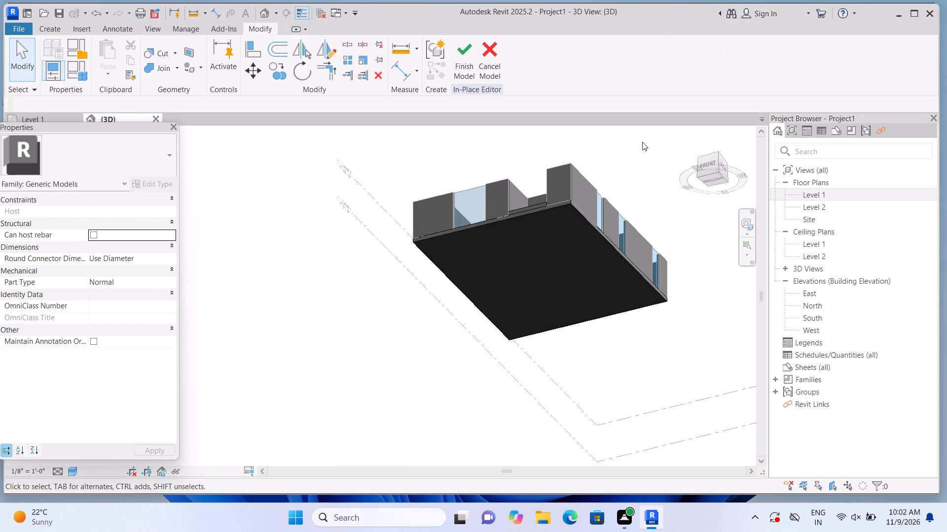
Stretch the base slab's front edge outward past the entrance wall, to a dimension of about 37'-8".
scroll(654, 306, up, 1)
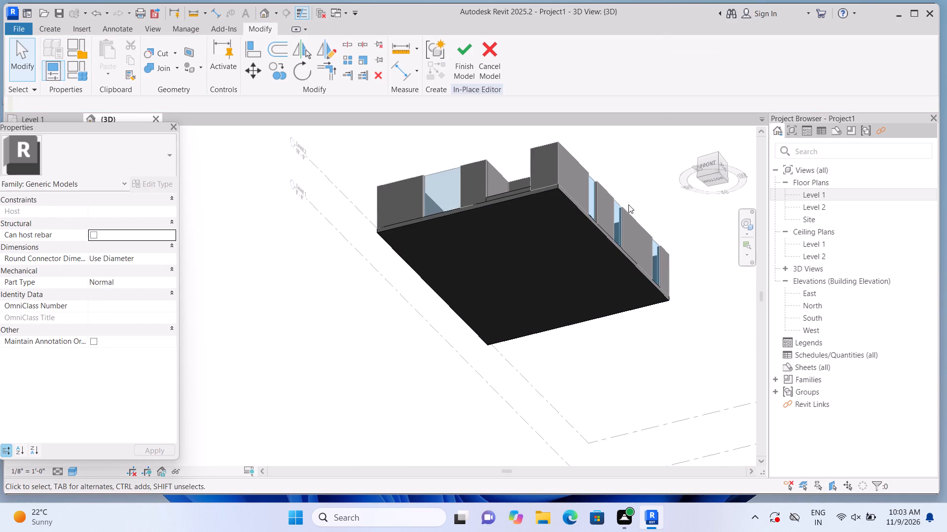
shift+middle_drag(637, 157, 640, 174)
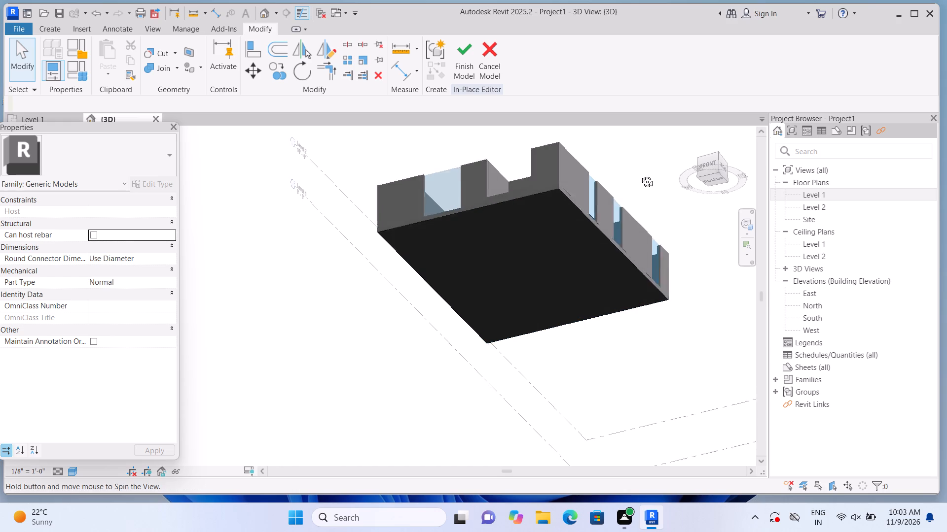
shift+middle_drag(640, 174, 643, 317)
scroll(620, 267, up, 4)
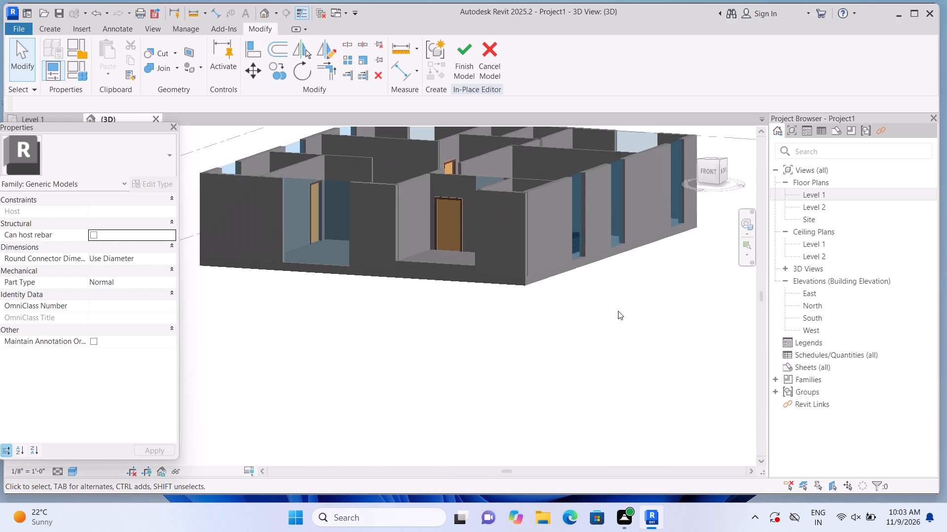
scroll(618, 320, down, 2)
scroll(565, 317, up, 1)
click(527, 284)
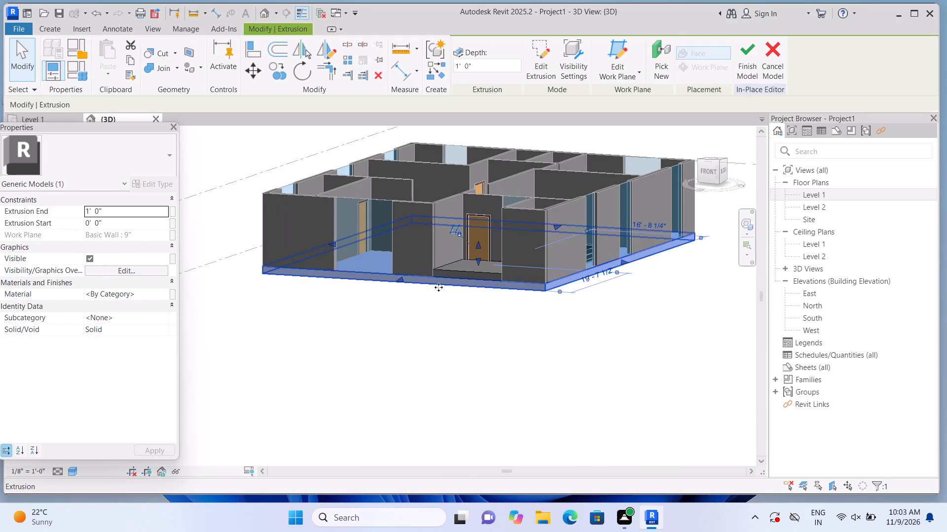
drag(399, 278, 336, 299)
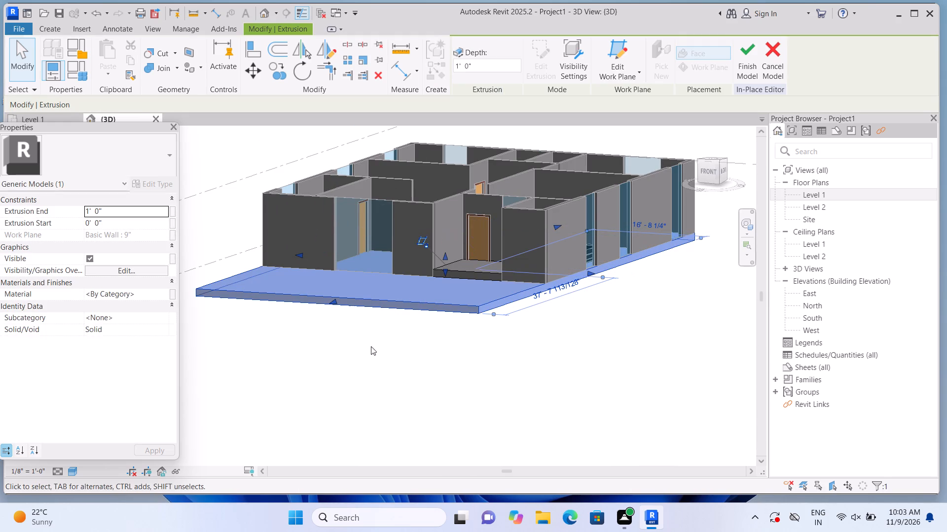
click(377, 366)
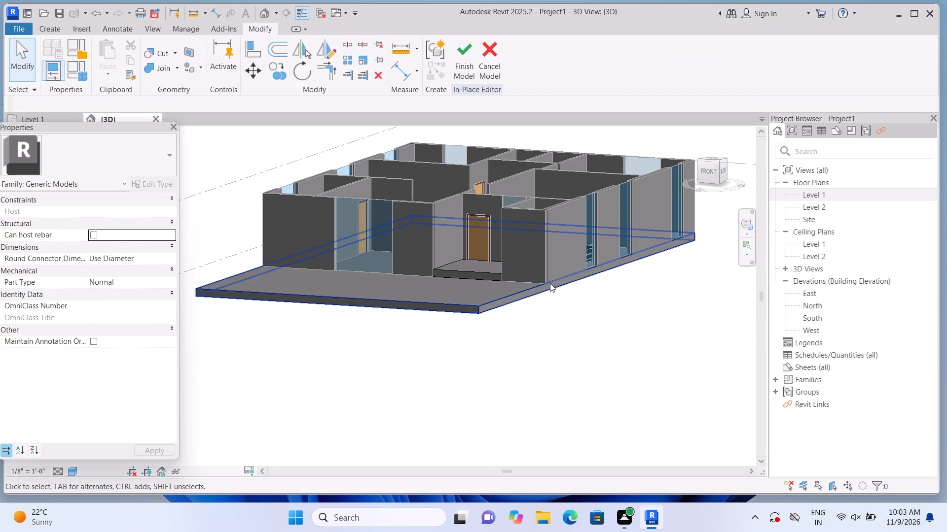
Stretch the base slab's right-side edge outward past the exterior wall, to a dimension of about 25'-6".
click(550, 283)
drag(589, 271, 647, 288)
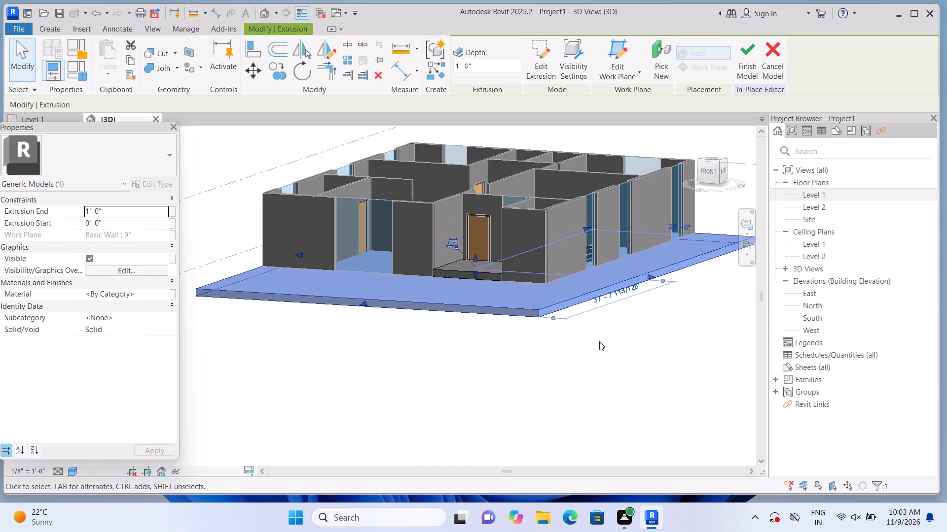
click(579, 359)
Stretch the base slab's left-side edge outward so it projects well beyond the left exterior walls.
scroll(579, 359, down, 2)
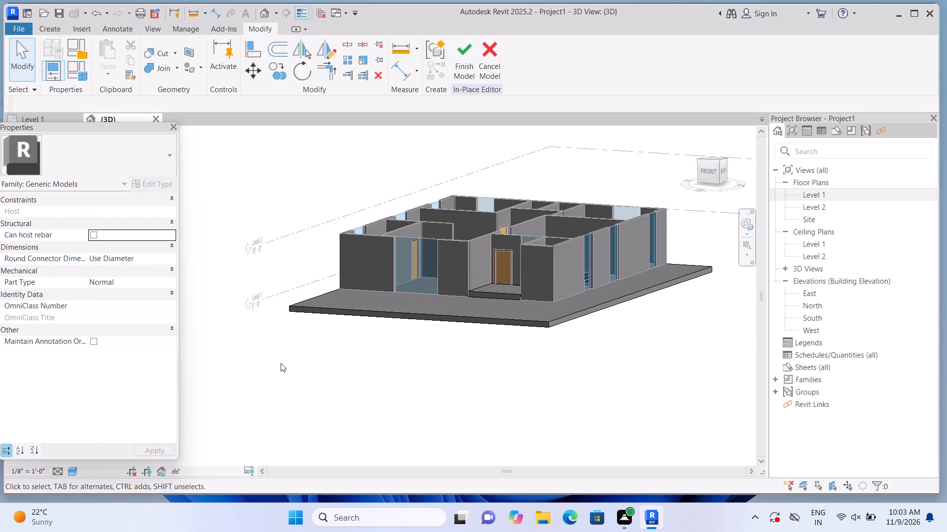
shift+middle_drag(279, 362, 430, 407)
middle_drag(447, 389, 297, 298)
scroll(450, 349, up, 4)
click(587, 294)
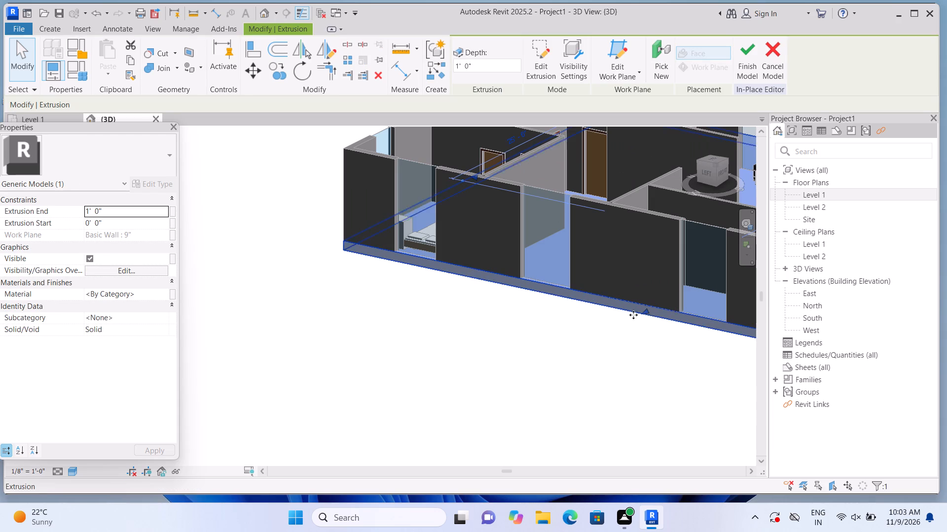
drag(647, 310, 568, 367)
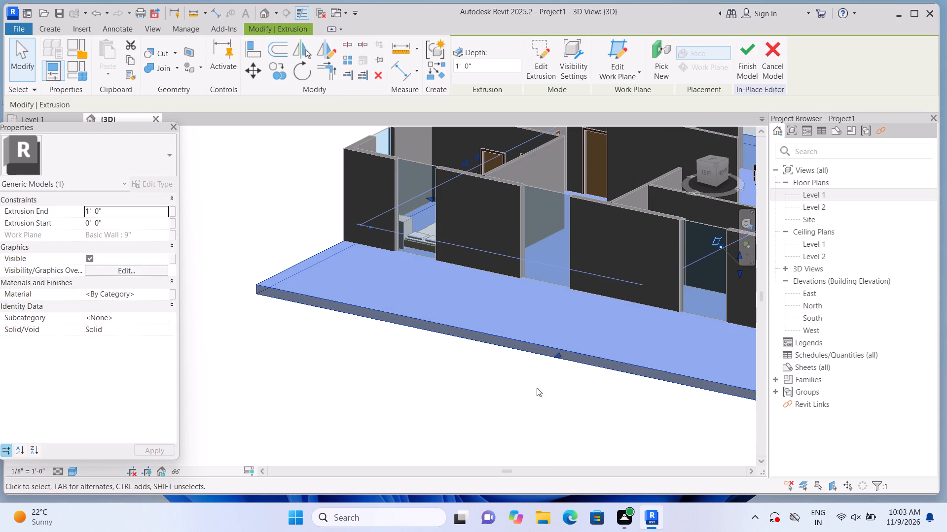
click(473, 400)
Stretch the base slab's back edge outward so it projects well beyond the rear exterior wall.
scroll(470, 393, down, 7)
shift+middle_drag(263, 400, 263, 401)
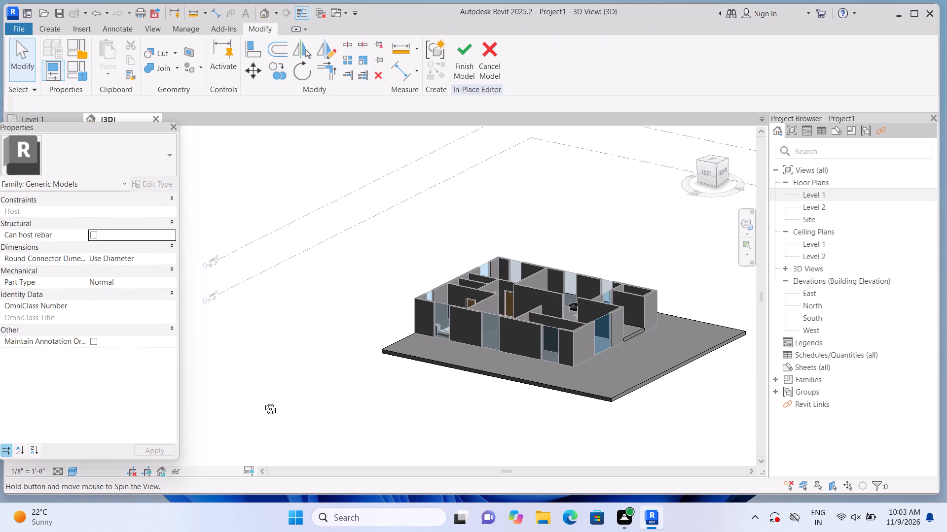
shift+middle_drag(263, 401, 429, 432)
middle_drag(570, 348, 197, 344)
scroll(240, 351, up, 2)
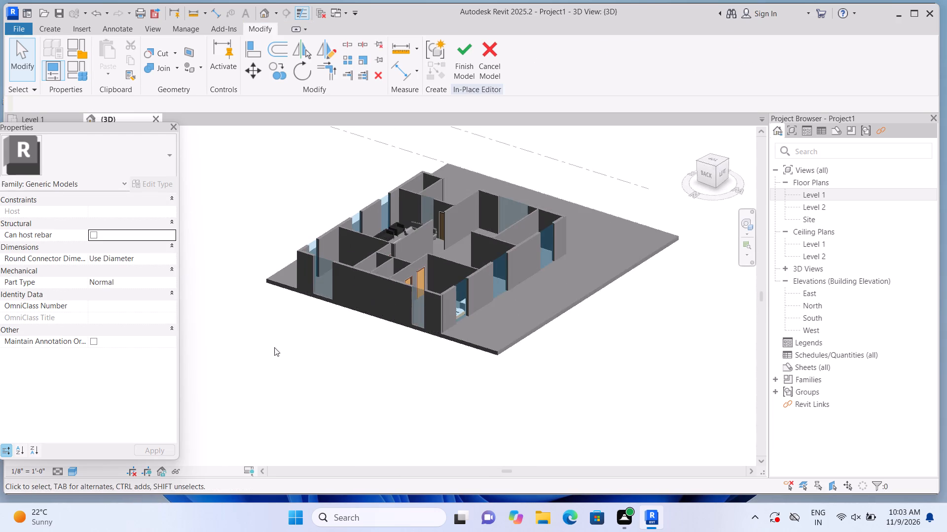
scroll(274, 347, up, 3)
click(514, 329)
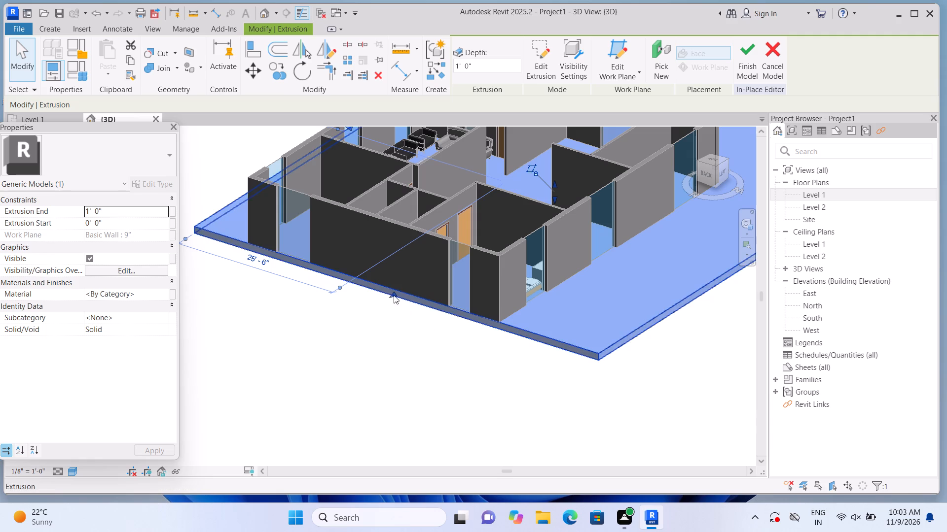
drag(392, 293, 319, 338)
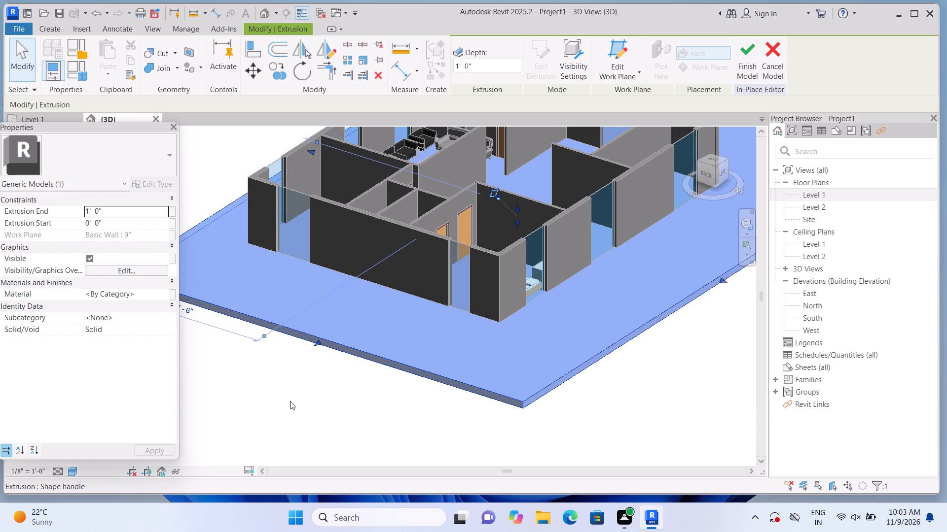
click(290, 401)
Widen the base slab's projection on the building's right side, stretching that edge to a dimension of 42'-0".
scroll(288, 400, down, 6)
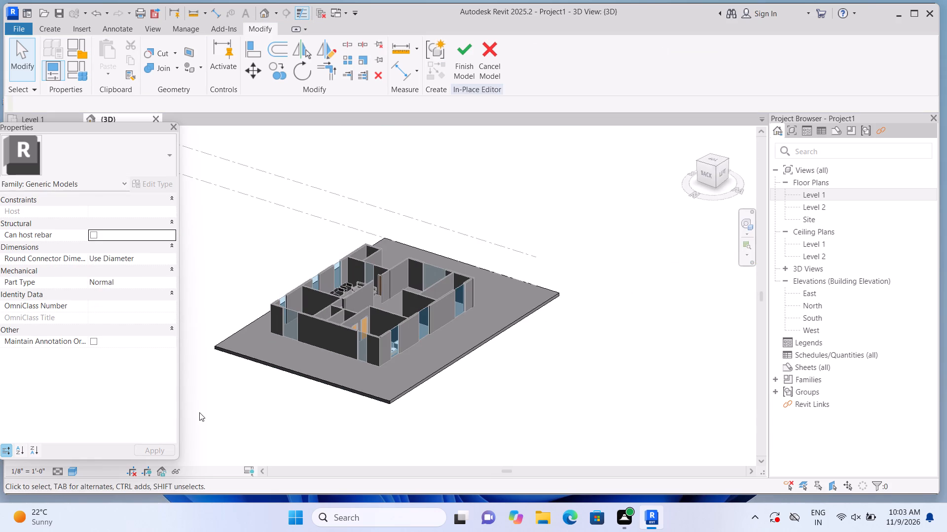
shift+middle_drag(199, 412, 389, 399)
middle_drag(210, 338, 394, 346)
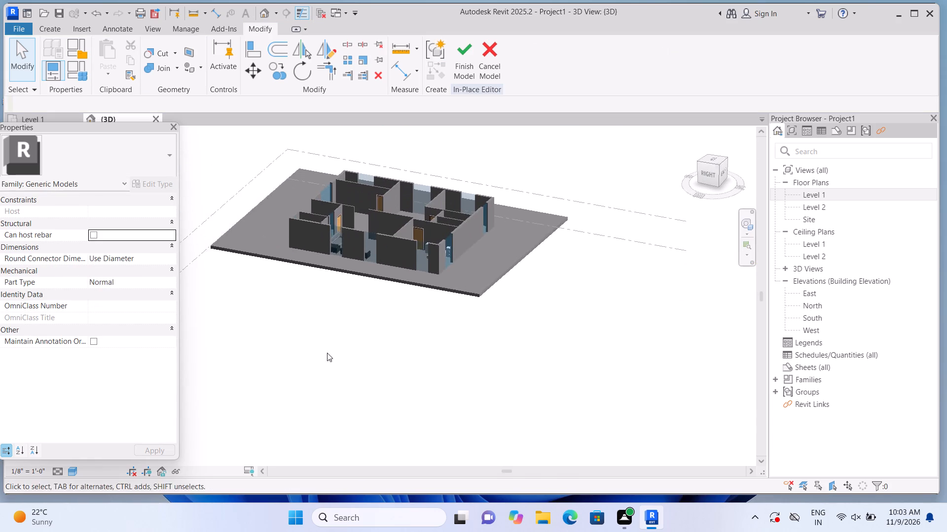
shift+middle_drag(304, 354, 357, 367)
scroll(361, 279, up, 2)
click(361, 279)
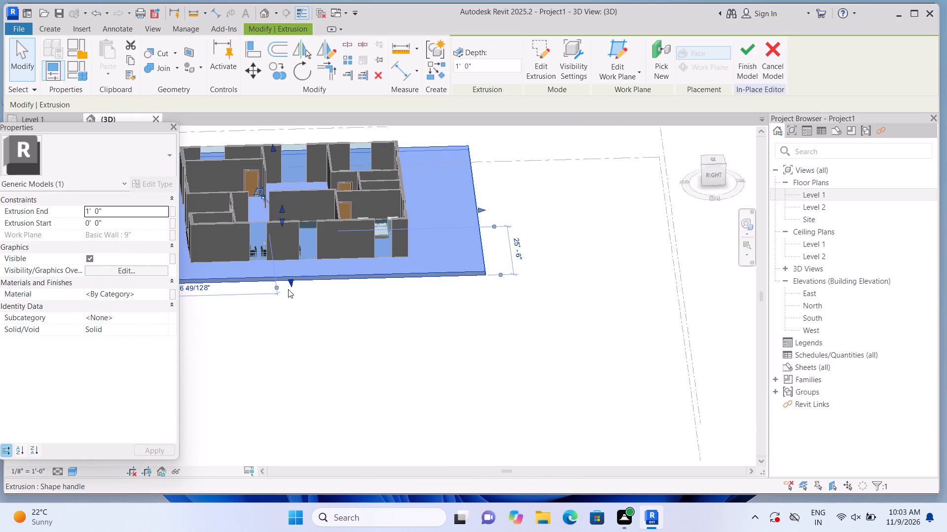
drag(291, 280, 294, 295)
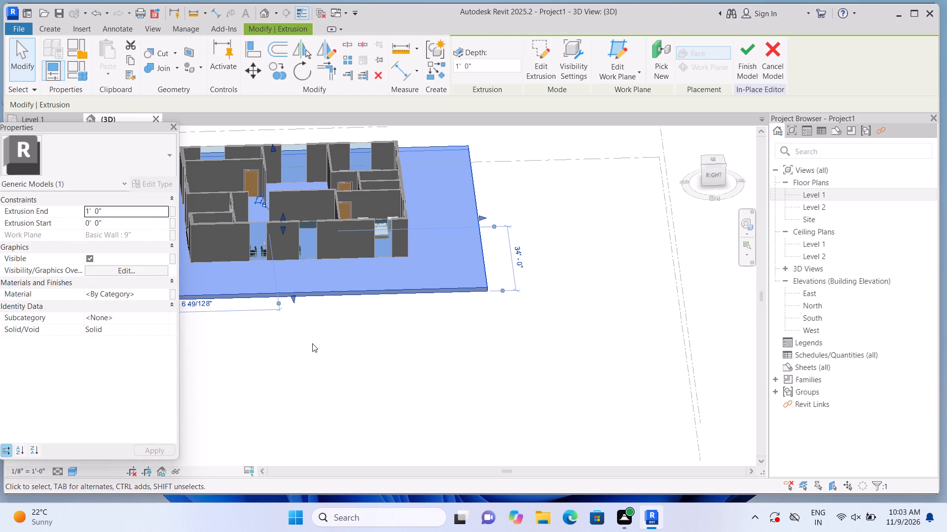
drag(291, 297, 291, 310)
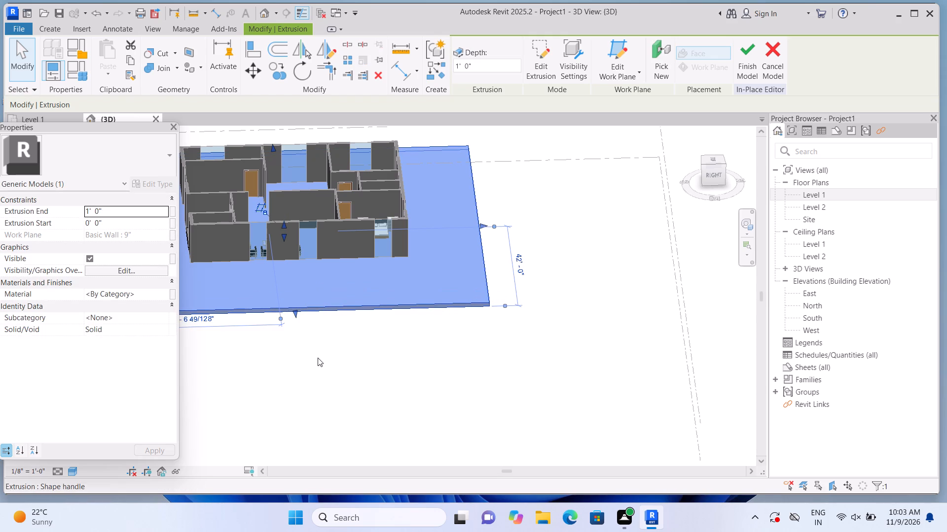
click(318, 358)
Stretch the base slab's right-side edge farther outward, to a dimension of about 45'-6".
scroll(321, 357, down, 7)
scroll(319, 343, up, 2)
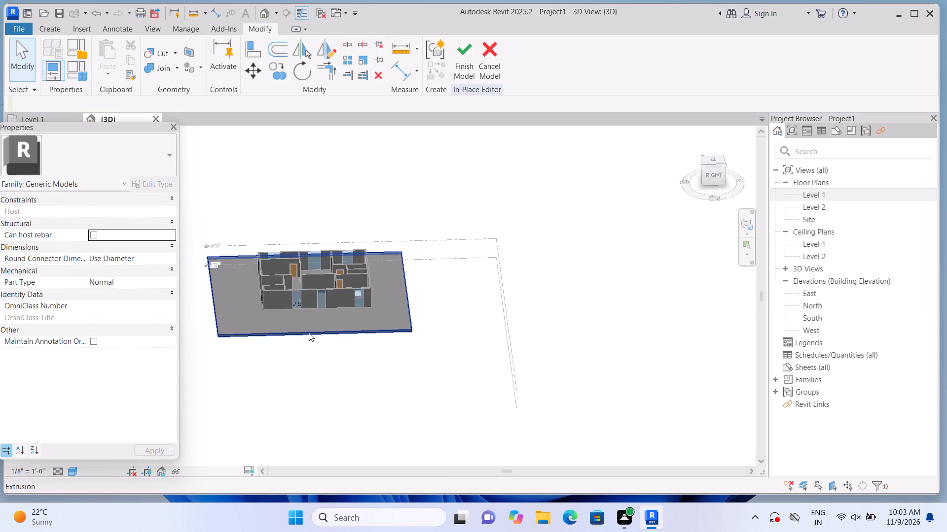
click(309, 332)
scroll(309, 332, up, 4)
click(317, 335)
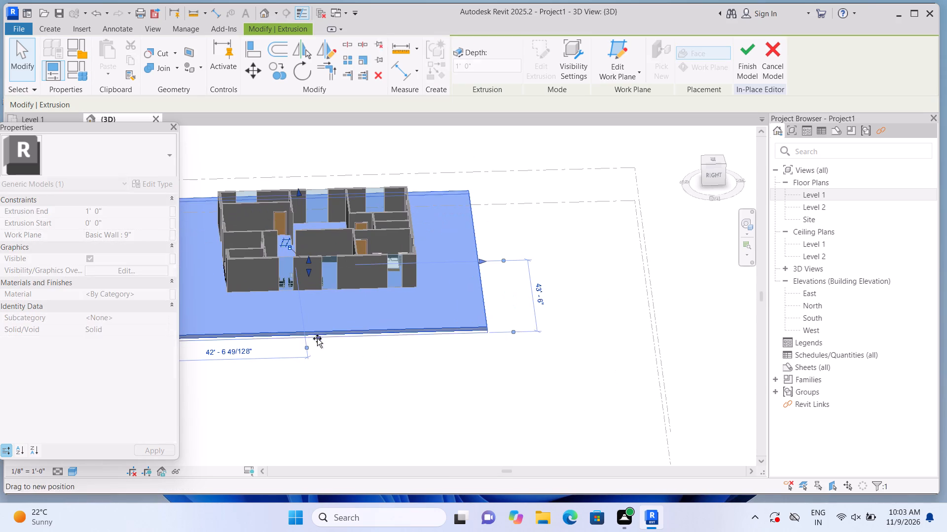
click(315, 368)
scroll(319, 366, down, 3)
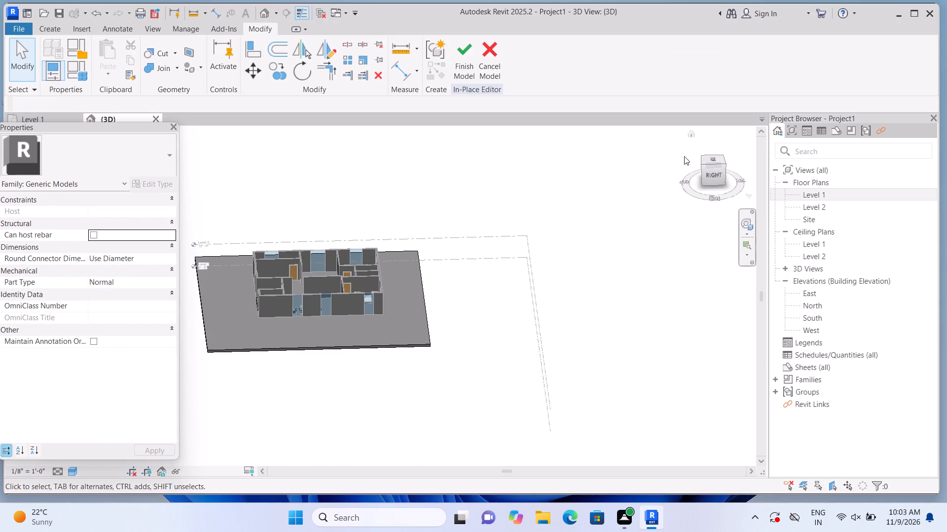
Return to the home isometric view and examine how far the base slab projects around the building.
click(689, 132)
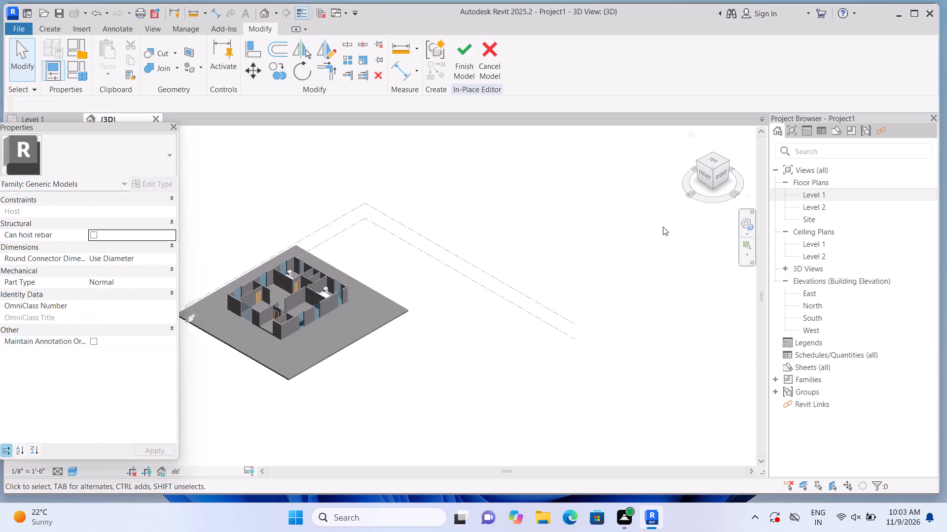
middle_drag(338, 339, 583, 367)
scroll(588, 368, up, 4)
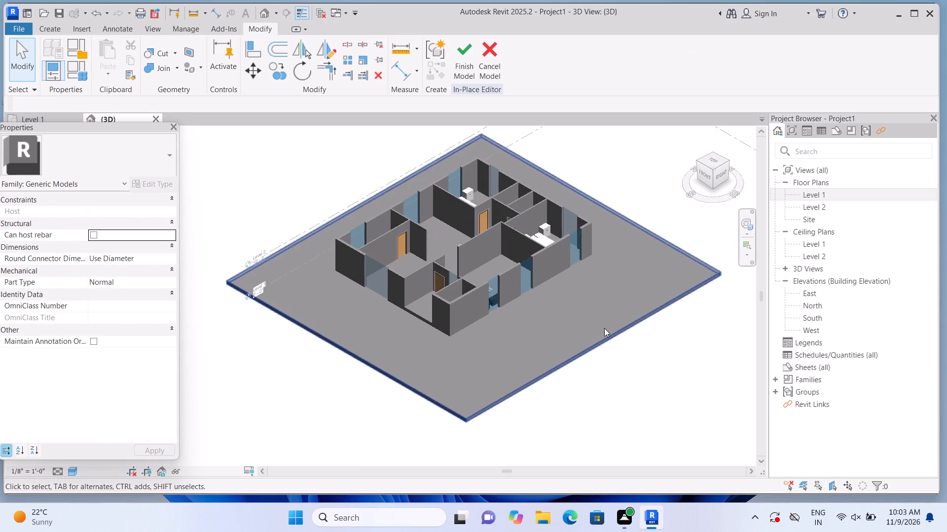
click(692, 133)
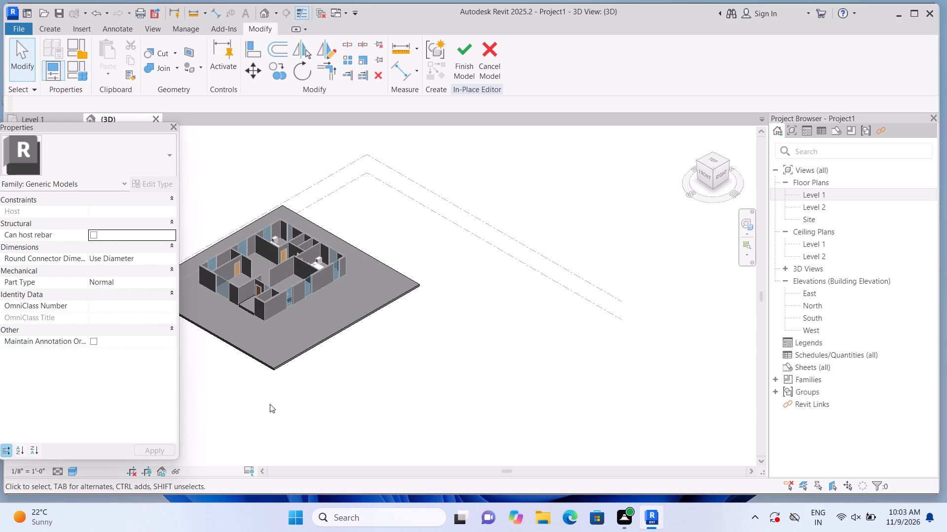
scroll(275, 405, up, 1)
middle_drag(266, 389, 450, 412)
scroll(419, 342, up, 3)
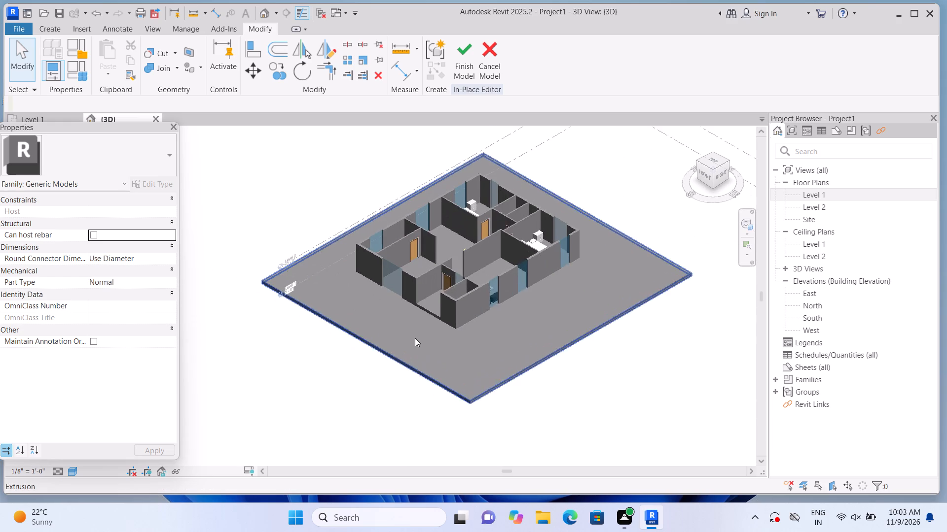
scroll(415, 338, up, 1)
scroll(357, 333, down, 2)
middle_drag(361, 318, 343, 354)
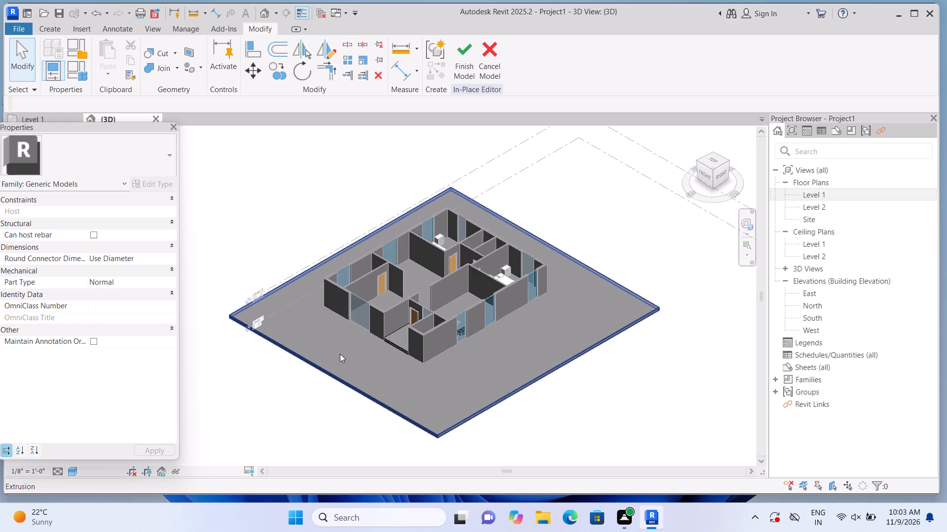
scroll(372, 374, up, 1)
click(269, 396)
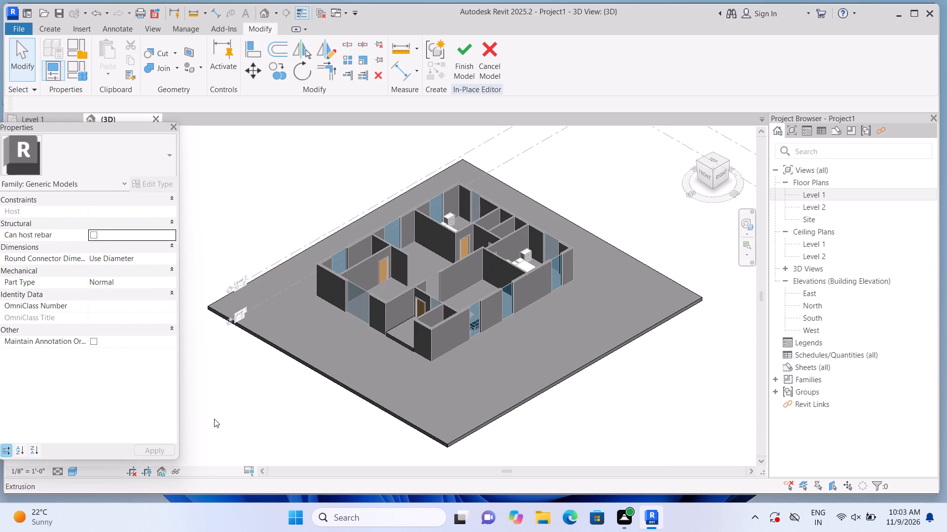
click(214, 419)
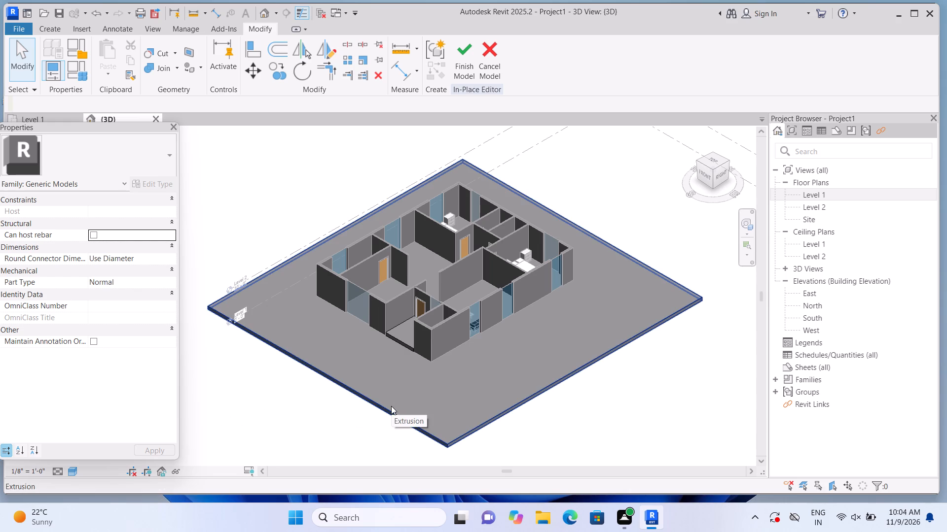
Pull the base slab's front edge in to a dimension of 39'-6" and its right-side edge in to 44'-0".
click(391, 406)
scroll(387, 403, up, 2)
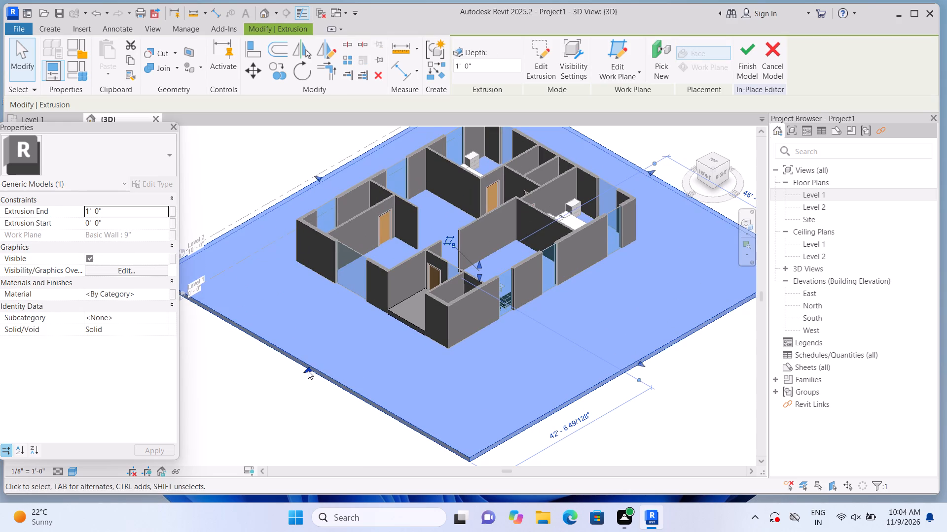
drag(310, 370, 325, 366)
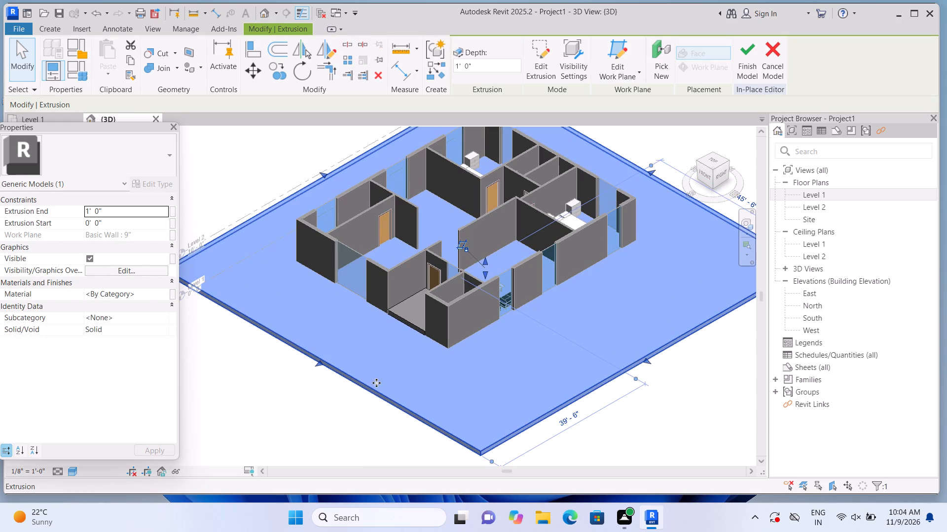
drag(647, 360, 640, 351)
Set the base slab's extrusion end to 6".
click(144, 211)
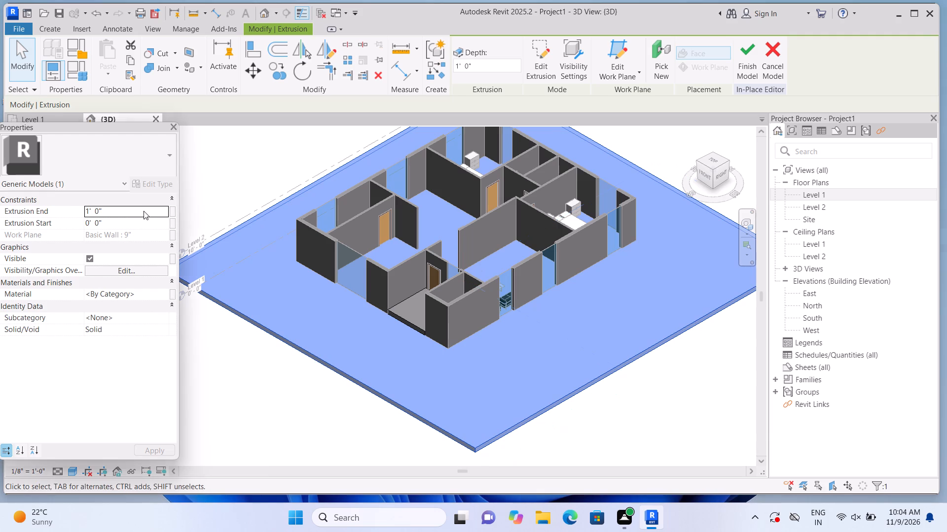
key(BackSpace)
text(6")
key(Return)
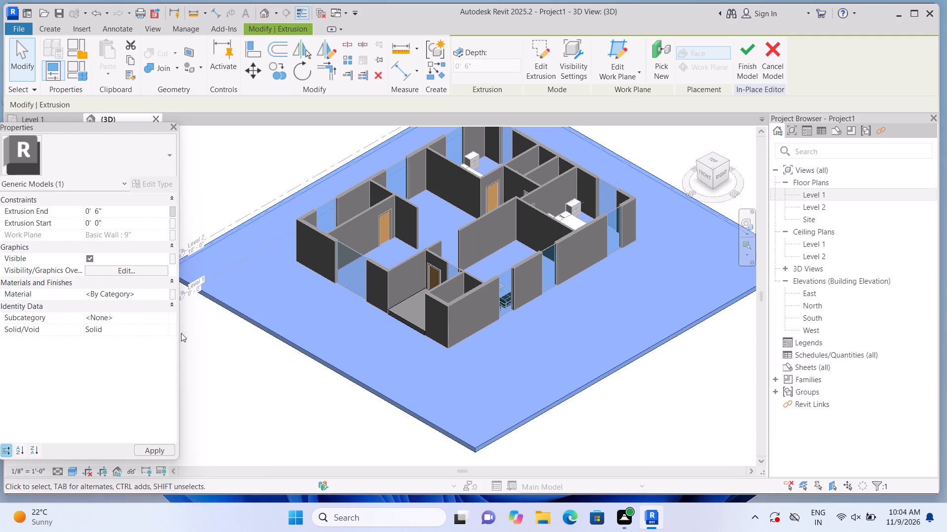
click(257, 374)
Pull the base slab's left-side edge in toward the left exterior walls and its front edge in to a dimension of 35'-6".
scroll(257, 374, down, 1)
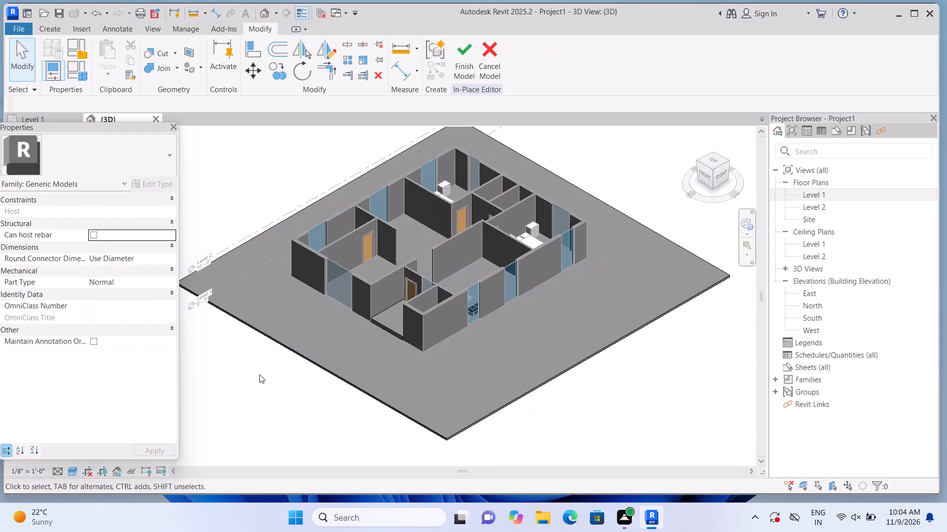
middle_drag(305, 405, 376, 416)
scroll(388, 420, up, 2)
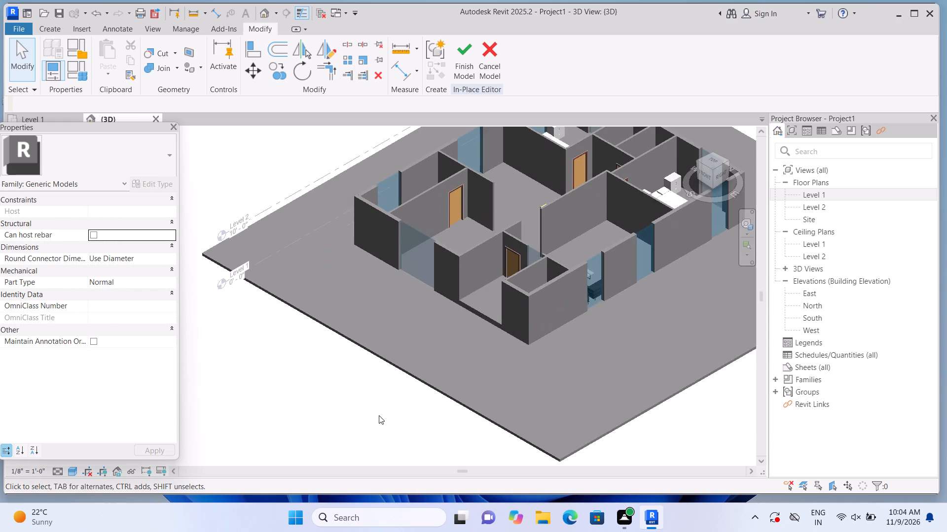
middle_drag(361, 403, 313, 429)
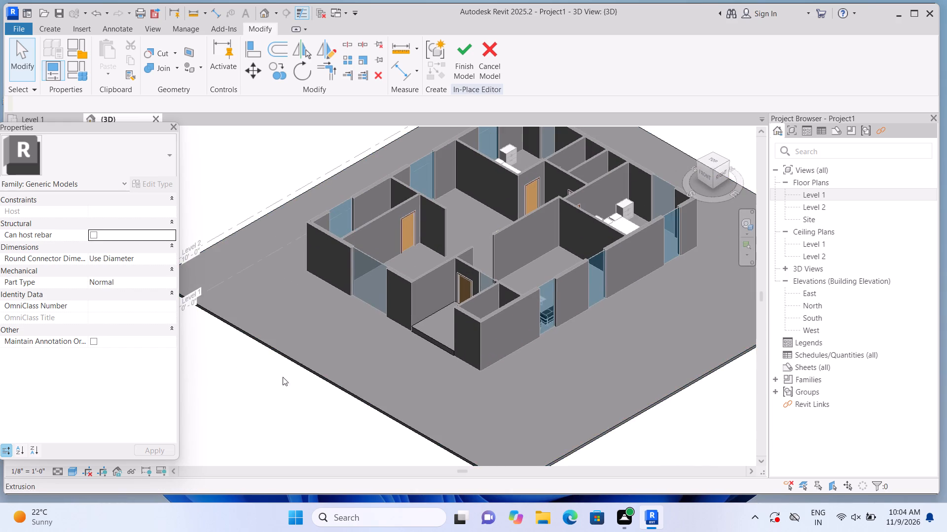
scroll(288, 376, down, 2)
click(224, 279)
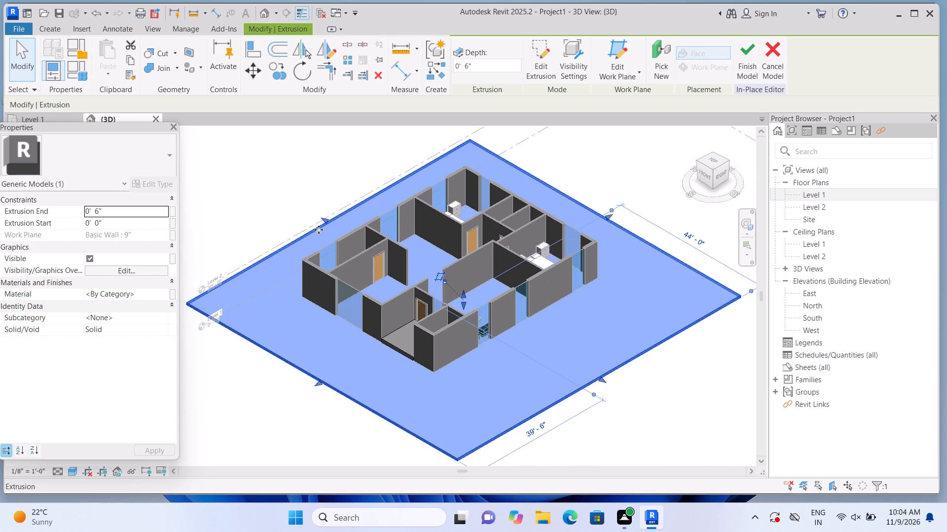
drag(326, 218, 362, 217)
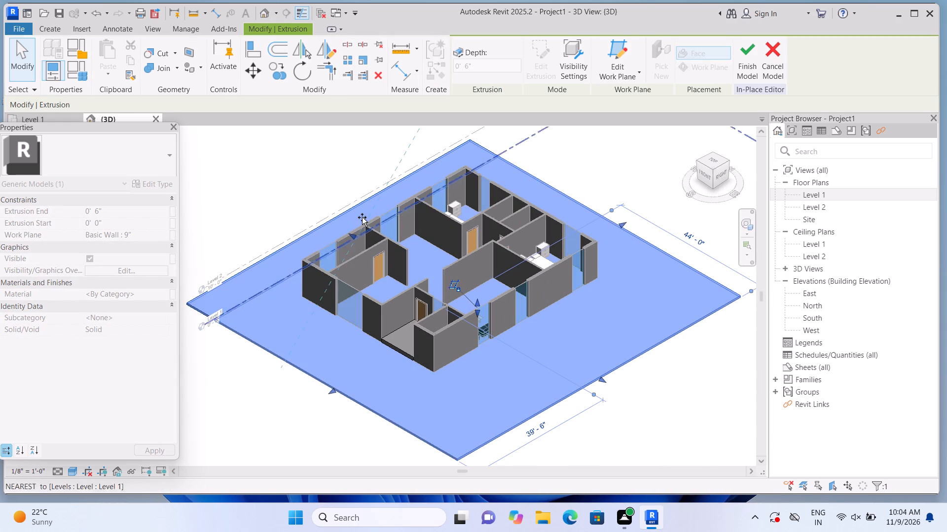
drag(362, 217, 361, 217)
scroll(238, 359, up, 1)
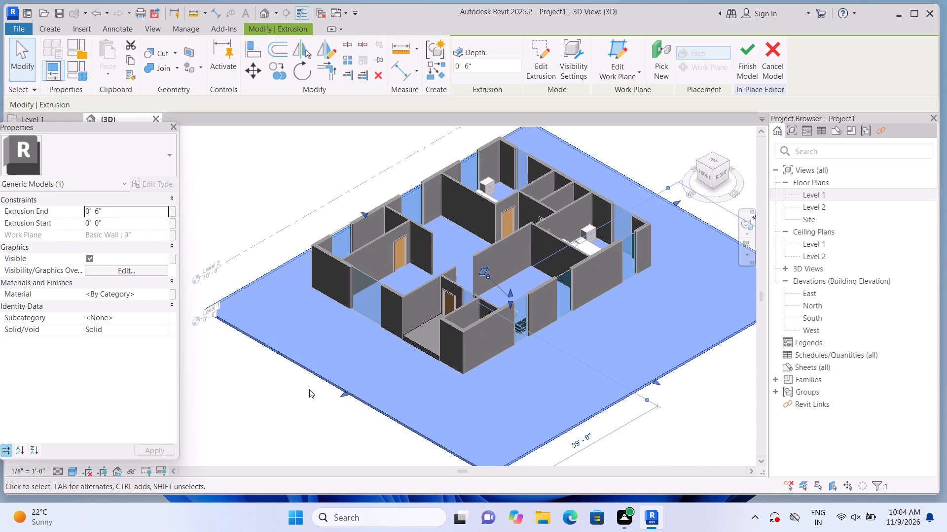
drag(342, 392, 359, 379)
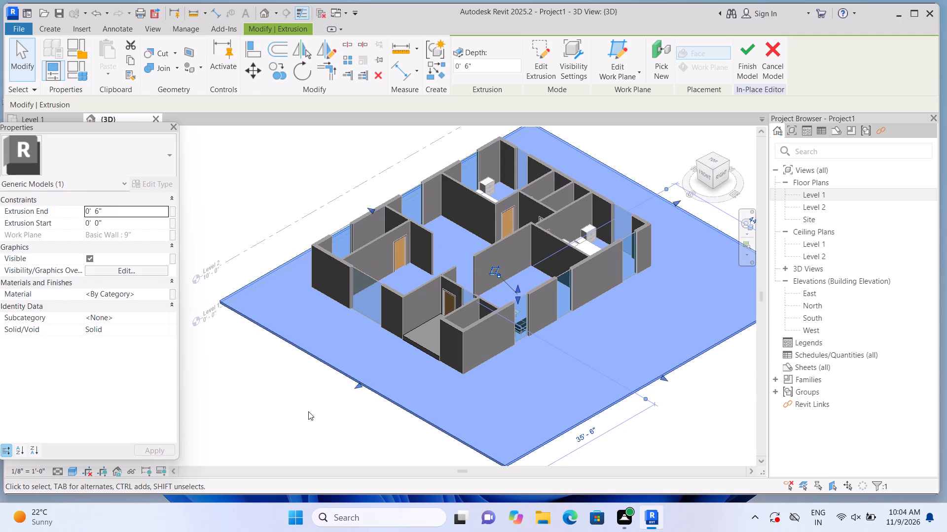
click(308, 411)
Pull the base slab's right-side edge in toward the building, to a dimension of 34'-6".
scroll(297, 401, up, 1)
scroll(297, 401, down, 2)
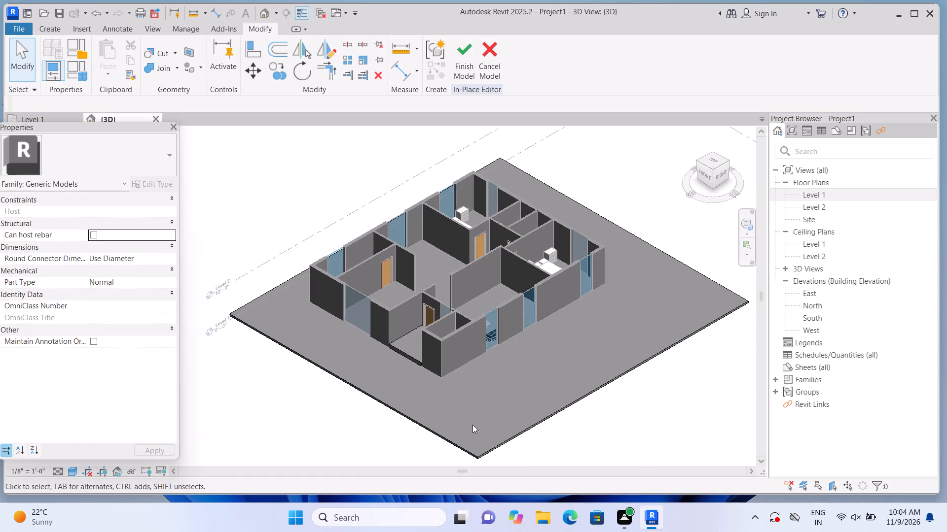
click(473, 425)
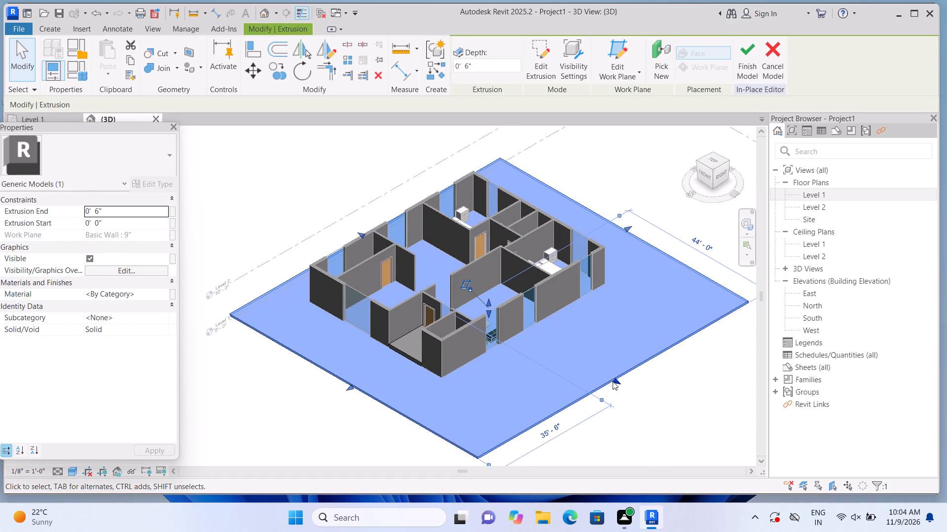
drag(616, 380, 584, 360)
click(609, 405)
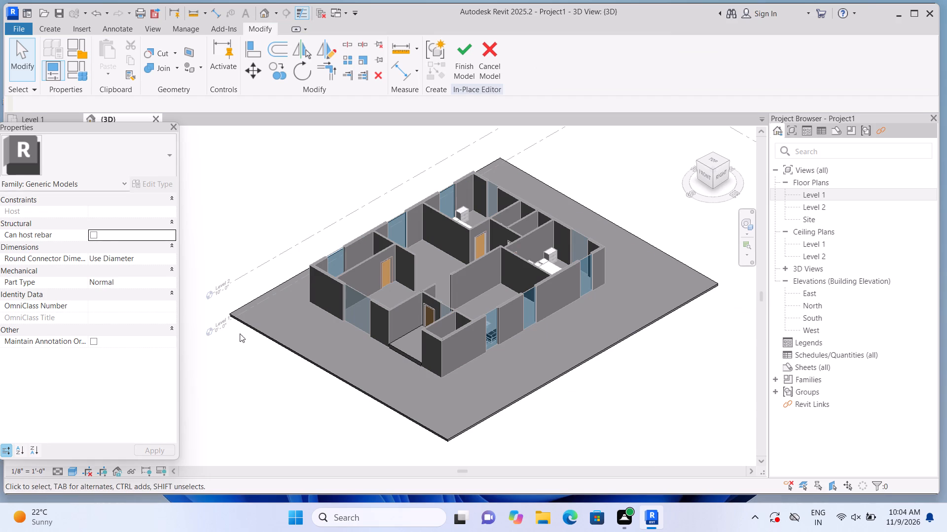
Move the base slab's left-side edge slightly outward, widening its projection beyond the left exterior walls.
click(255, 321)
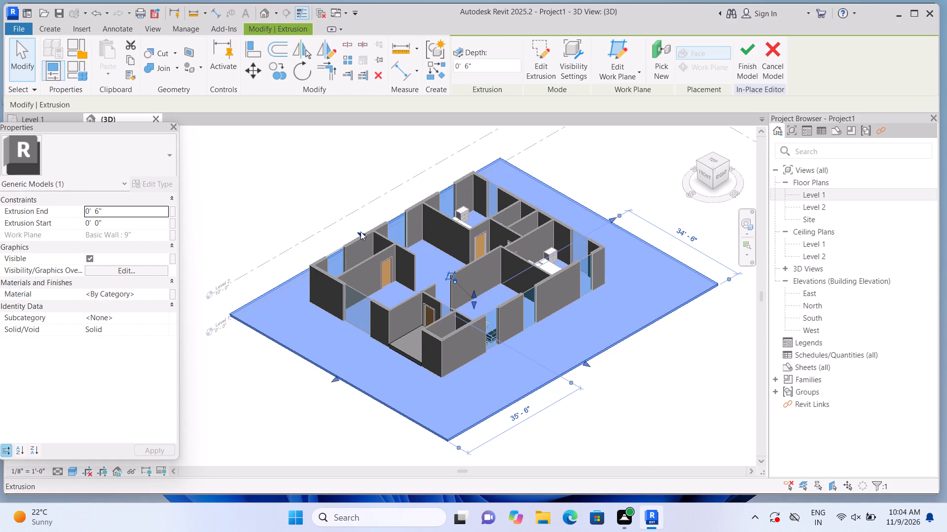
drag(361, 232, 354, 228)
click(271, 372)
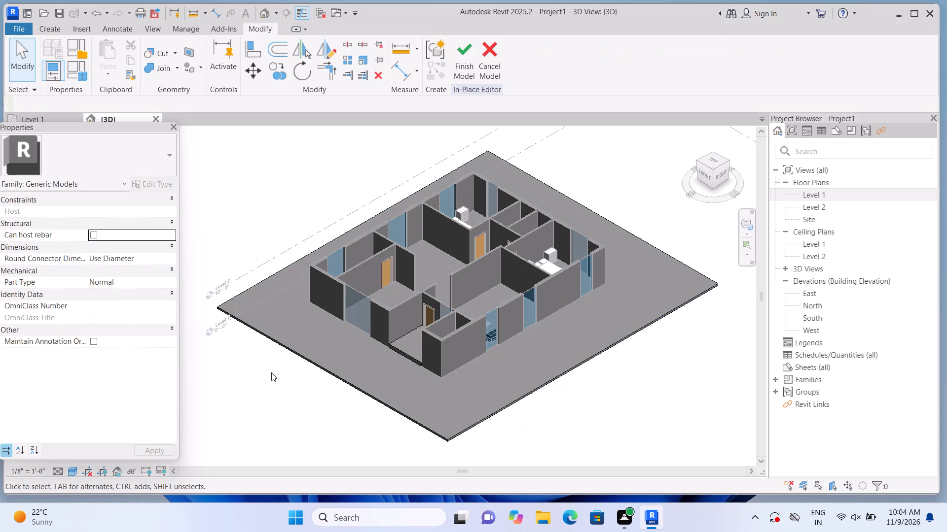
Finish the in-place base slab model and return to the project.
scroll(271, 372, down, 2)
middle_click(377, 399)
scroll(318, 366, up, 4)
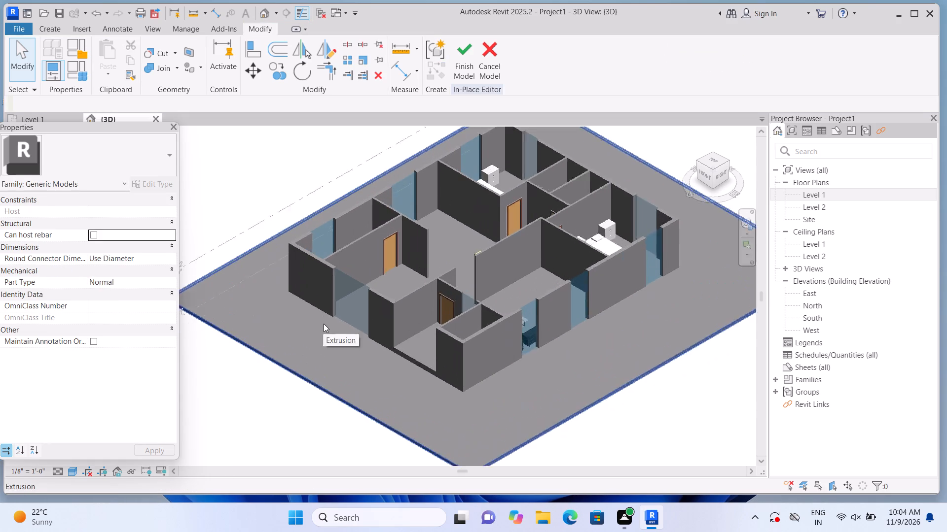
scroll(324, 324, up, 2)
scroll(359, 276, up, 2)
click(470, 74)
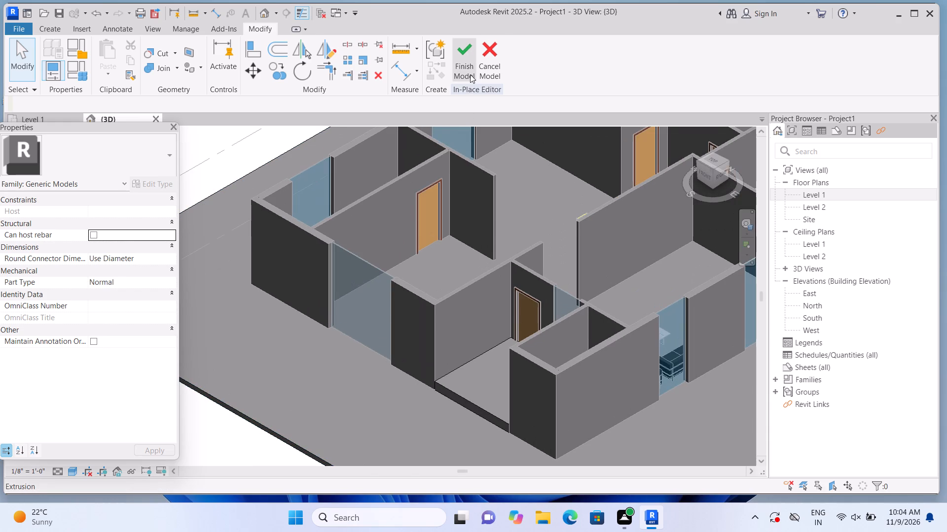
click(571, 149)
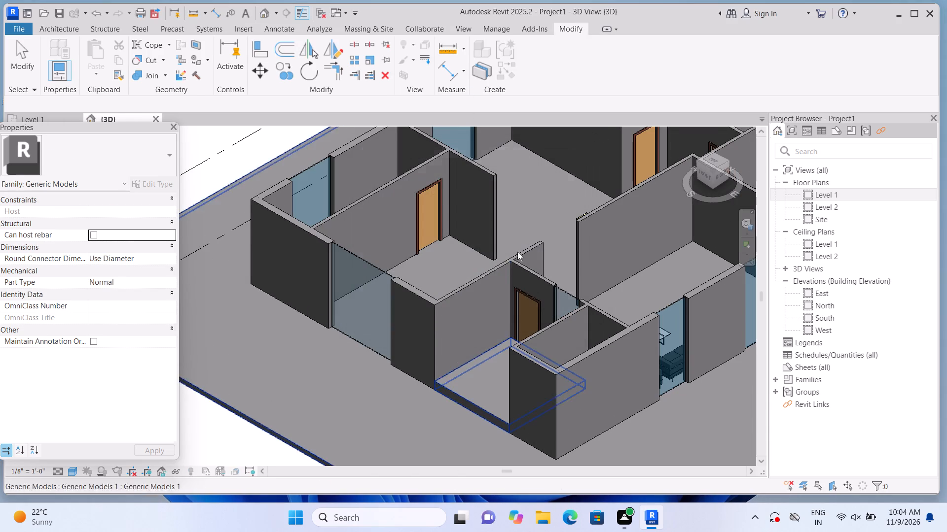
Select the large curtain-wall window in the front exterior wall and examine it in the front view.
click(365, 267)
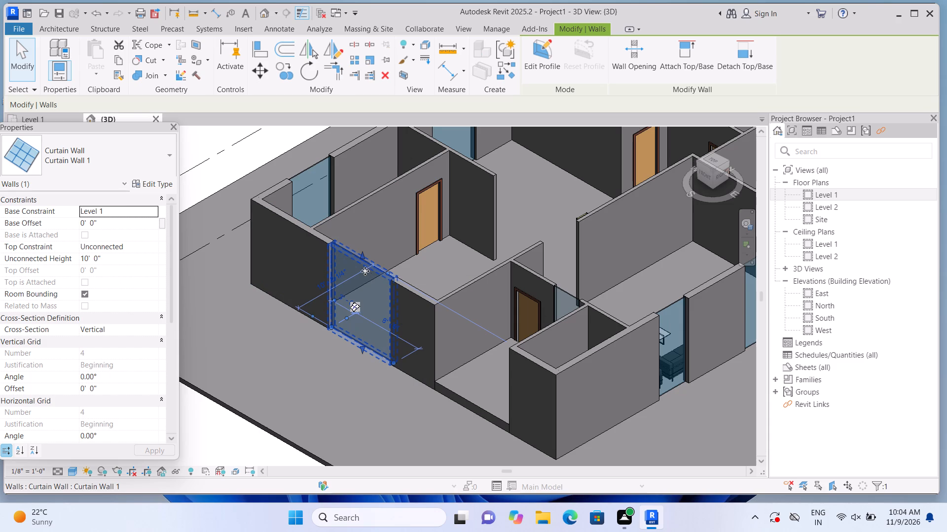
scroll(354, 315, up, 1)
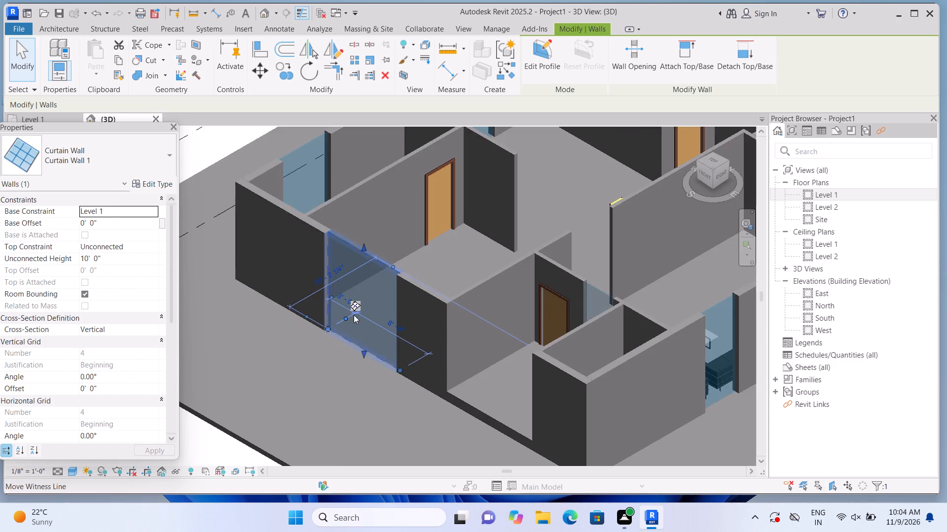
scroll(354, 315, up, 1)
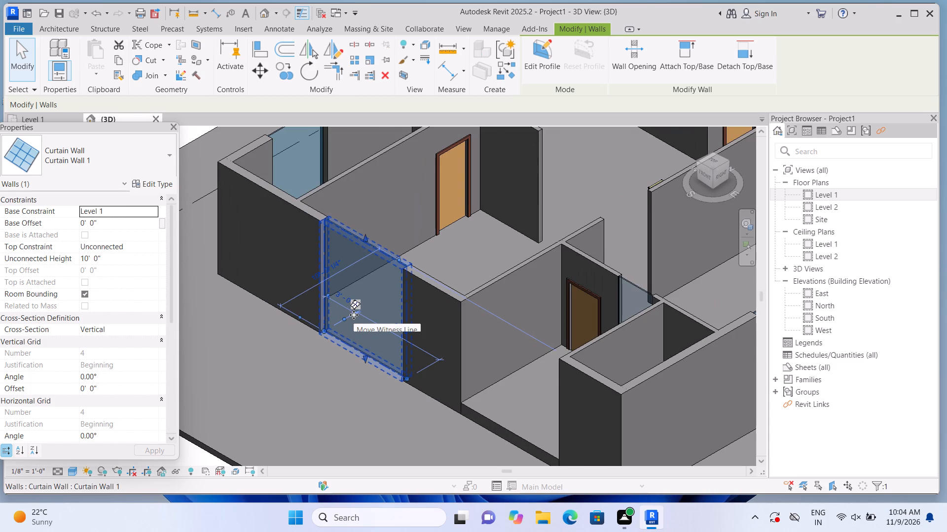
scroll(354, 315, up, 1)
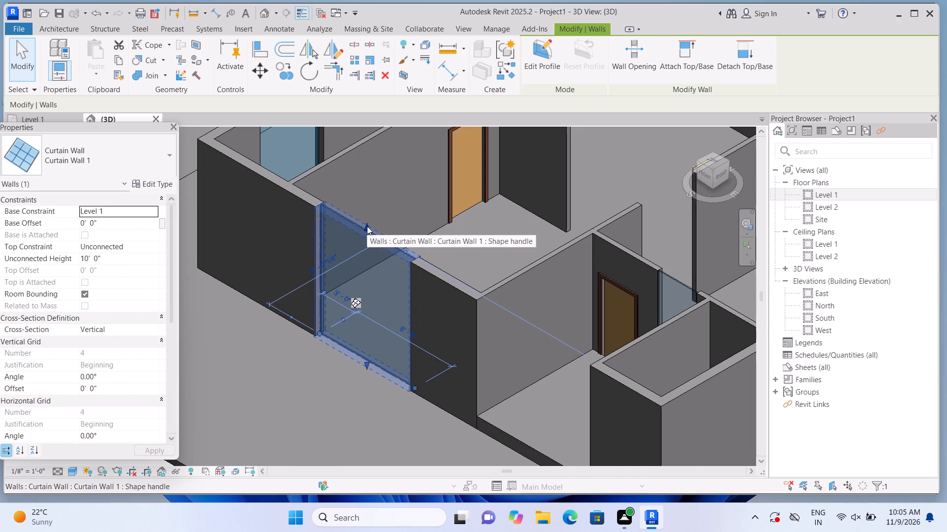
click(704, 171)
scroll(570, 234, down, 3)
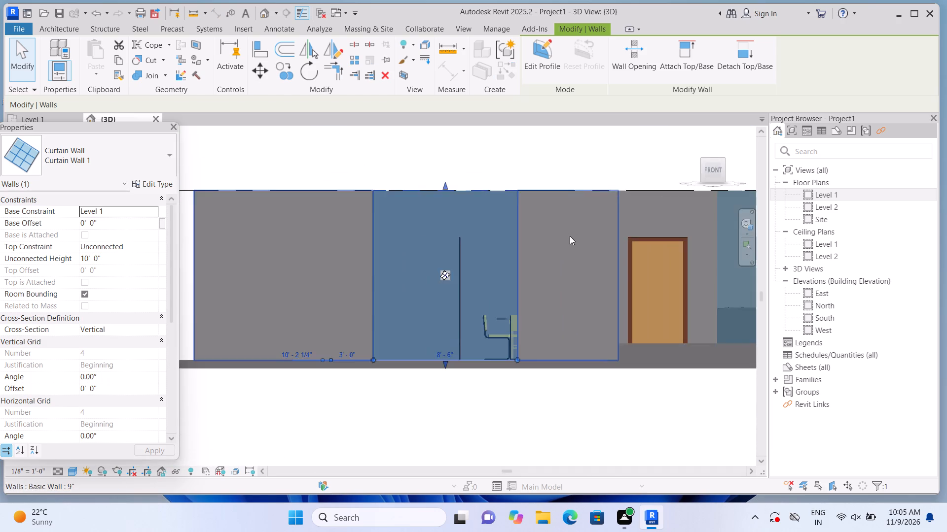
scroll(570, 236, down, 4)
click(523, 346)
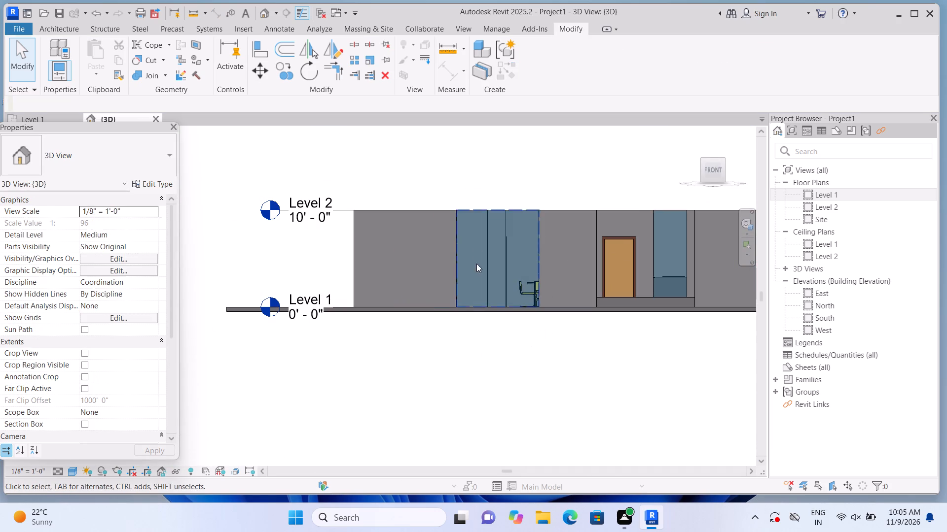
Move the large front curtain-wall window's right edge outward and its left edge inward, making it 8'-0" wide with a 4'-6" left-side dimension.
scroll(477, 249, up, 3)
click(482, 249)
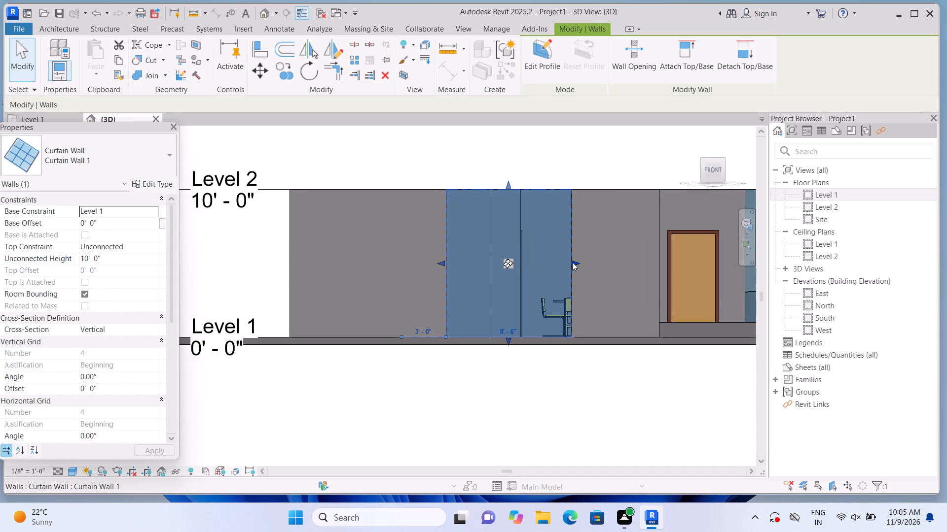
drag(573, 262, 587, 259)
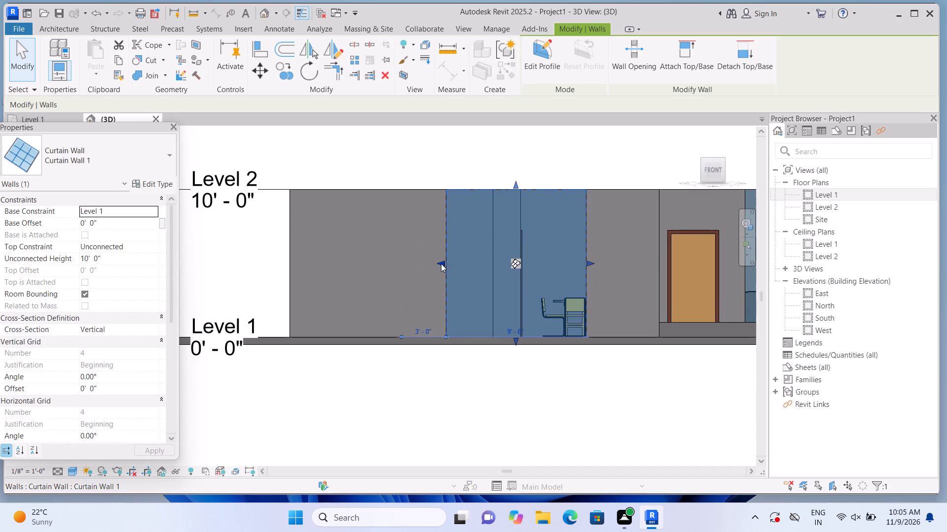
drag(439, 261, 469, 262)
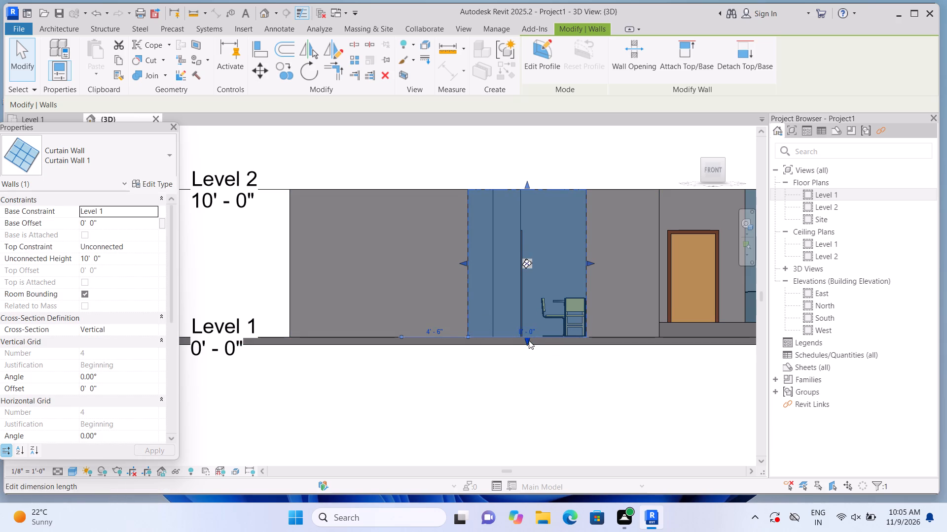
Raise the front curtain-wall window's bottom edge to about 3'-2 1/2" and lower its top edge for a height of about 5'-5".
drag(524, 337, 532, 293)
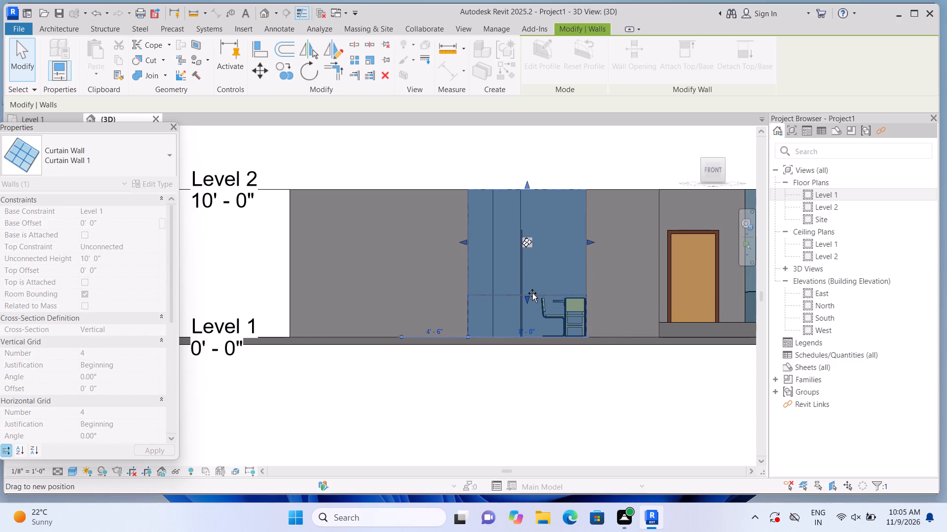
drag(532, 293, 532, 290)
drag(526, 182, 527, 208)
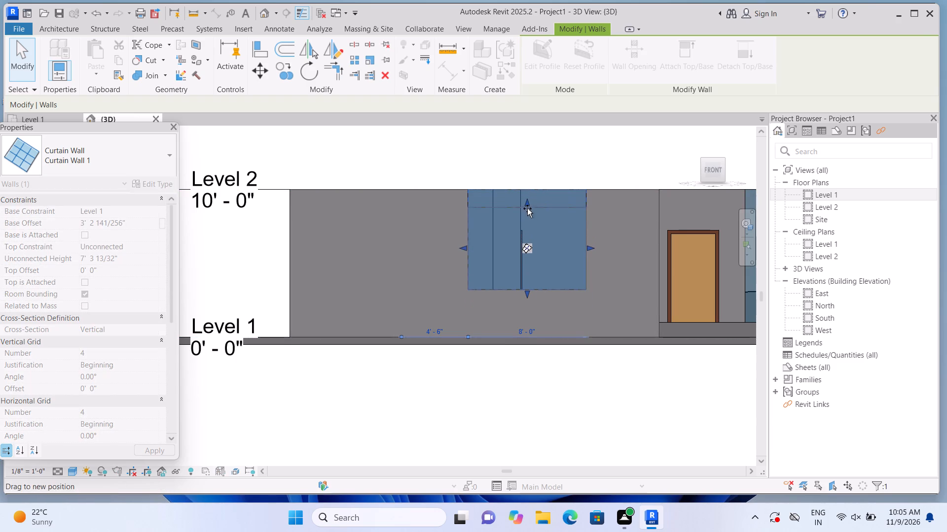
drag(527, 208, 527, 209)
Adjust both side edges of the front curtain-wall window to make it 7'-0" wide with a 5'-0" left-side dimension.
drag(586, 246, 575, 246)
click(531, 381)
middle_drag(528, 377, 451, 383)
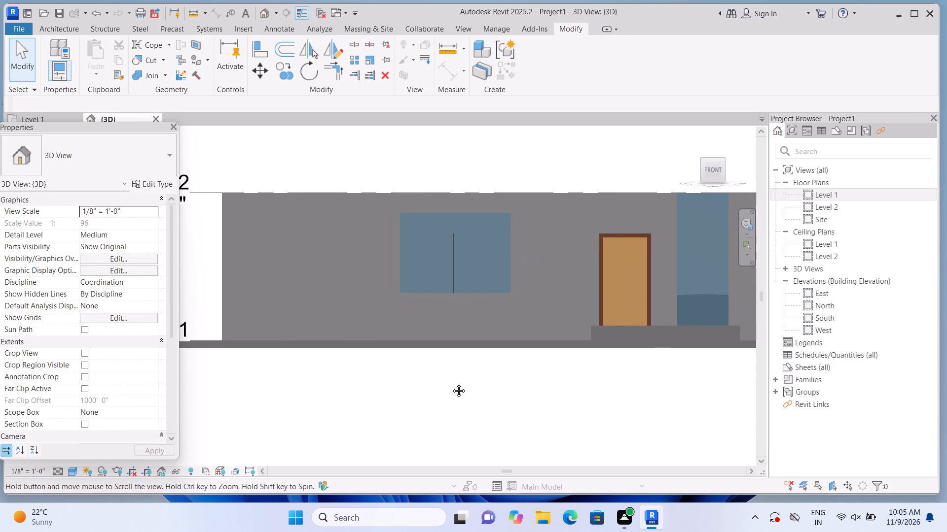
middle_drag(451, 383, 449, 383)
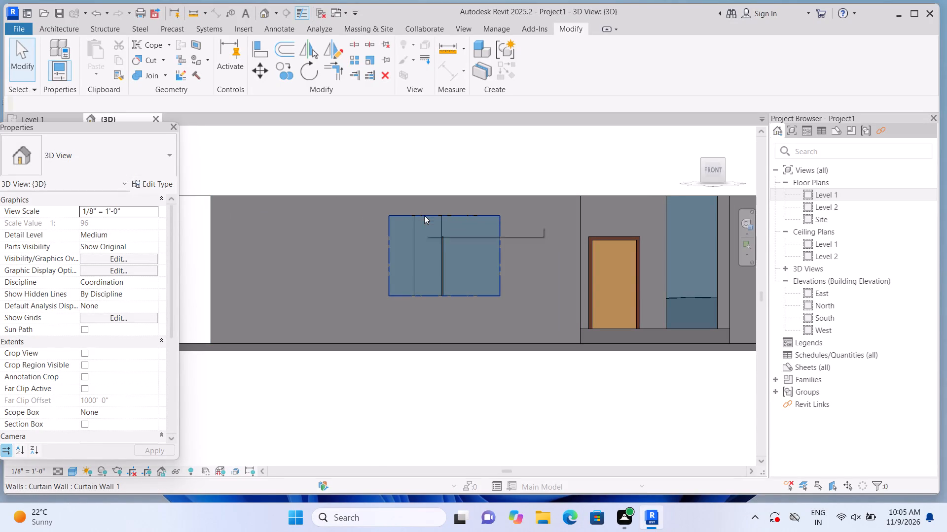
click(493, 262)
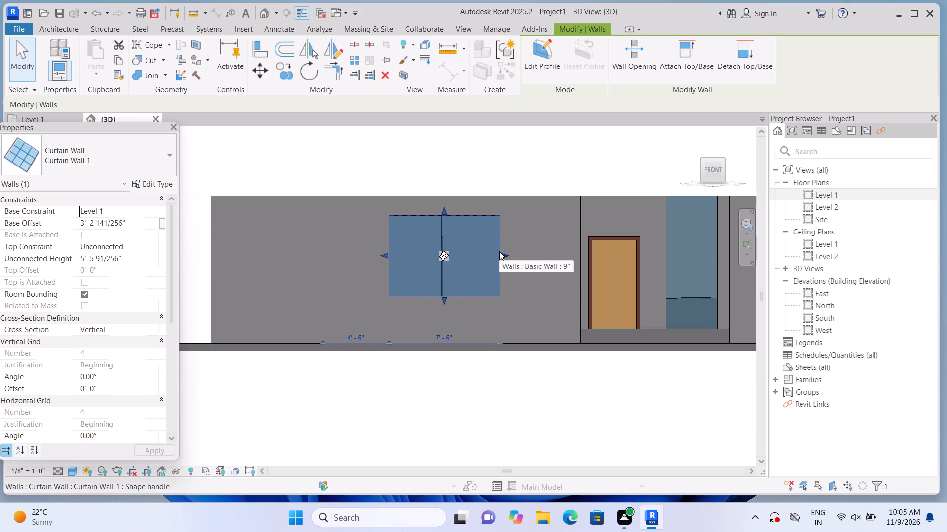
drag(504, 253, 498, 253)
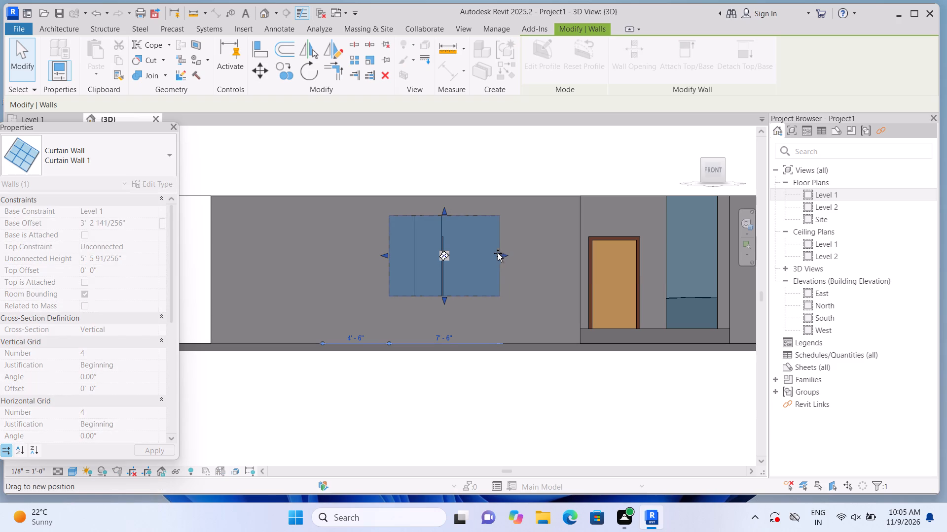
drag(498, 253, 496, 253)
drag(502, 252, 492, 252)
click(468, 373)
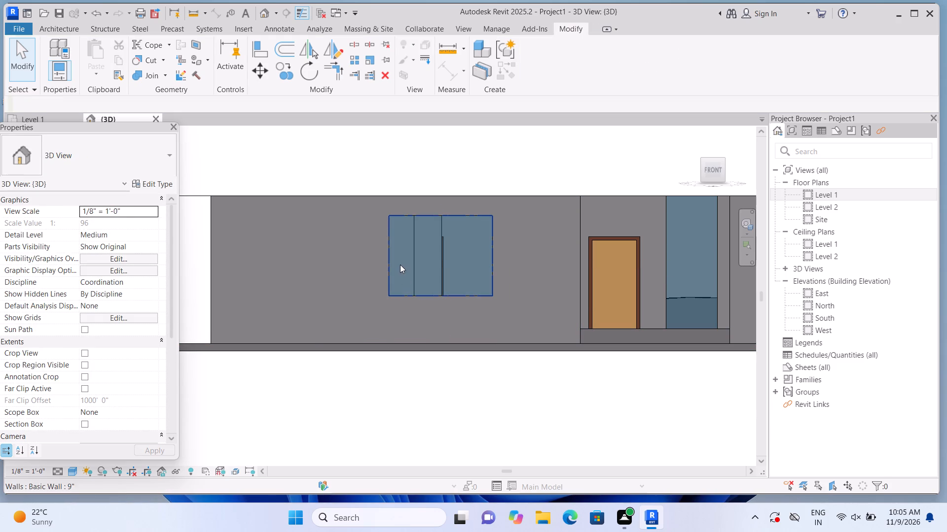
click(400, 265)
drag(386, 253, 394, 256)
click(497, 254)
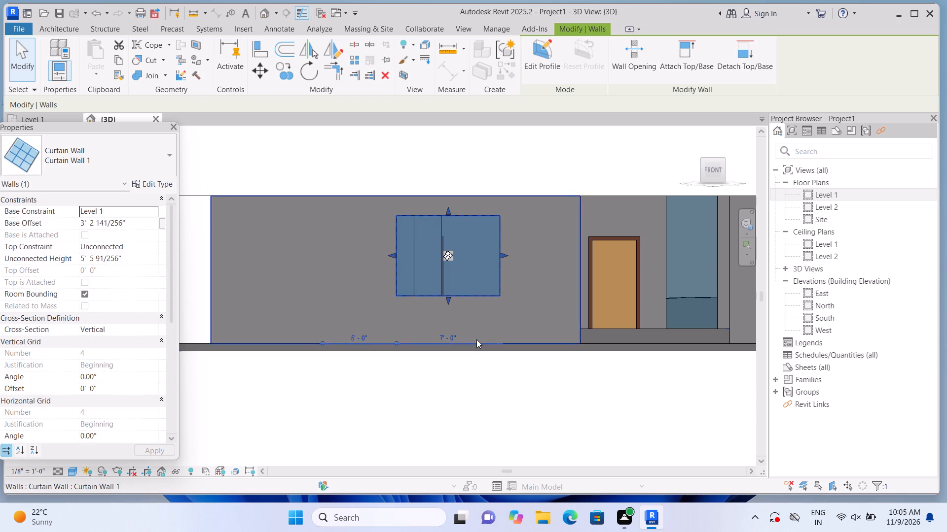
click(467, 384)
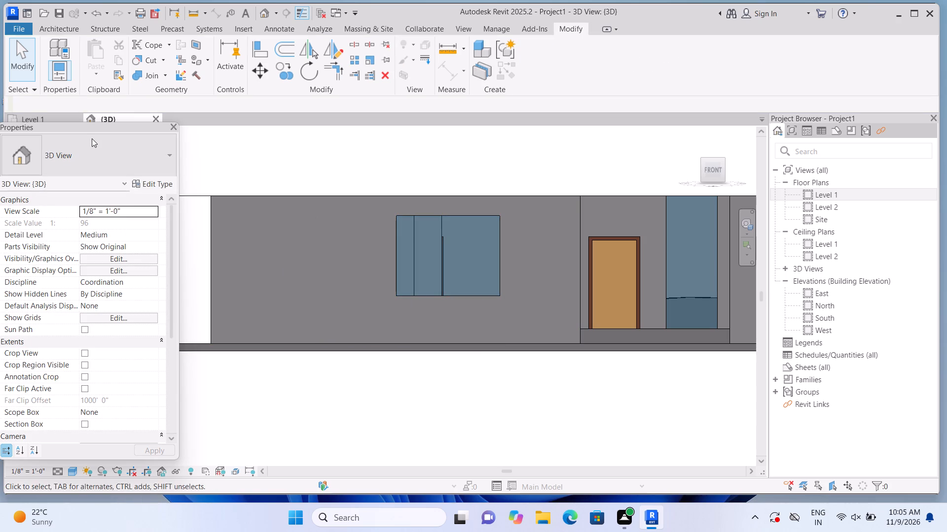
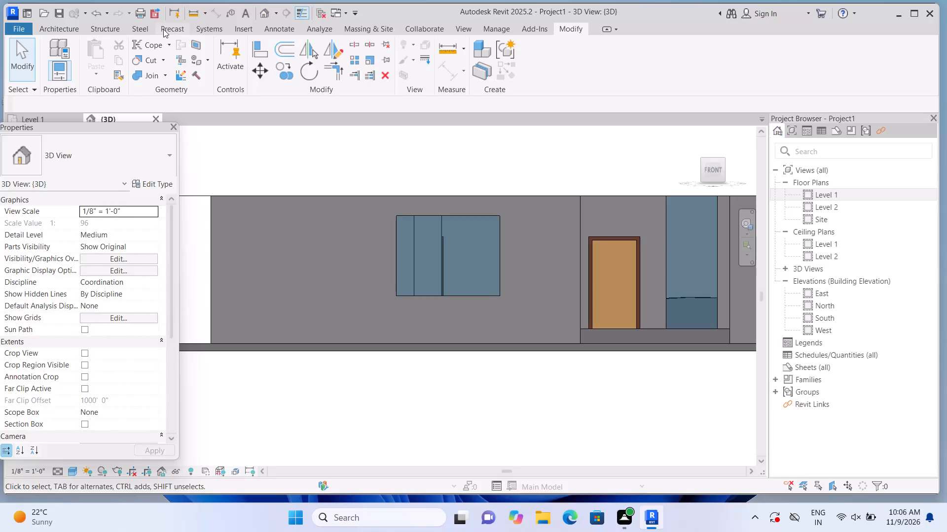
Add two vertical curtain grid lines to the large front curtain-wall window, dividing it into three 2'-4" wide panels.
click(62, 26)
click(339, 68)
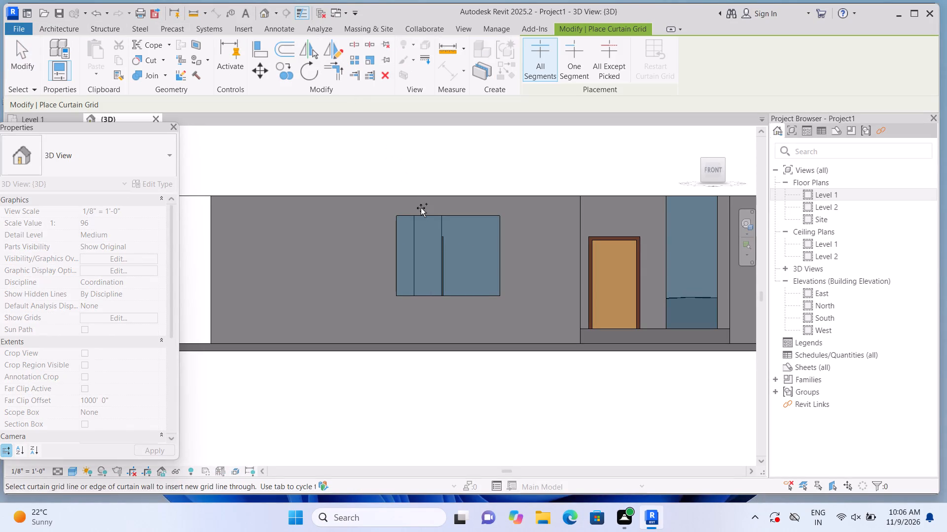
click(429, 219)
click(468, 220)
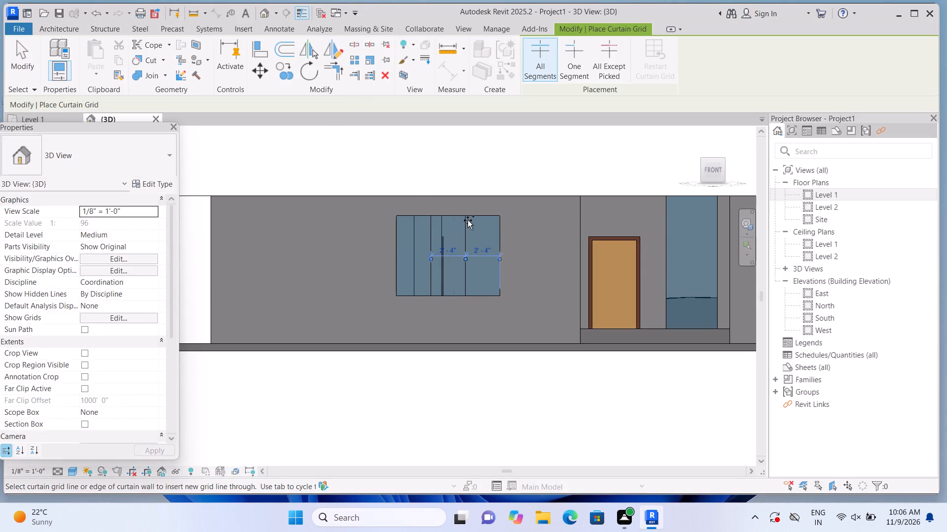
Place 2.5" x 5" rectangular mullions on both vertical grid lines and all four edges of the large front curtain-wall window.
click(60, 26)
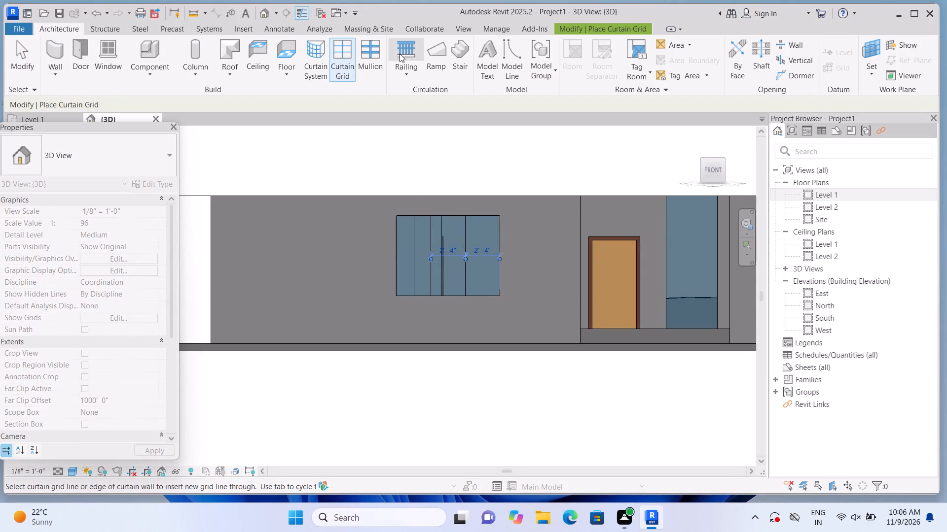
click(383, 58)
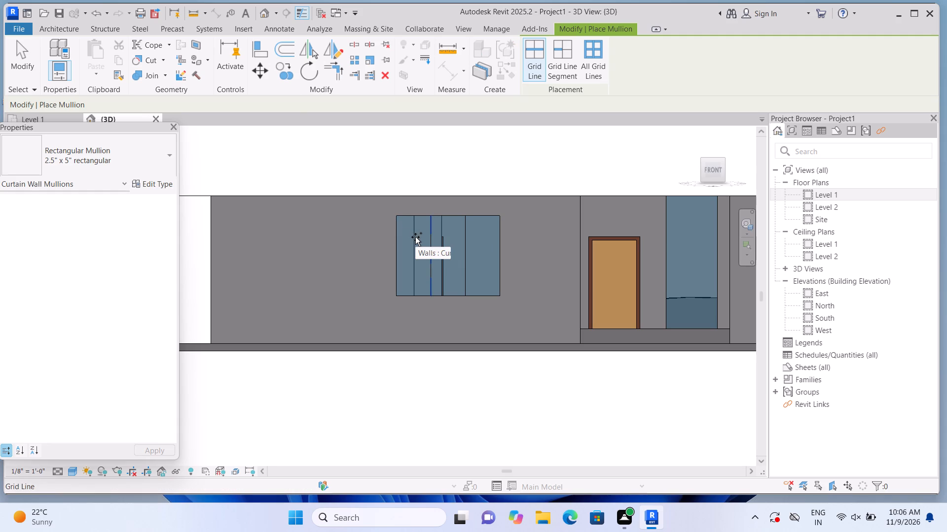
click(426, 239)
click(421, 214)
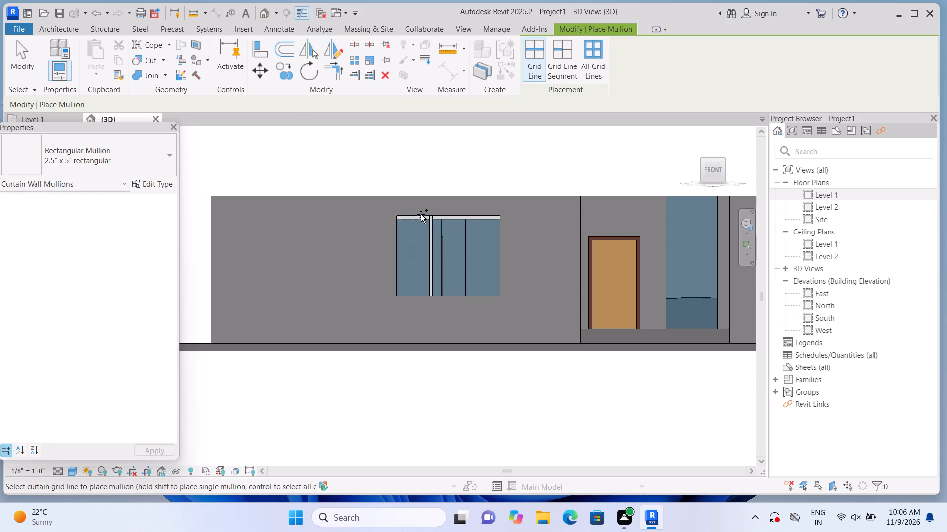
click(391, 251)
click(416, 297)
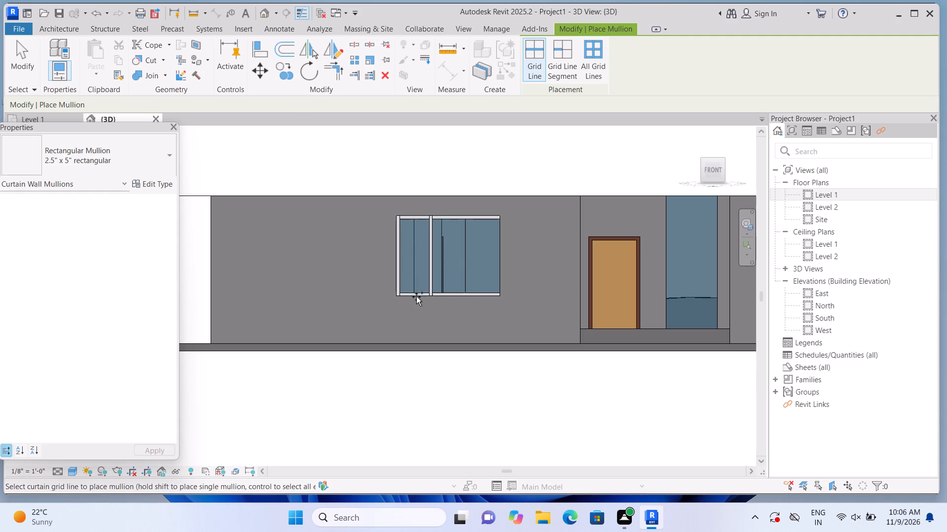
click(498, 272)
click(476, 268)
scroll(468, 267, down, 2)
key(Escape)
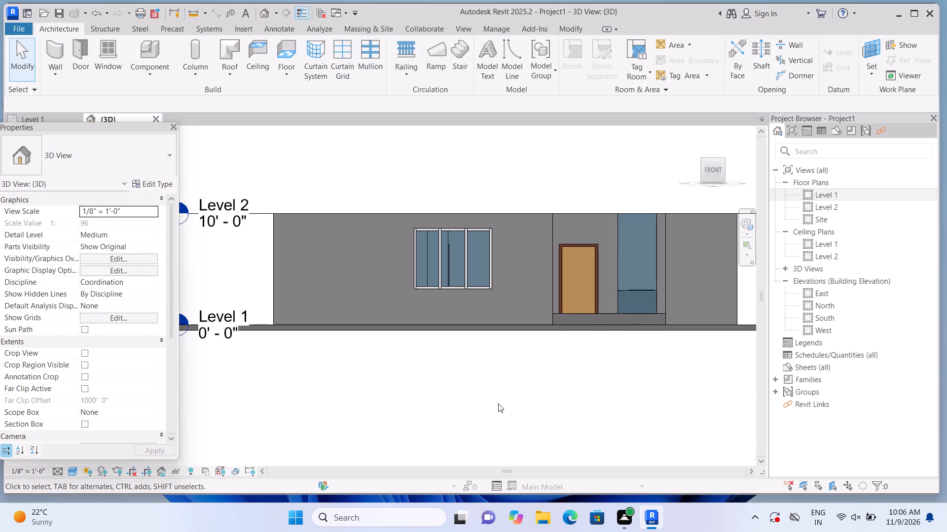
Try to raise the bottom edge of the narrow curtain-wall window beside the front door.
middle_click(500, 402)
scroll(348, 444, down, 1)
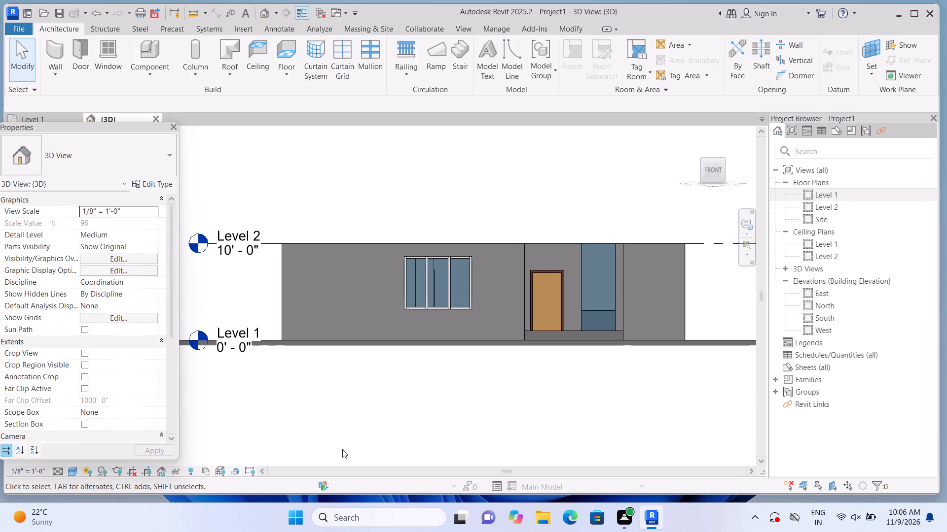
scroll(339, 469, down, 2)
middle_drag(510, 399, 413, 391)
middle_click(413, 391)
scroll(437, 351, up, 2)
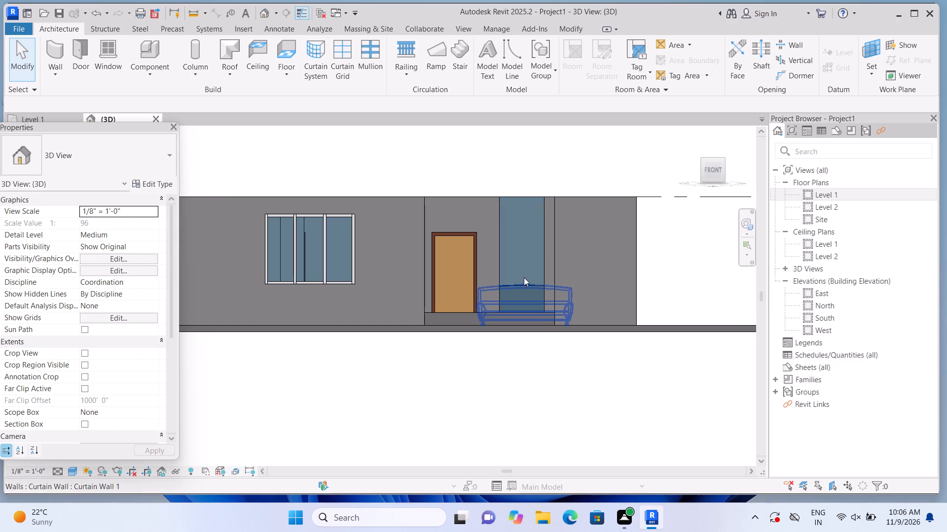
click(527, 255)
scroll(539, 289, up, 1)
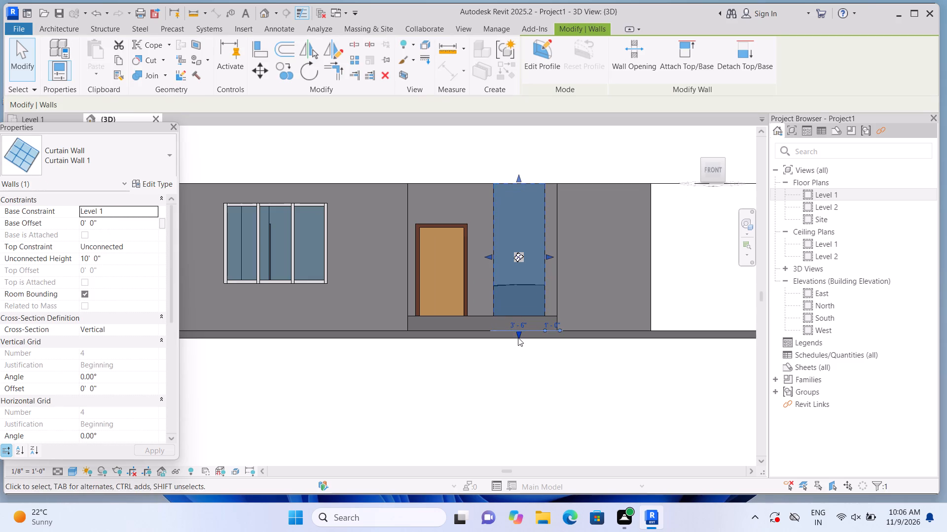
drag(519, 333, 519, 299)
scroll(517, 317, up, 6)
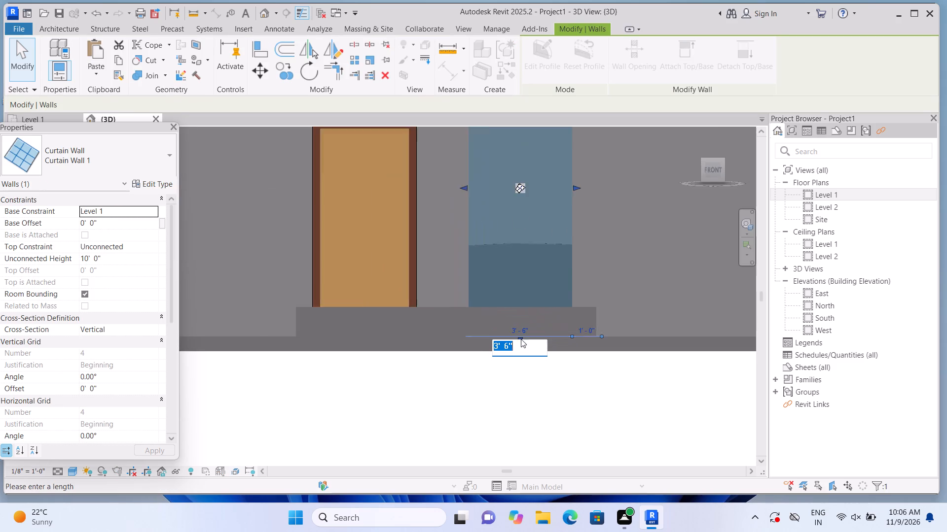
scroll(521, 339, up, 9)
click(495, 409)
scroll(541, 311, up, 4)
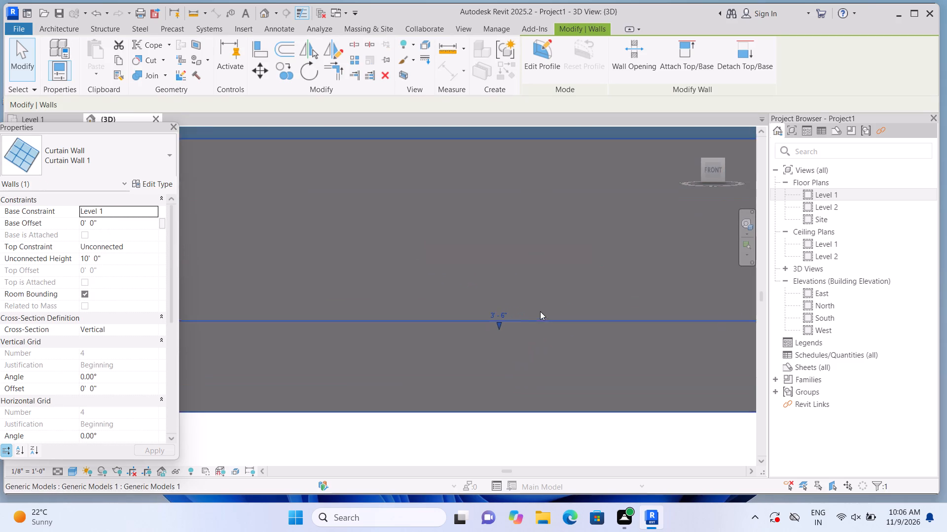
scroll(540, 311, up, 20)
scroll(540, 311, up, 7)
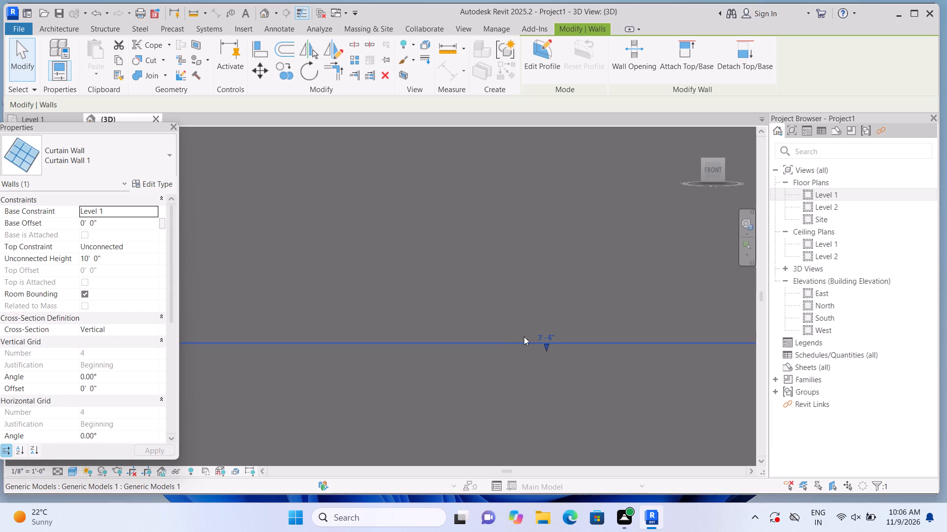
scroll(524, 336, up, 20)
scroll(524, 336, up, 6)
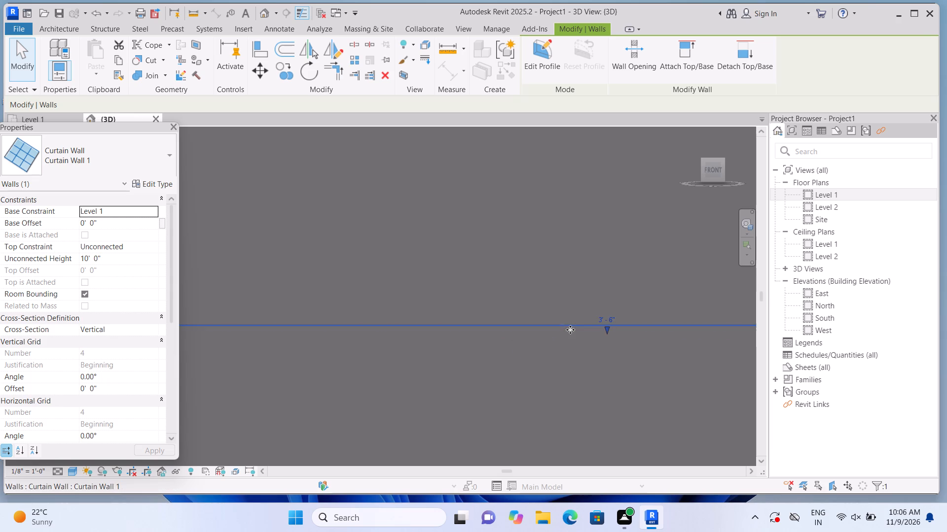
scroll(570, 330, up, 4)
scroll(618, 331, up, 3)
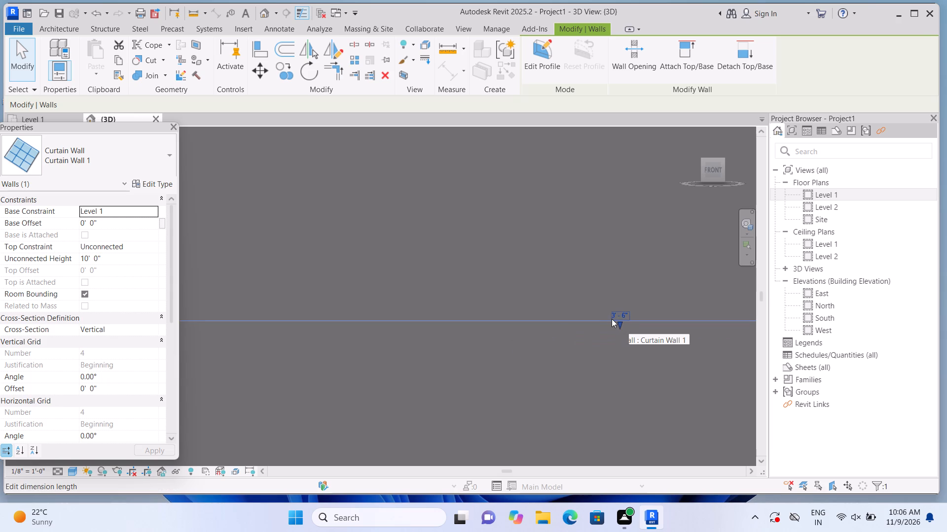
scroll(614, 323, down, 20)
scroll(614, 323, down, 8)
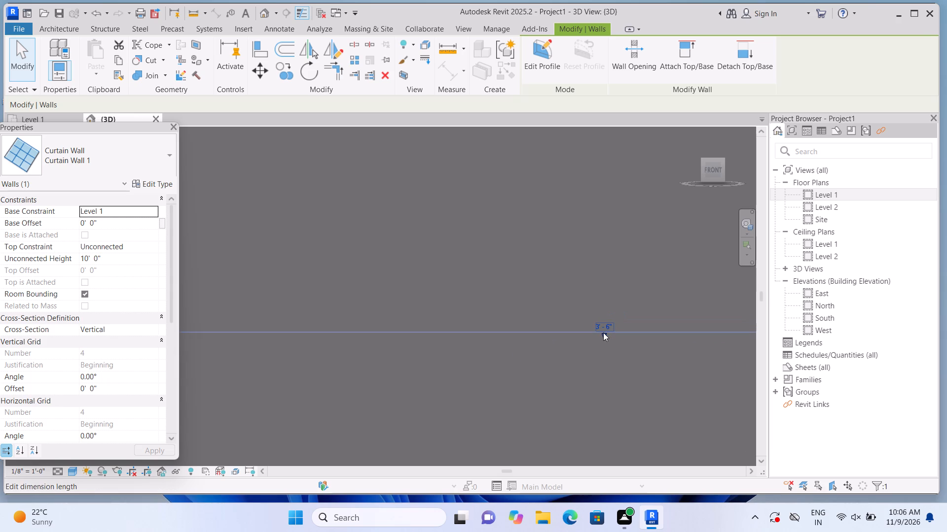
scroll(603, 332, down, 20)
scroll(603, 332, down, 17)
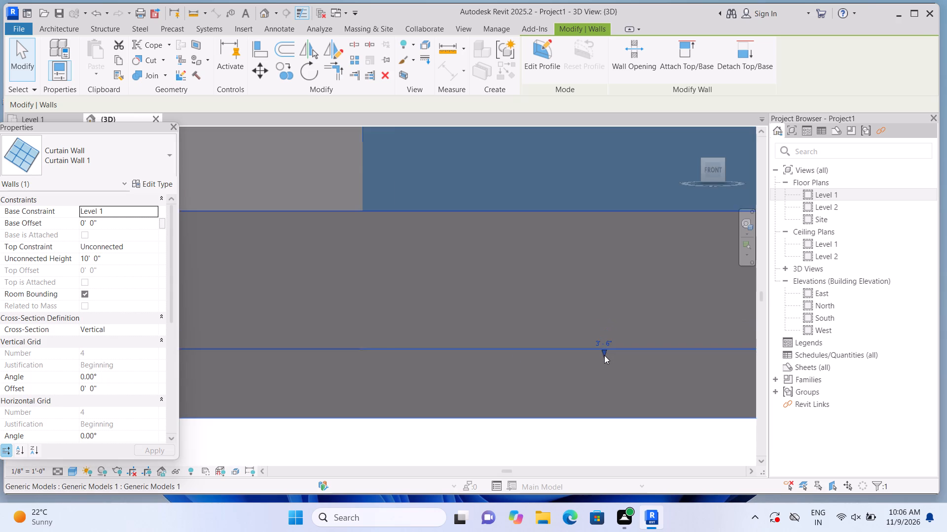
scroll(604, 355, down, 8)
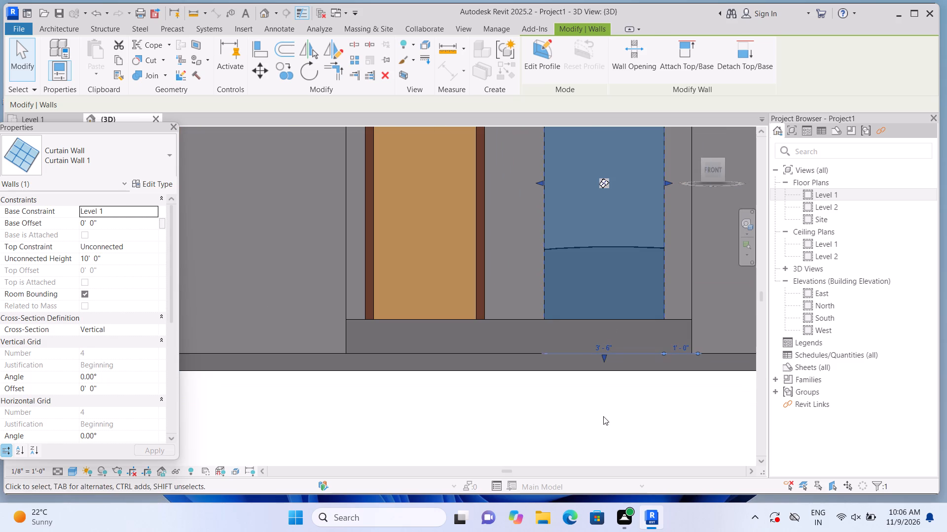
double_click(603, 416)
Raise the narrow front curtain-wall window's bottom edge to a base offset of about 2'-6" and lower its top edge below the wall top.
click(621, 285)
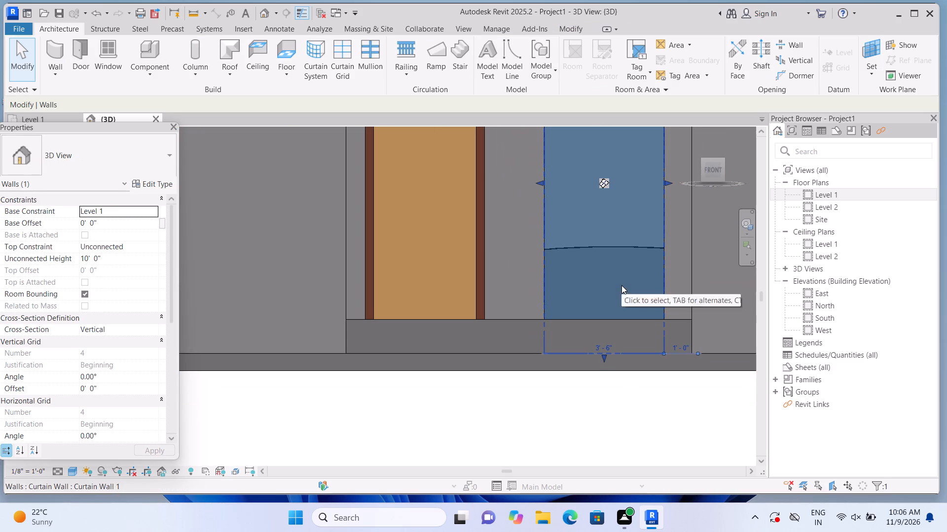
drag(604, 360, 613, 295)
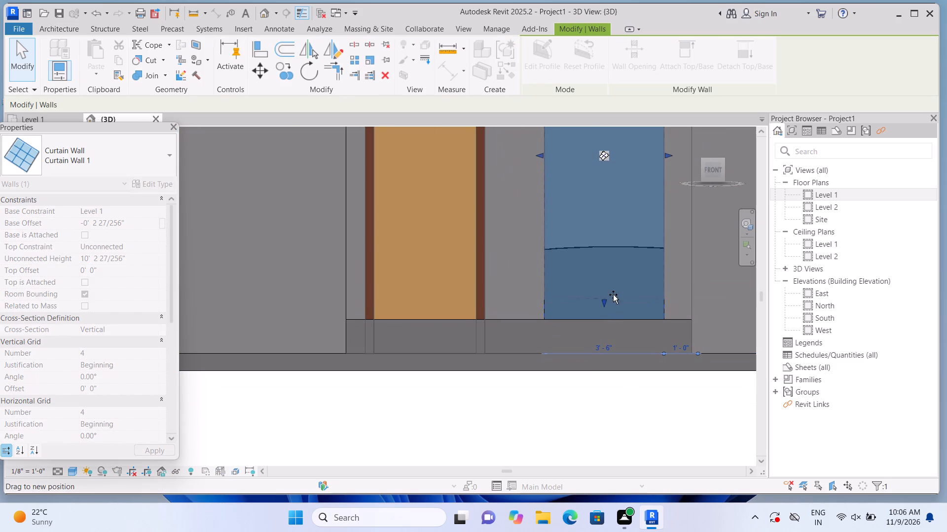
drag(613, 295, 614, 268)
scroll(597, 324, down, 8)
middle_drag(574, 384, 547, 414)
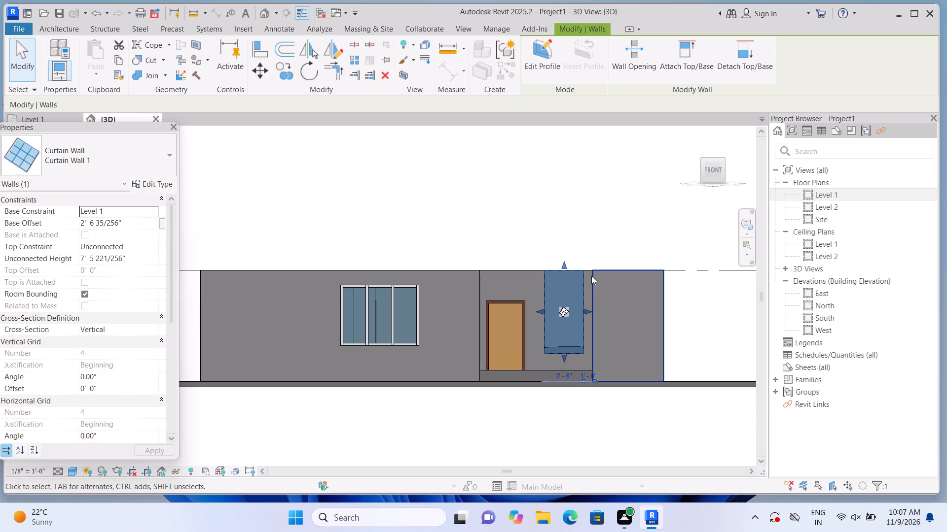
scroll(592, 276, up, 3)
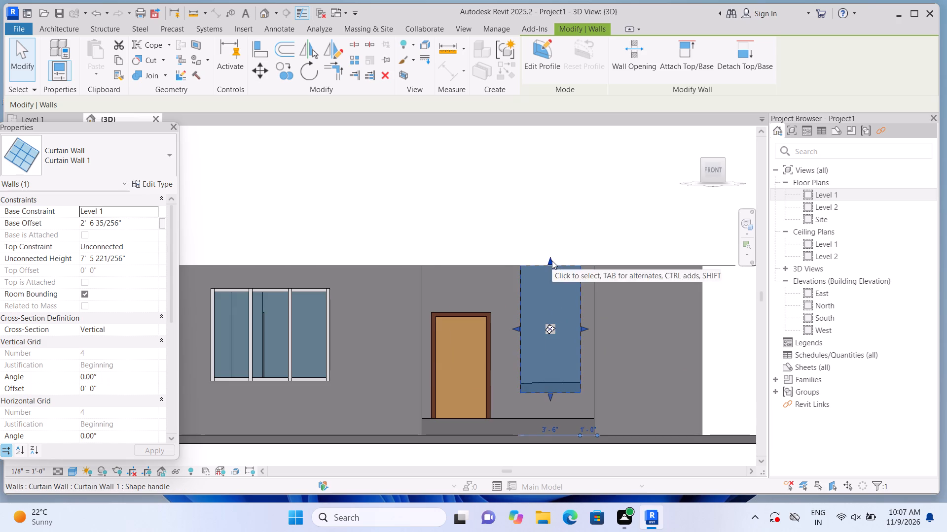
drag(550, 259, 550, 285)
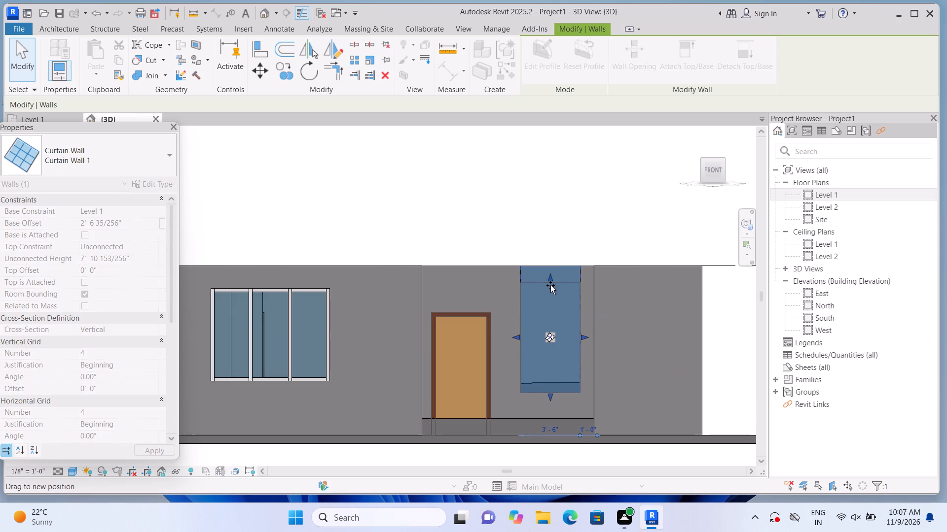
drag(550, 285, 551, 288)
click(555, 238)
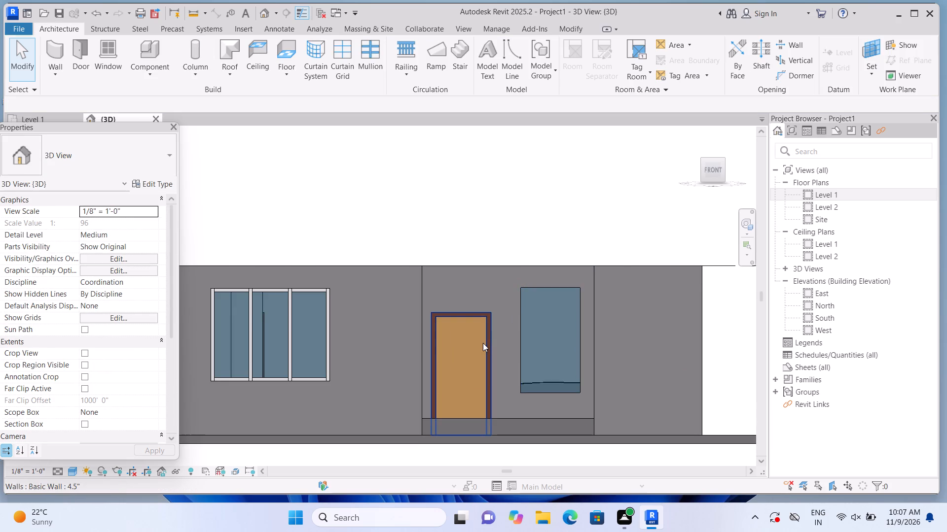
Nudge the front single-flush door upward to a sill height of 1'-8".
click(483, 343)
key(Up)
key(Up)
key(Up)
key(Up)
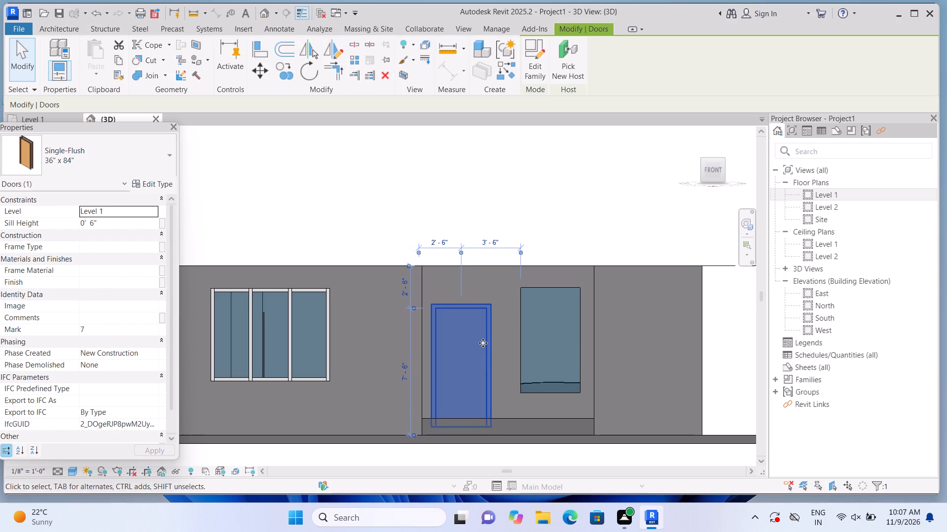
key(Up)
key(Up)
key(Up)
key(Up)
key(Up)
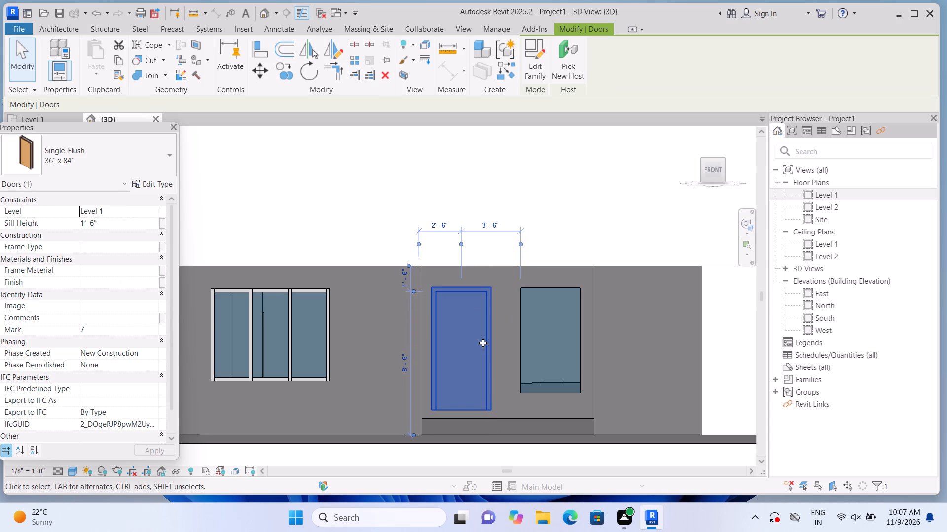
key(Up)
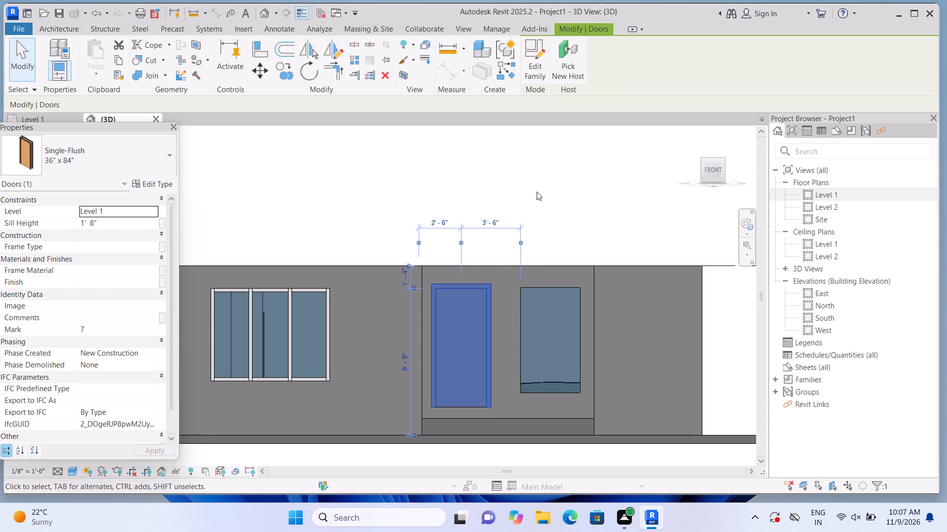
click(538, 188)
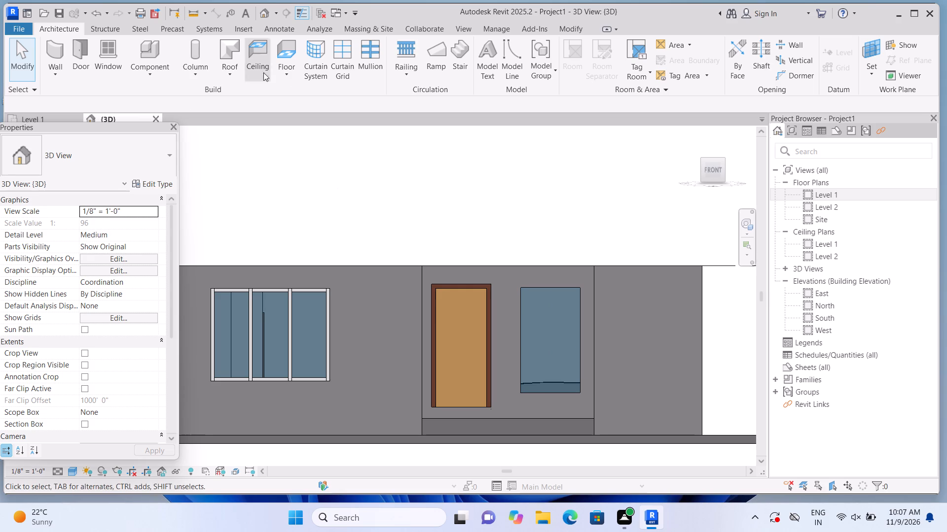
Add a vertical curtain grid line at the middle of the narrow front curtain-wall window, giving two 1'-9" panels.
click(334, 74)
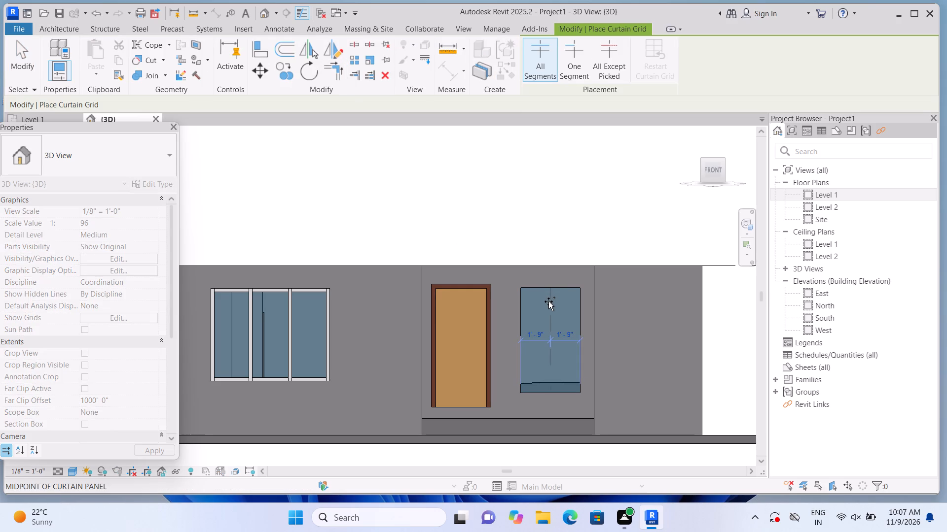
click(549, 301)
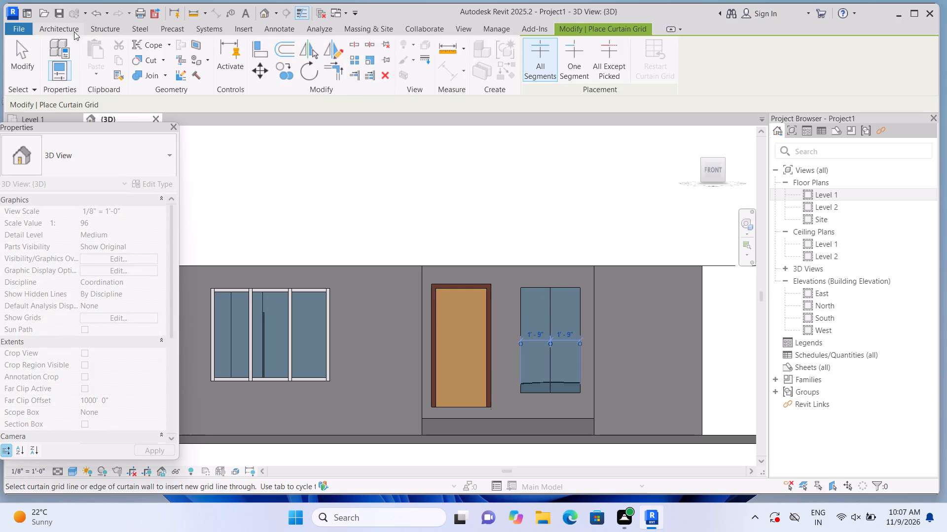
Place 2.5" x 5" rectangular mullions on the centre grid line and all four edges of the narrow front curtain-wall window.
click(67, 24)
click(367, 65)
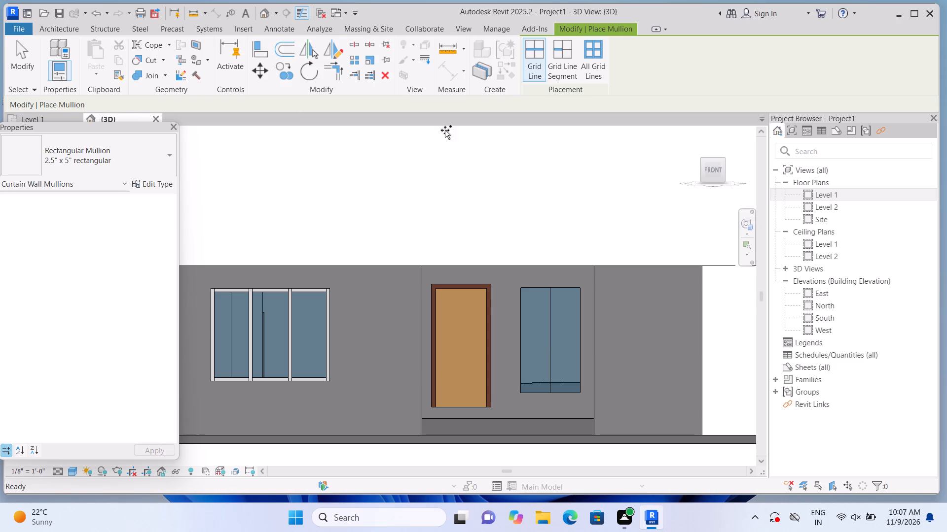
click(557, 315)
click(562, 287)
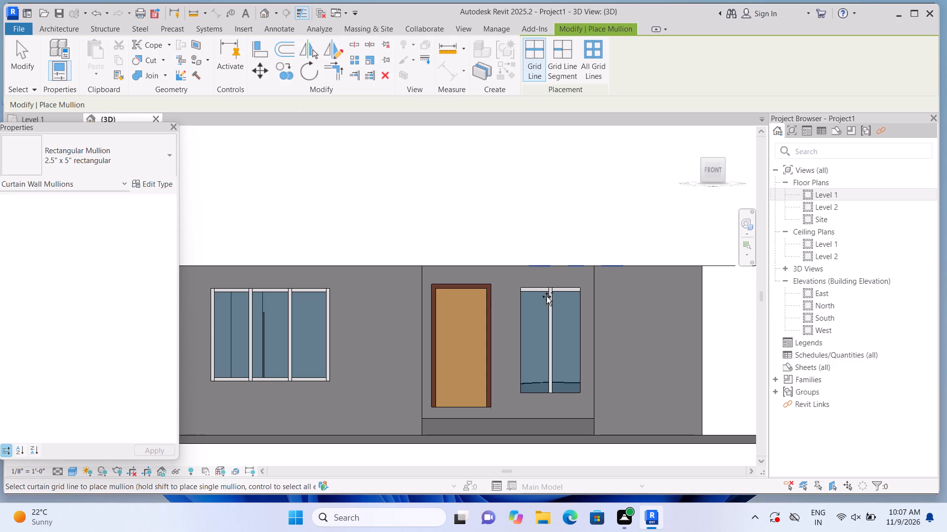
click(517, 323)
click(573, 322)
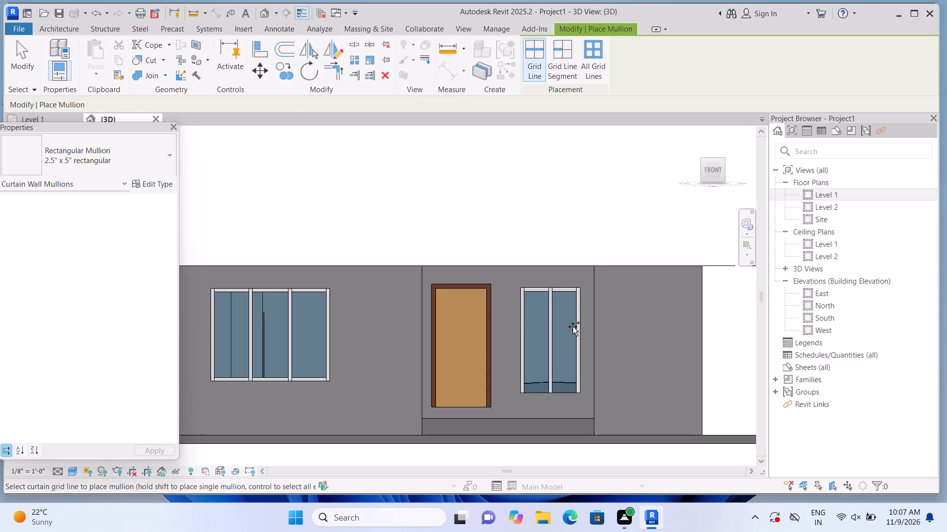
click(571, 391)
scroll(573, 385, down, 2)
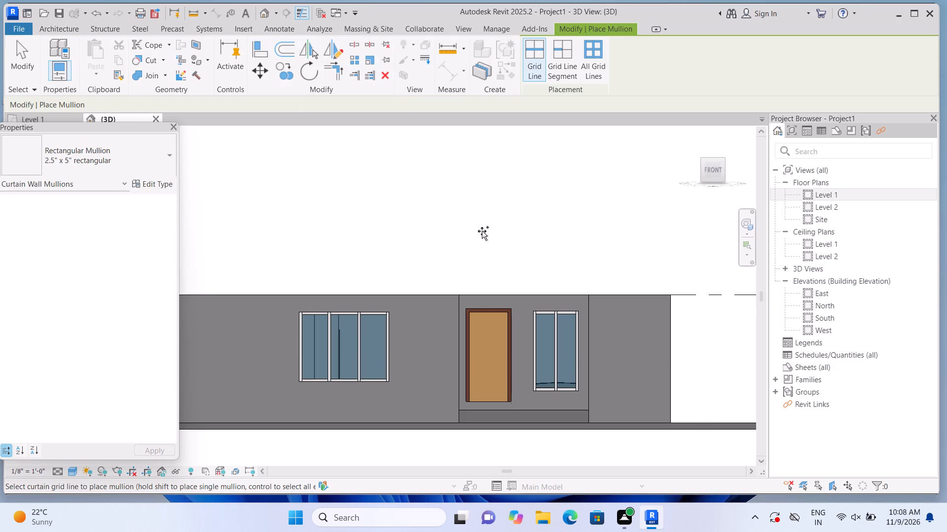
key(Escape)
On the right-side wall, raise the front-most curtain-wall window's bottom edge to a base offset of about 2'-10 1/2" and lower its top edge below the wall top.
click(691, 133)
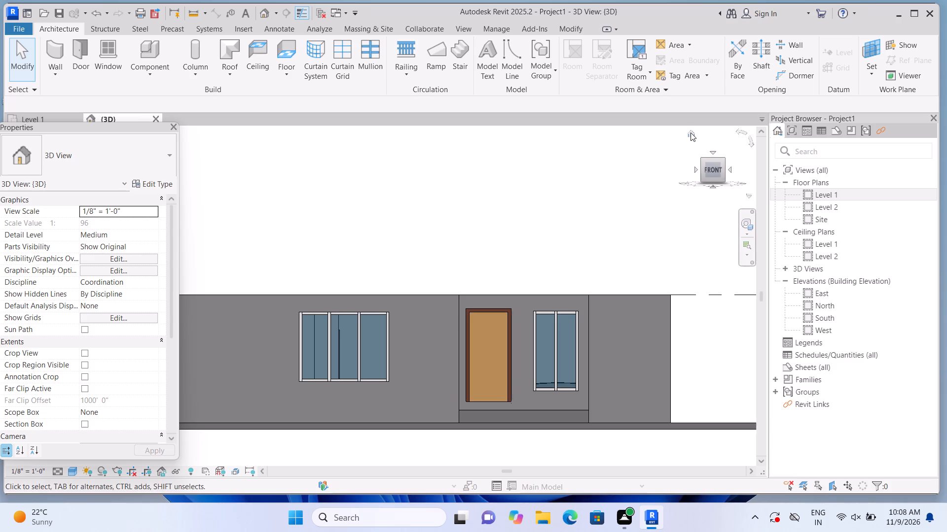
middle_drag(291, 412, 313, 427)
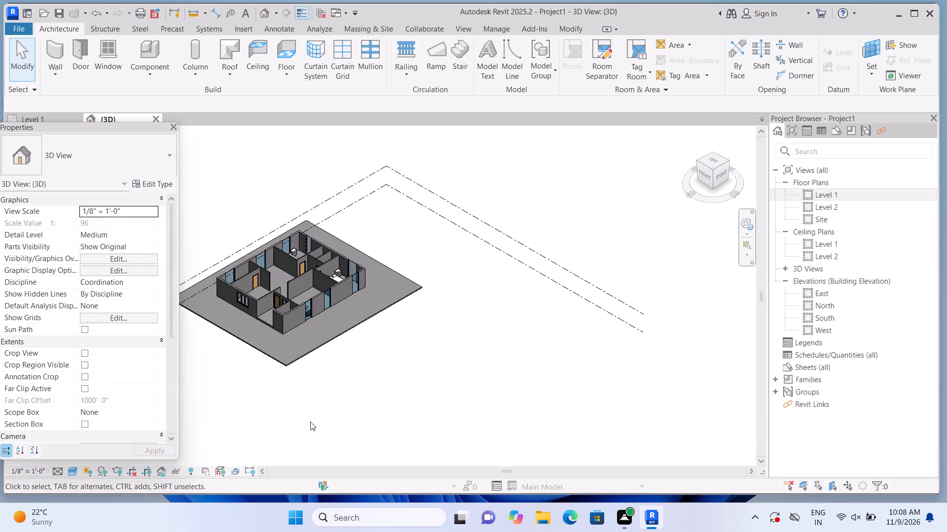
middle_drag(268, 373, 337, 428)
scroll(316, 370, up, 7)
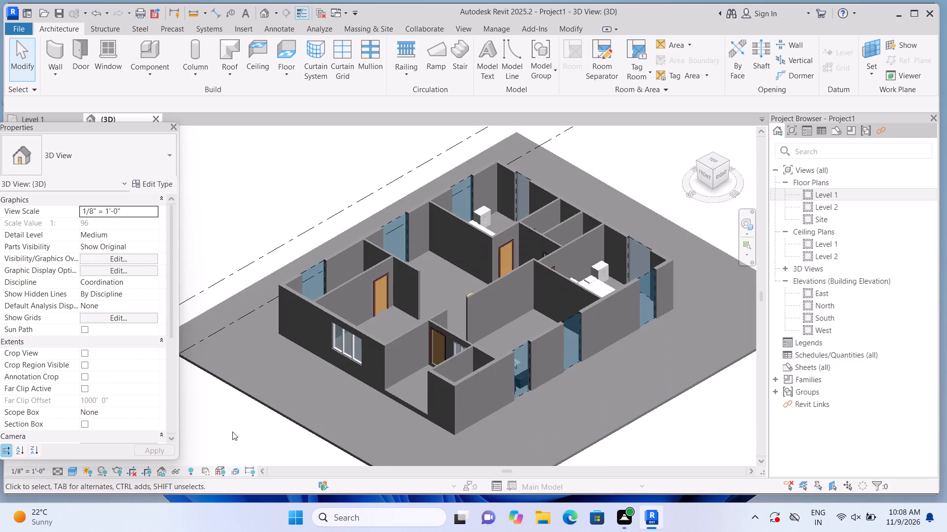
middle_drag(233, 421, 225, 390)
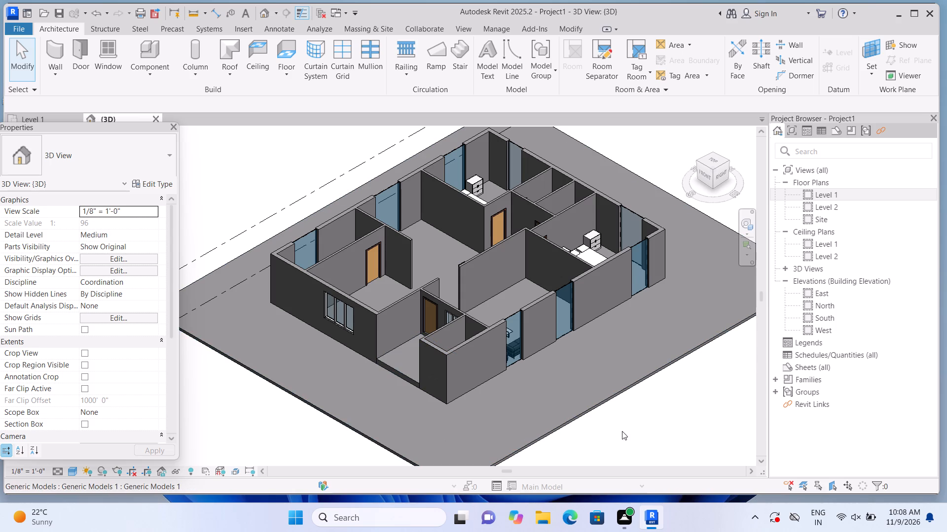
shift+middle_drag(642, 428, 573, 427)
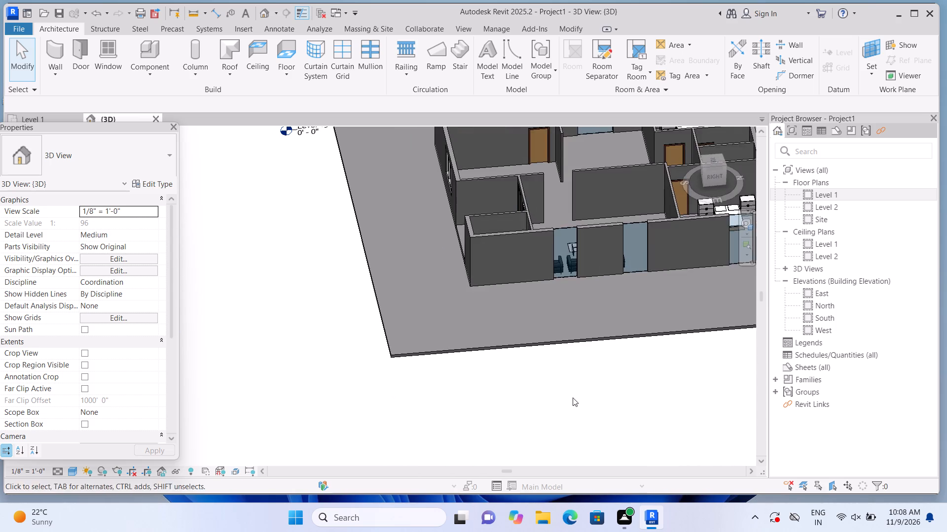
middle_drag(573, 398, 460, 420)
shift+middle_drag(459, 420, 453, 375)
shift+middle_drag(422, 405, 454, 415)
scroll(439, 360, up, 3)
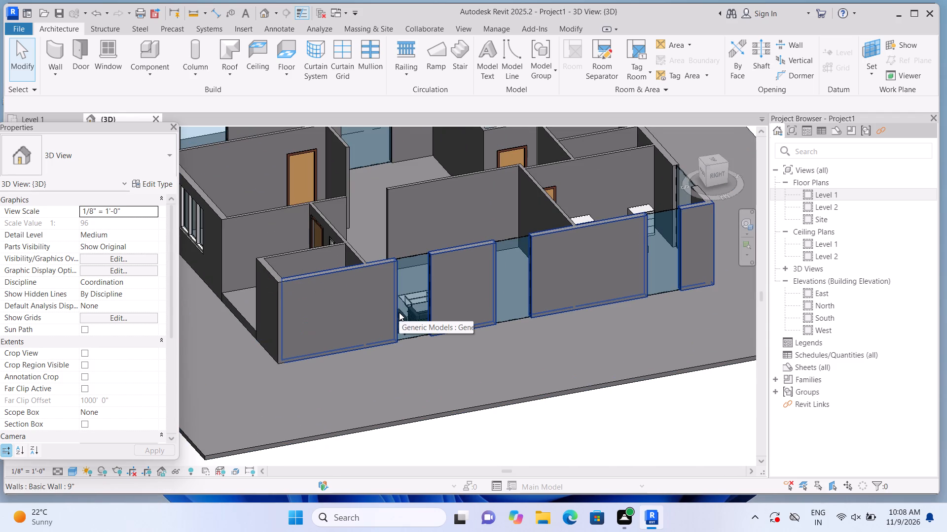
scroll(388, 298, up, 3)
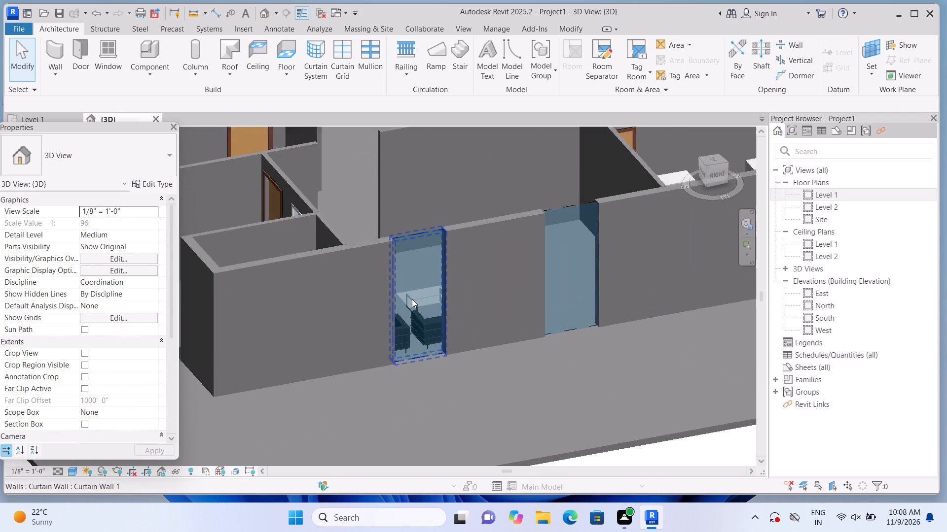
scroll(412, 299, up, 1)
click(412, 299)
scroll(422, 362, up, 1)
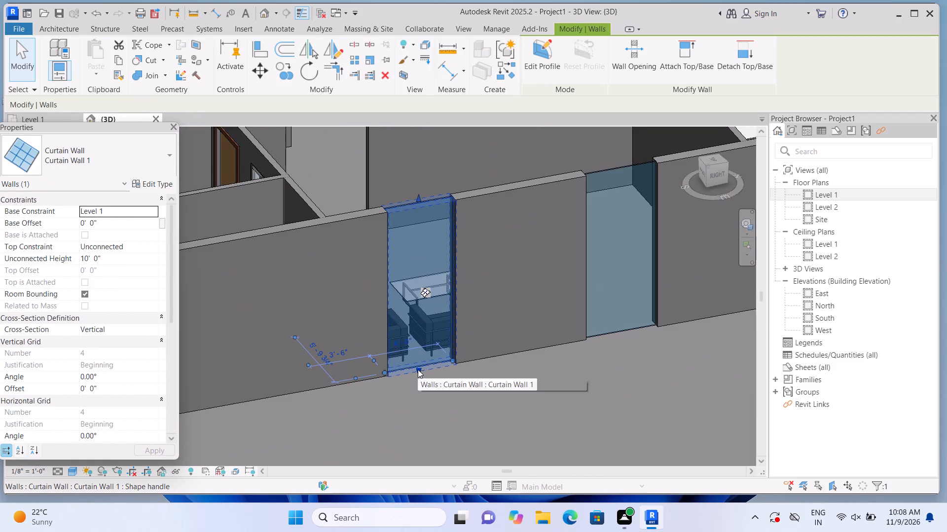
drag(418, 369, 417, 320)
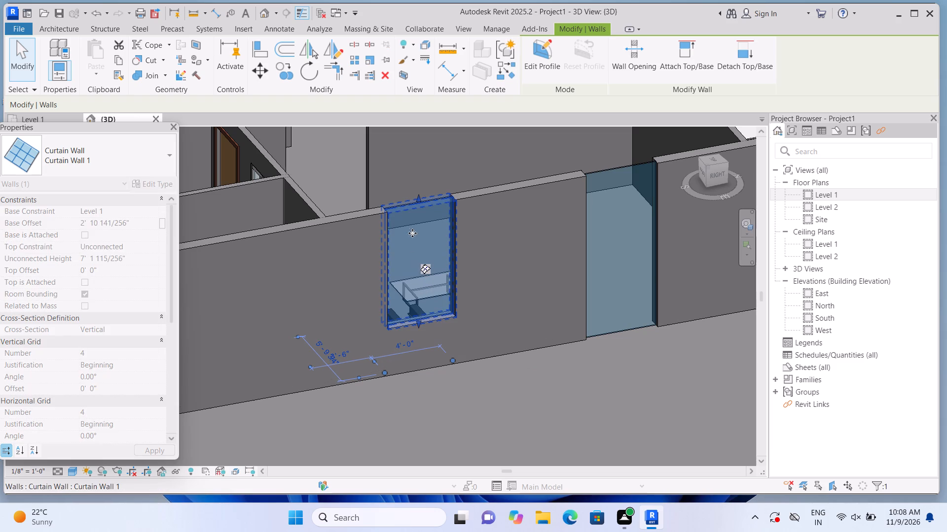
drag(419, 197, 425, 230)
key(Escape)
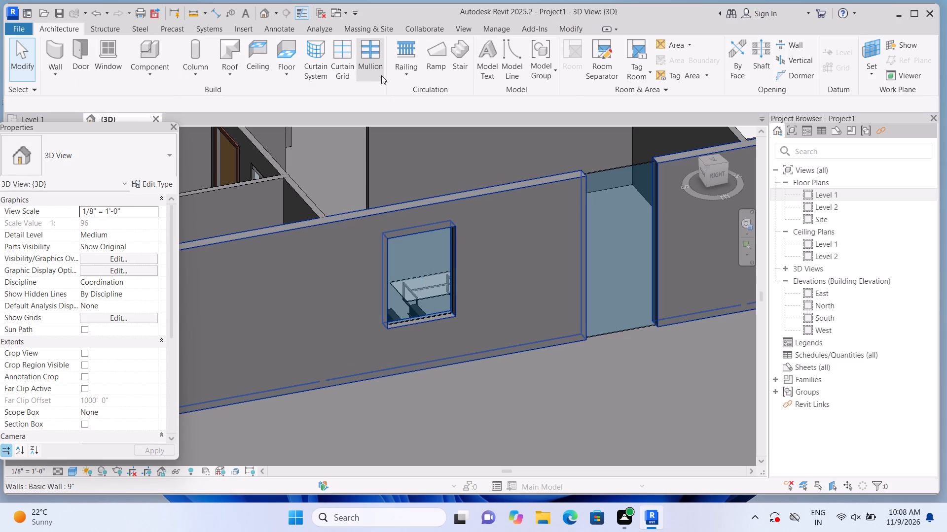
Add two vertical curtain grid lines to the front-most right-side window, dividing it into three 1'-4" panels.
click(341, 67)
scroll(419, 256, up, 1)
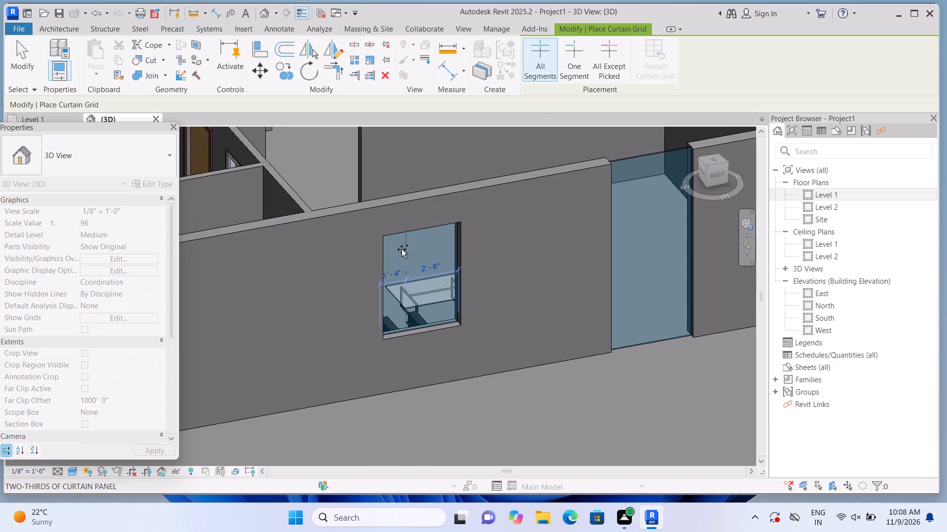
scroll(404, 252, up, 3)
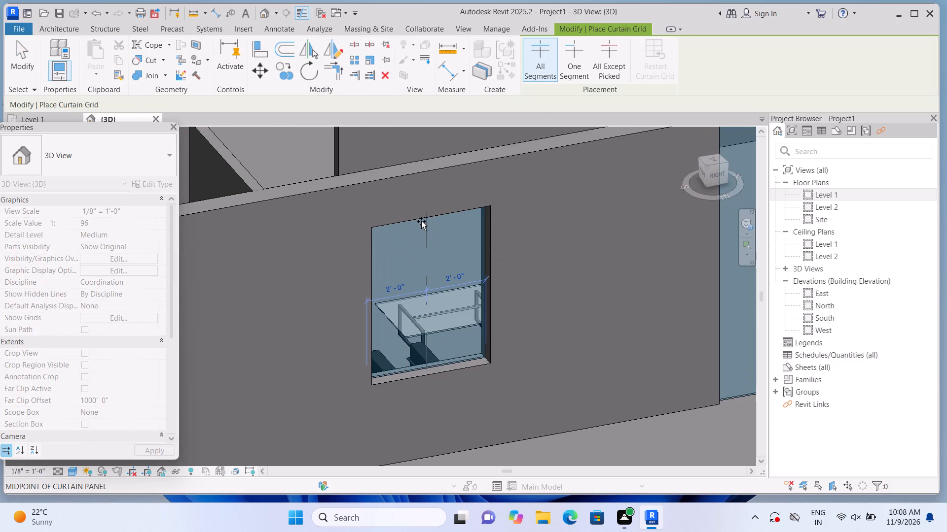
click(412, 223)
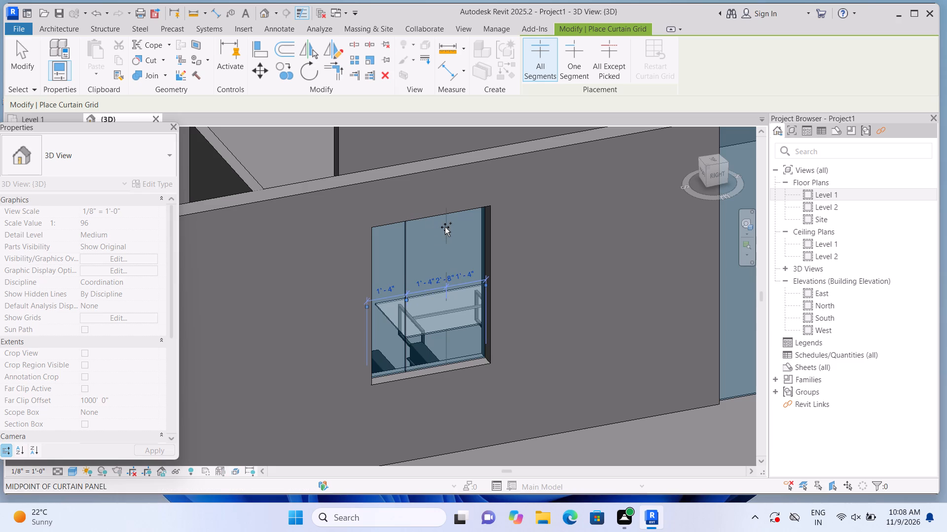
click(445, 227)
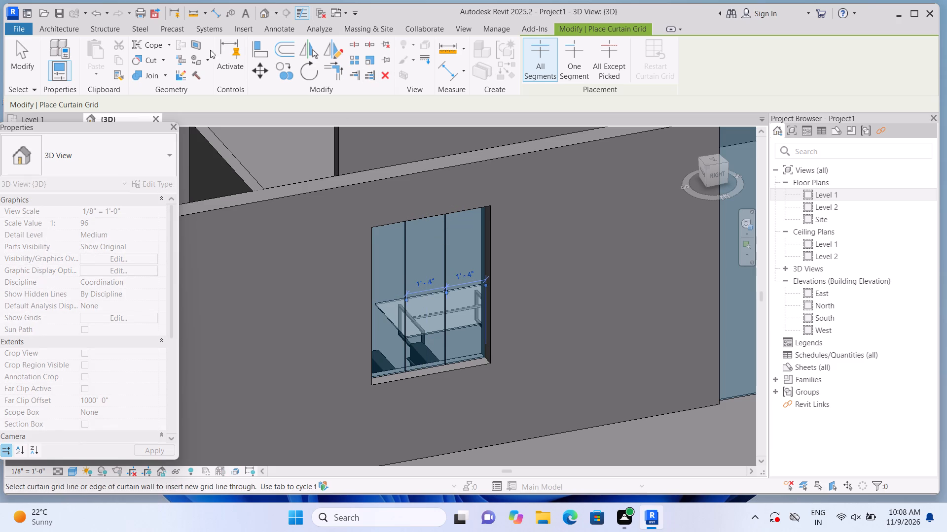
Place 2.5" x 5" rectangular mullions on both grid lines and all four edges of the front-most right-side window.
click(70, 27)
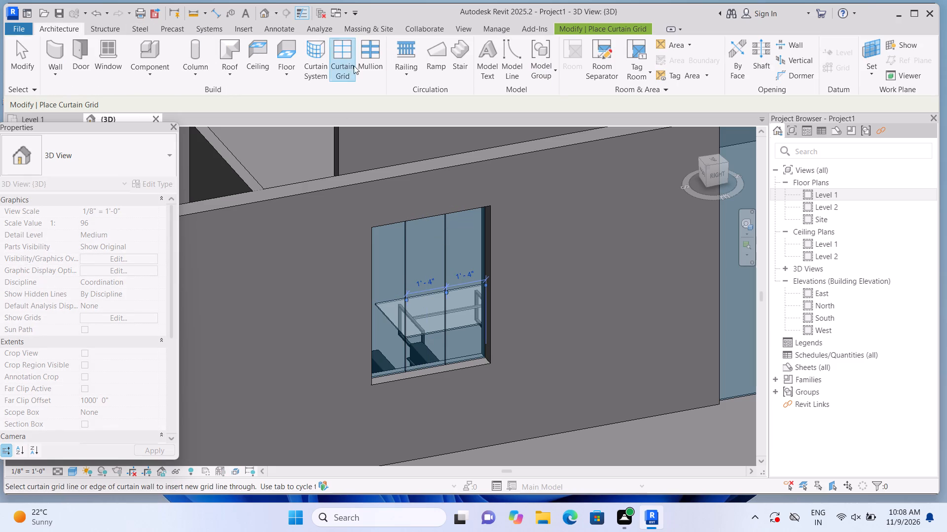
click(366, 67)
scroll(383, 200, up, 2)
click(414, 279)
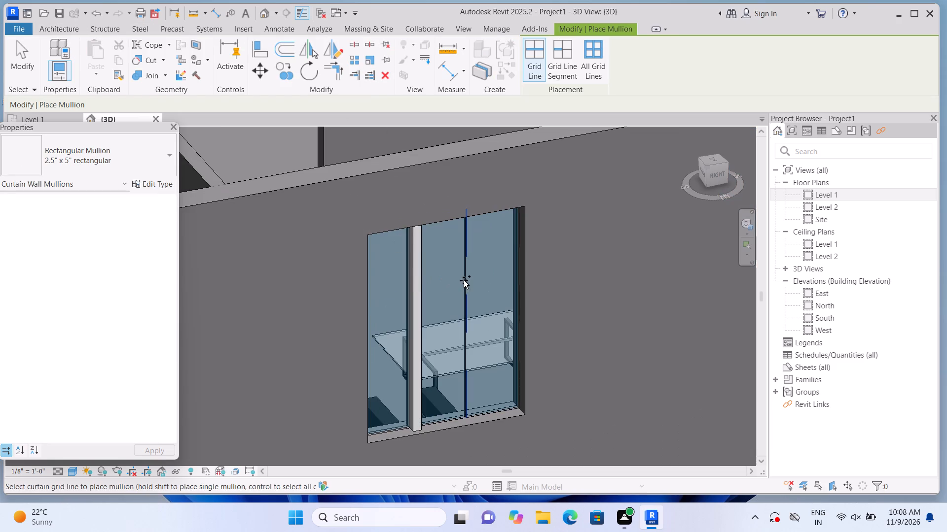
click(465, 280)
click(443, 228)
click(507, 243)
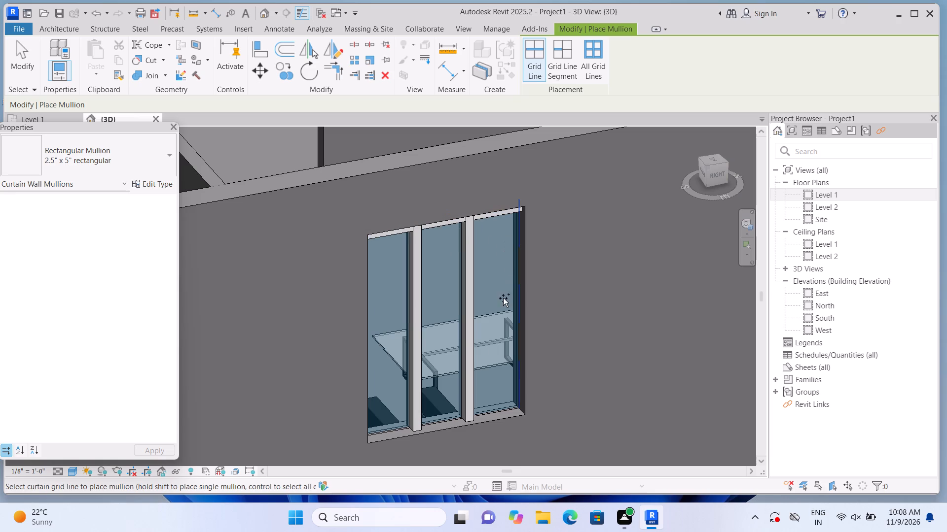
double_click(487, 407)
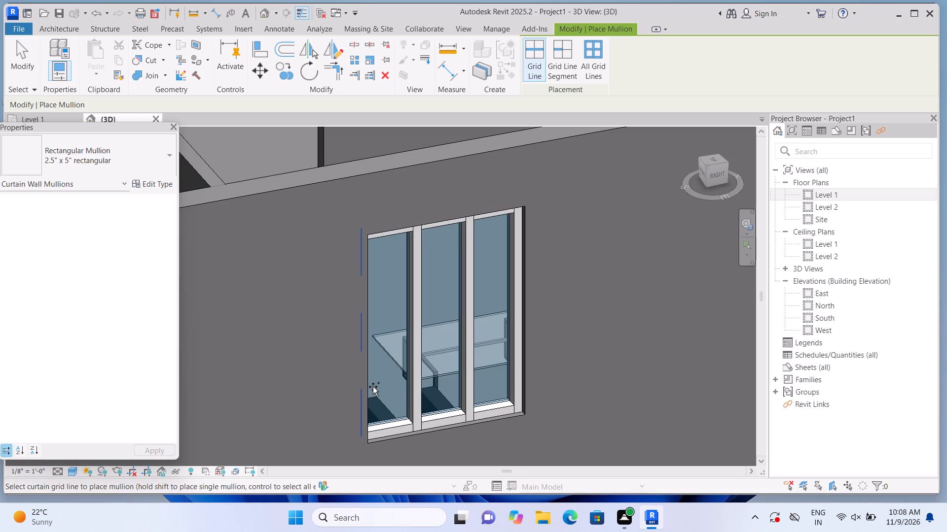
click(373, 387)
scroll(370, 355, down, 5)
key(Escape)
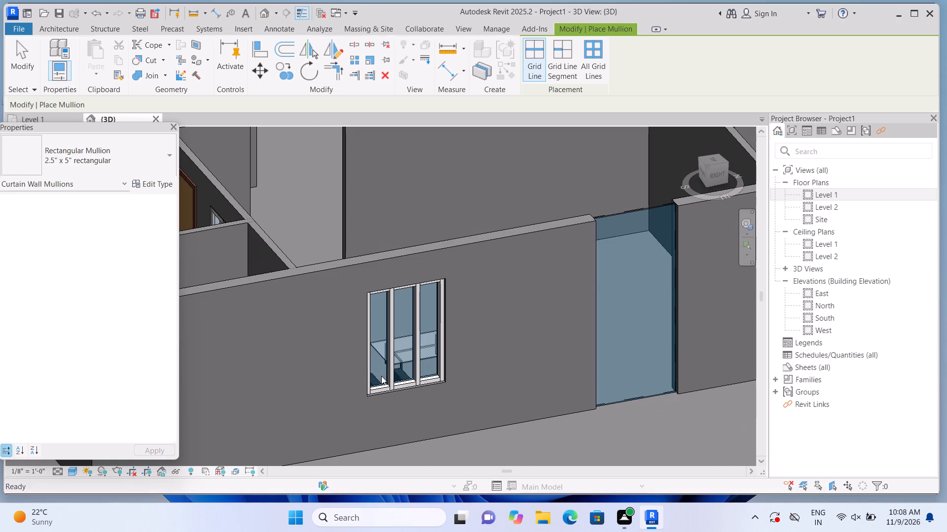
Resize the middle right-side curtain-wall window to a base offset of about 2'-5 1/2" and an unconnected height of about 5'-9 3/4".
scroll(458, 393, down, 3)
middle_drag(489, 425, 359, 421)
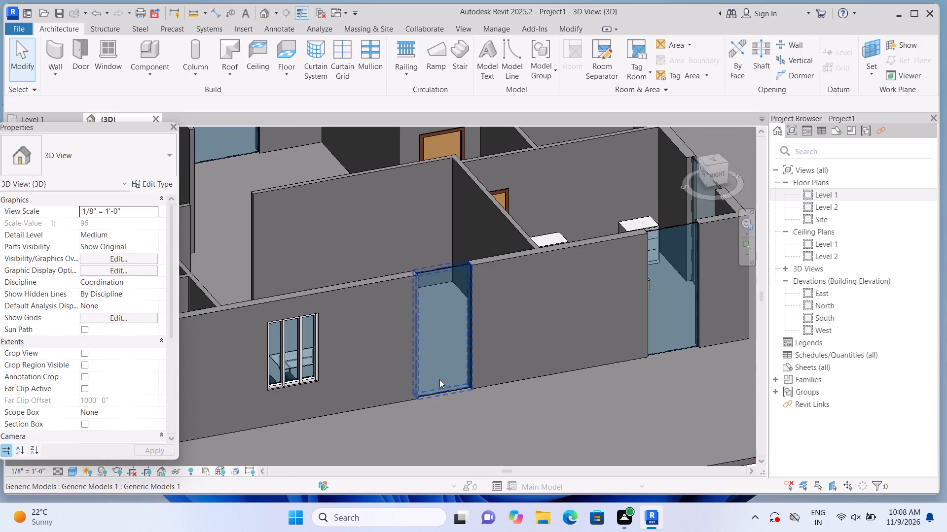
scroll(439, 377, up, 2)
click(439, 371)
scroll(452, 385, up, 3)
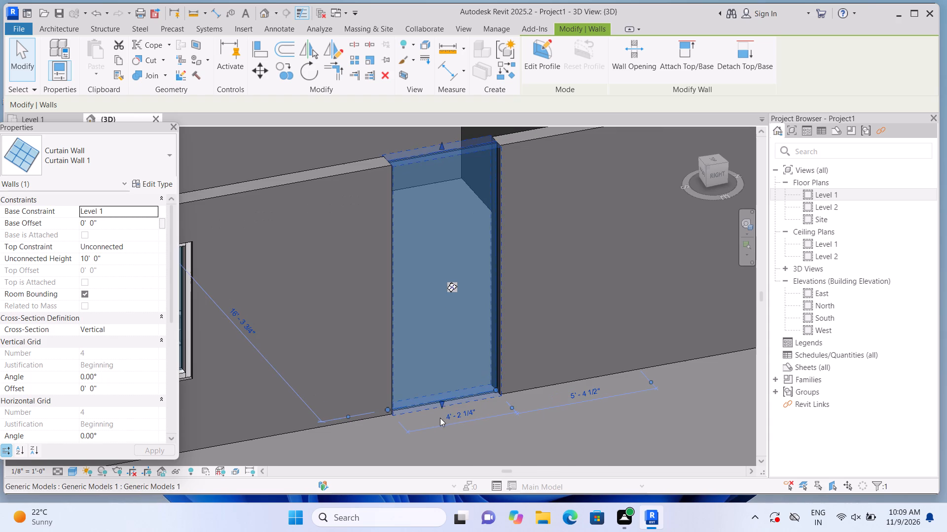
drag(443, 400, 437, 339)
scroll(437, 339, down, 3)
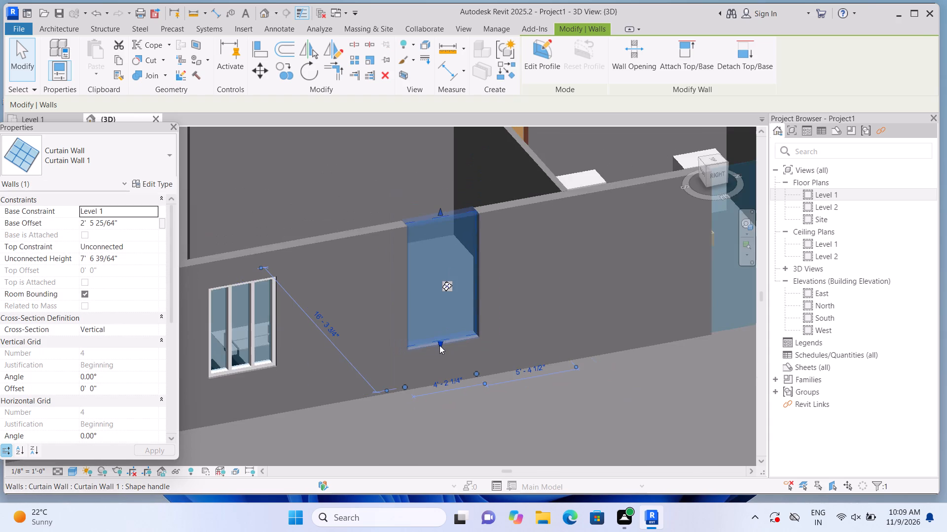
click(440, 344)
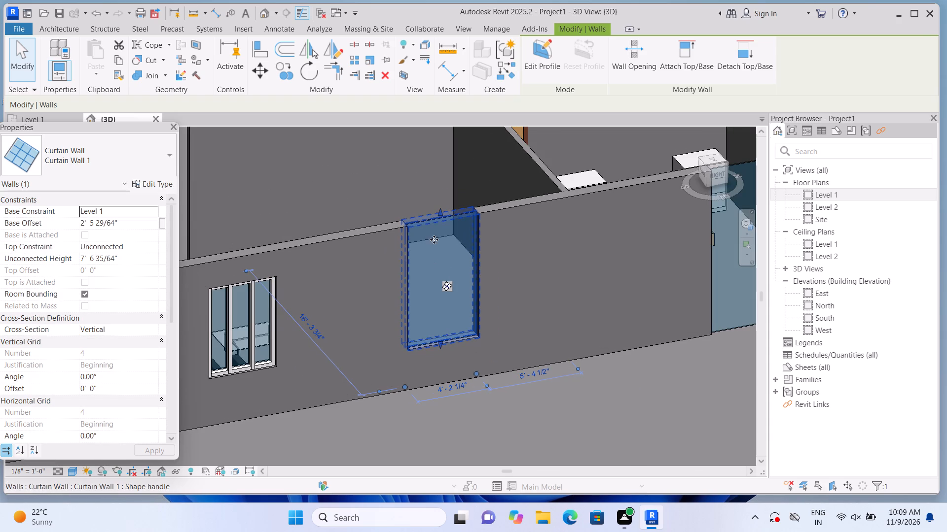
drag(439, 209, 438, 250)
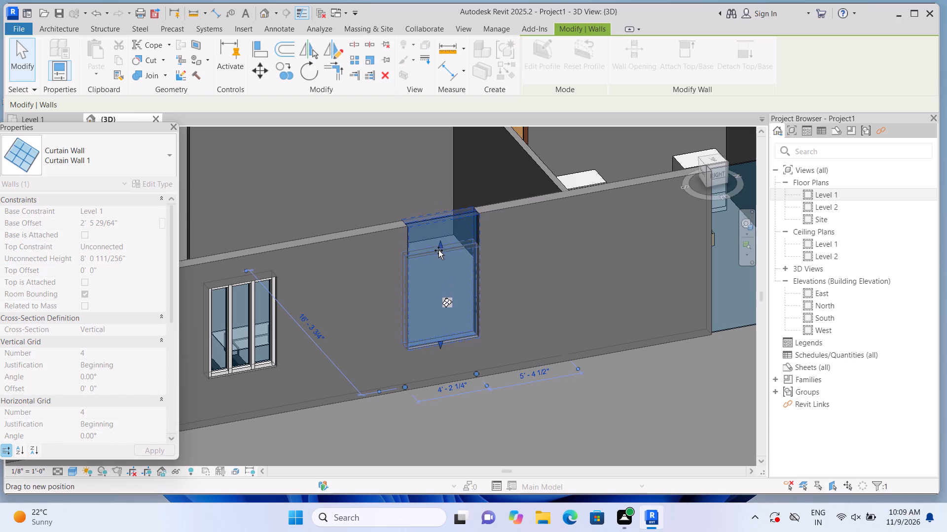
drag(438, 250, 438, 253)
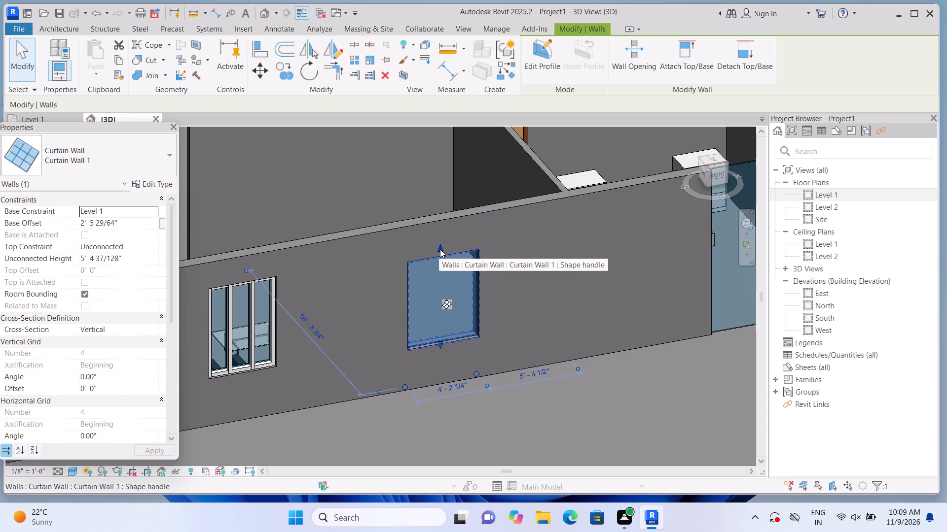
click(440, 249)
click(439, 245)
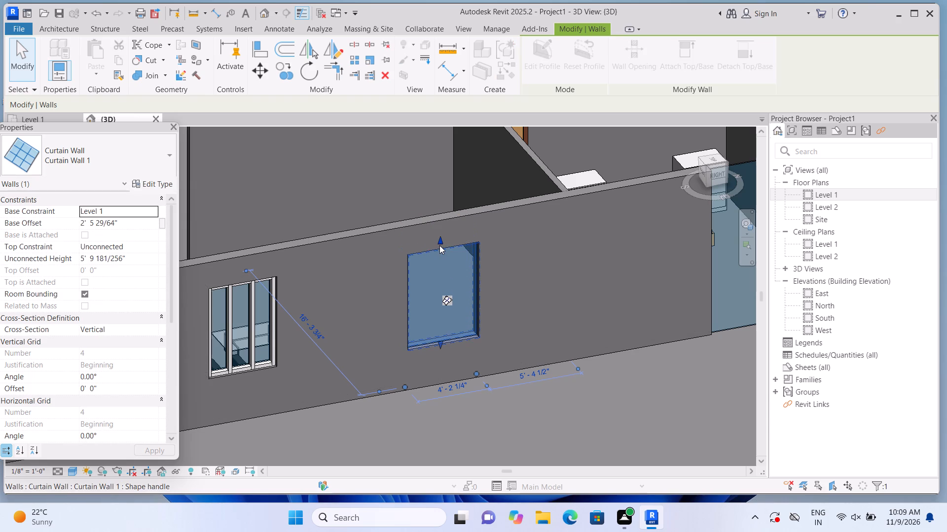
key(Escape)
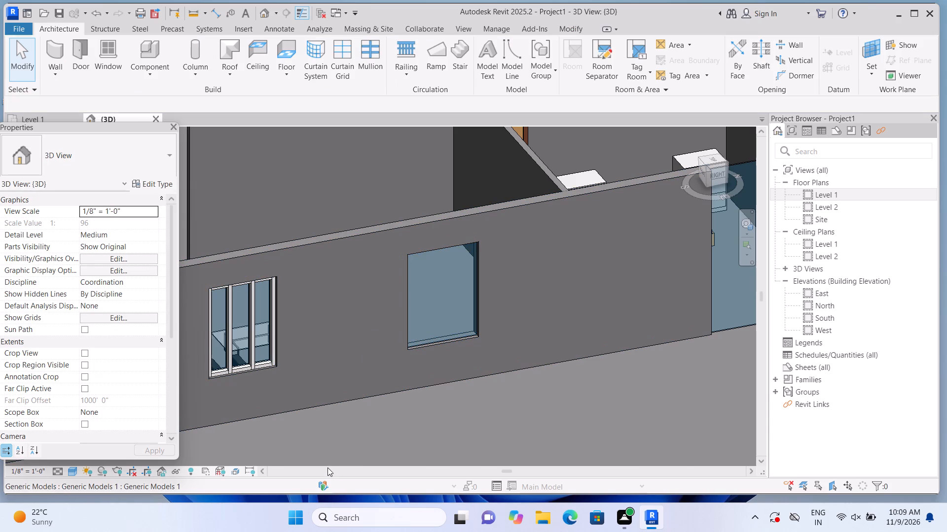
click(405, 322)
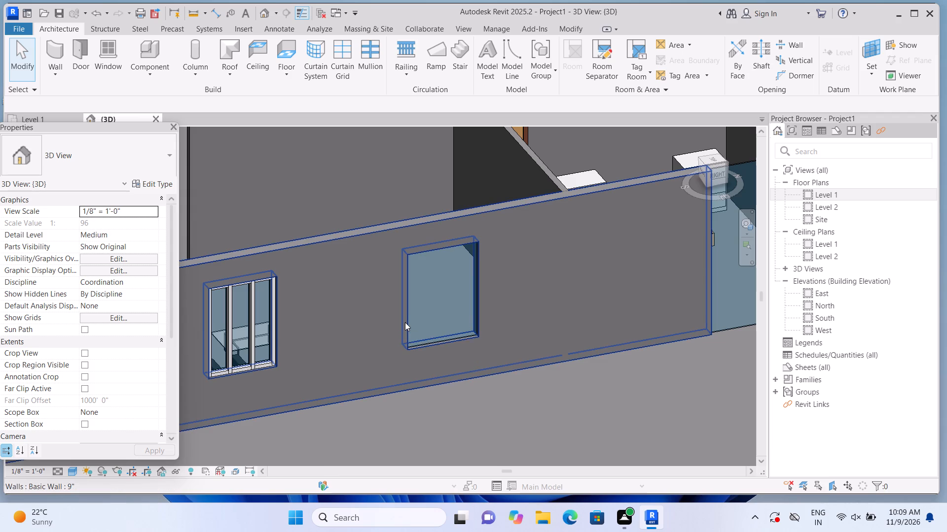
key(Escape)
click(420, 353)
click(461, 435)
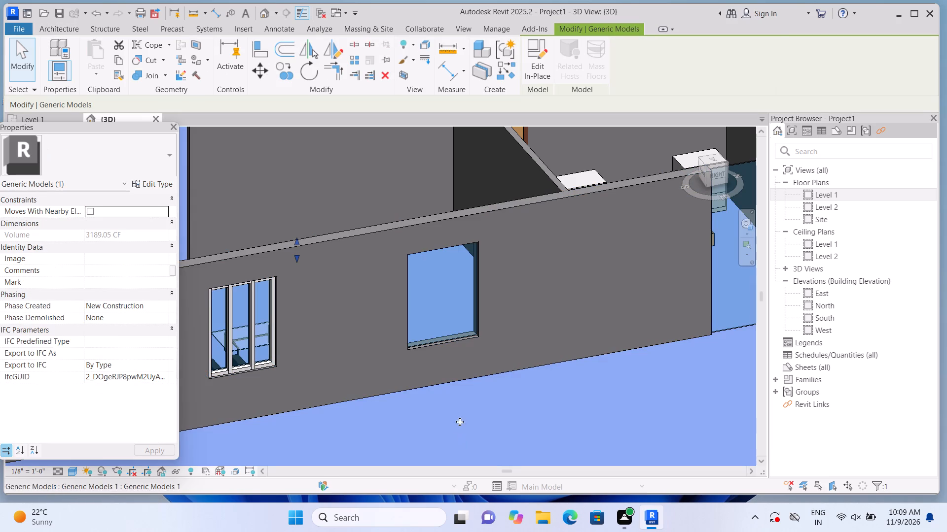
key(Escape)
Resize the middle right-side curtain-wall window to a base offset of about 2'-8 3/8" and an unconnected height of about 5'-0 5/16".
click(451, 308)
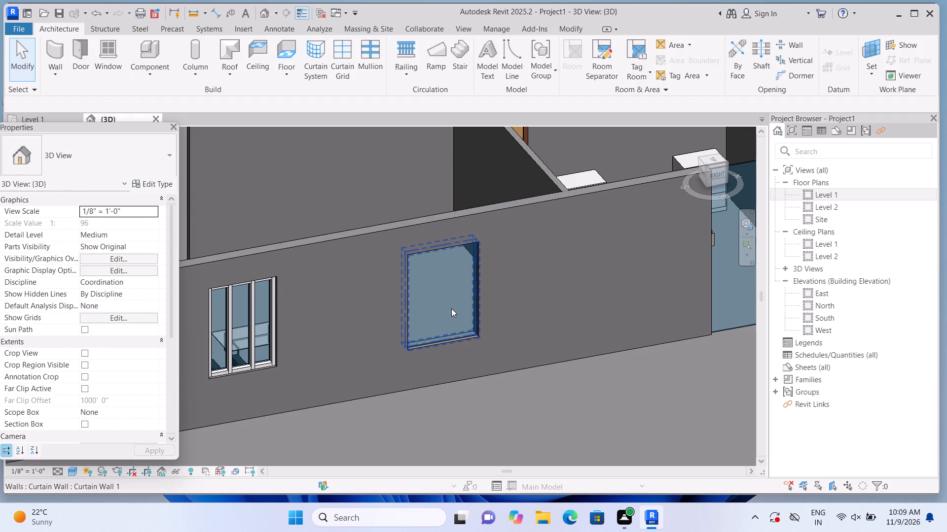
click(440, 340)
drag(440, 343, 444, 336)
drag(439, 240, 440, 254)
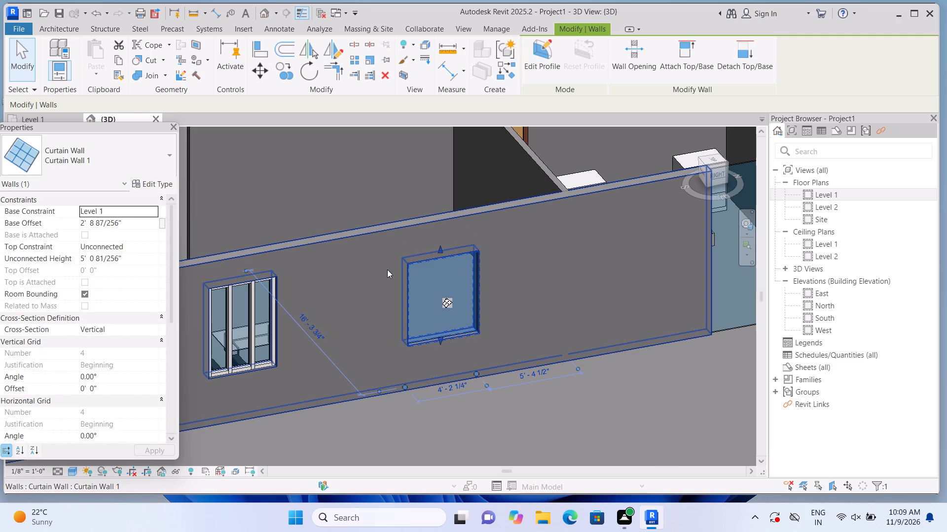
key(Escape)
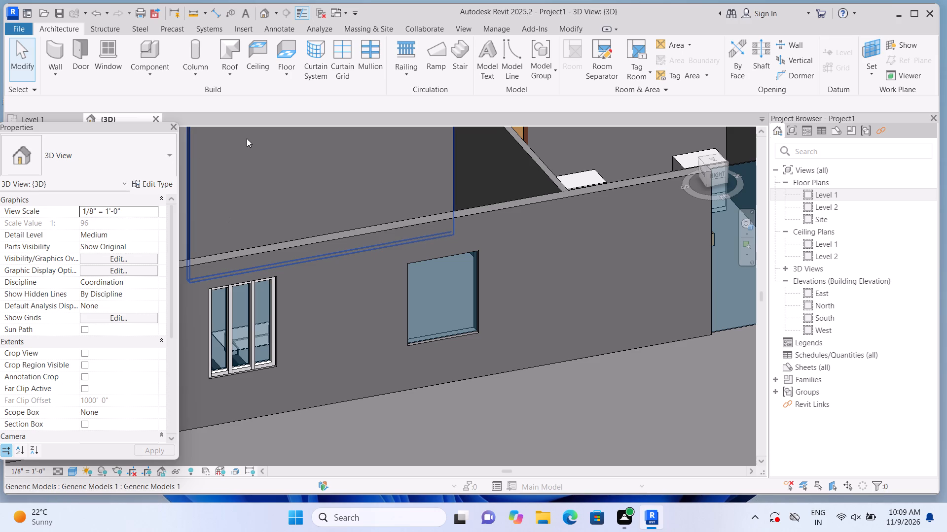
Add two vertical curtain grid lines to the middle right-side window, dividing it into three 1'-4 3/4" panels.
click(350, 74)
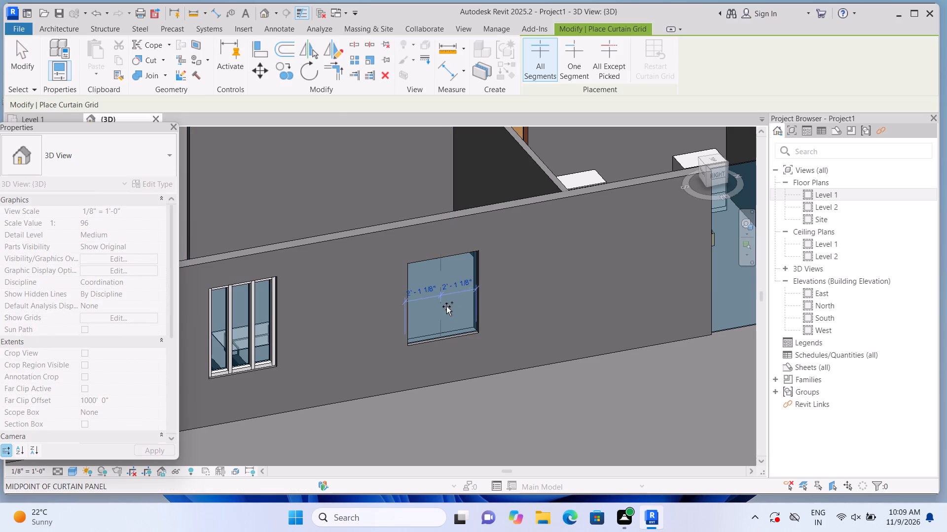
scroll(446, 306, up, 3)
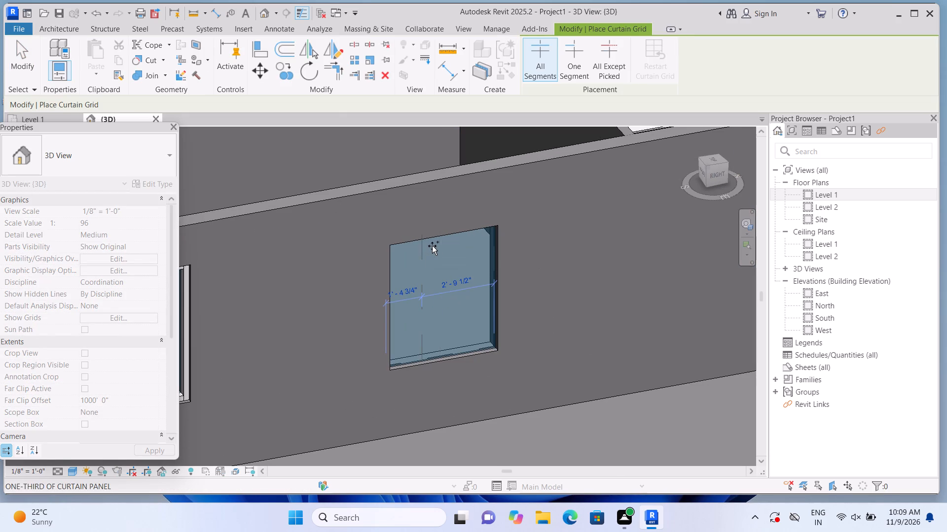
click(466, 244)
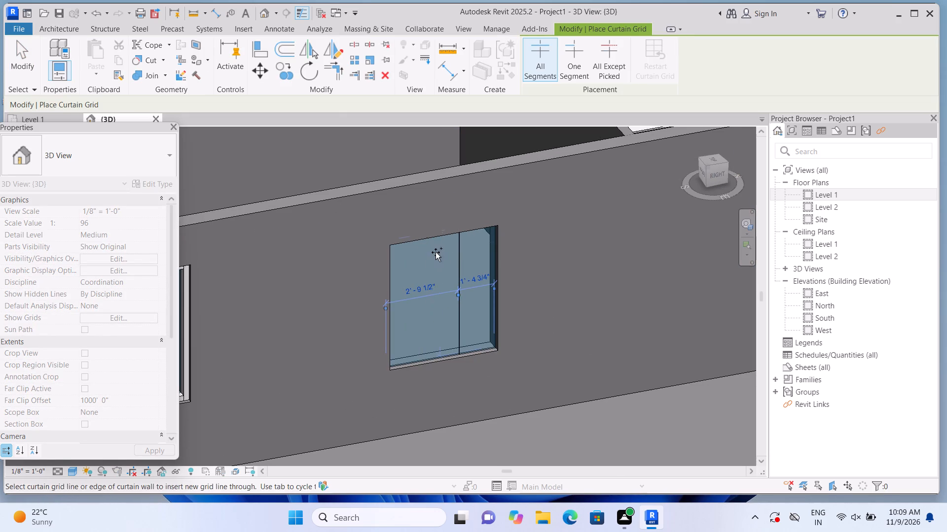
scroll(427, 255, up, 3)
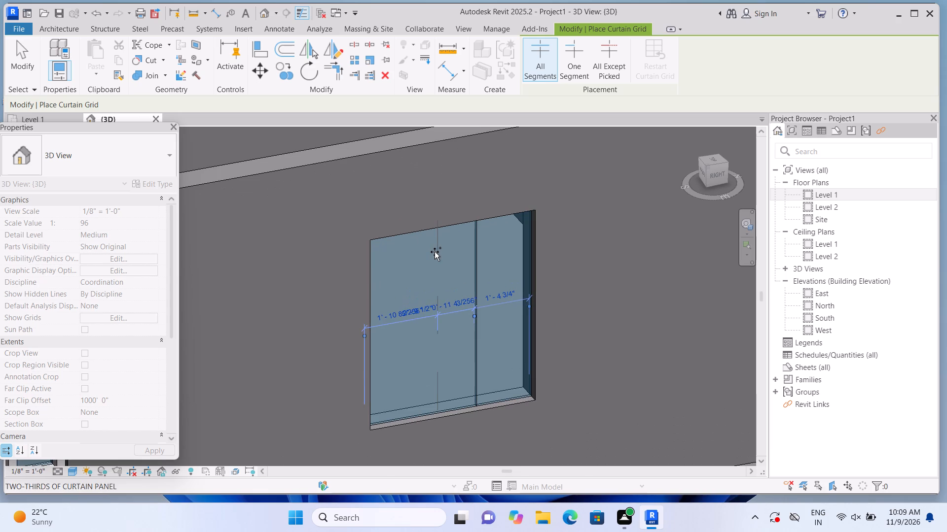
scroll(427, 252, up, 1)
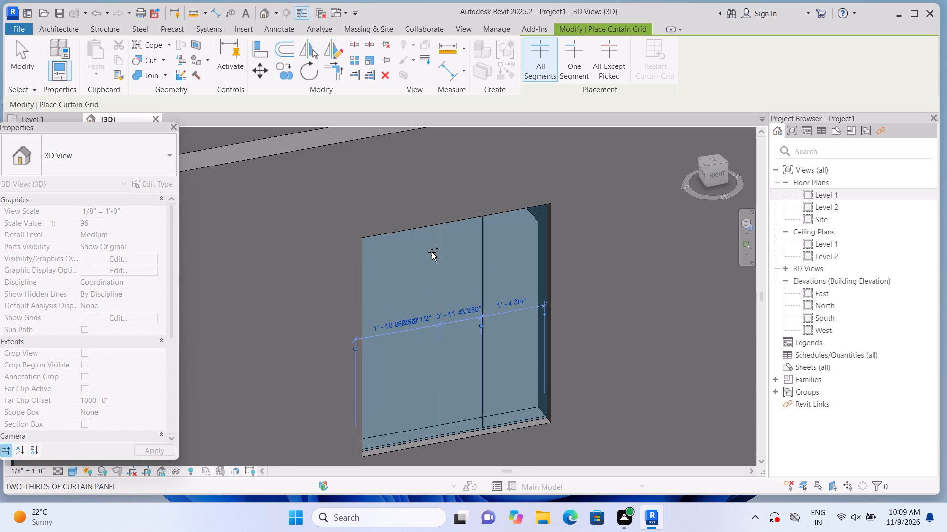
click(427, 254)
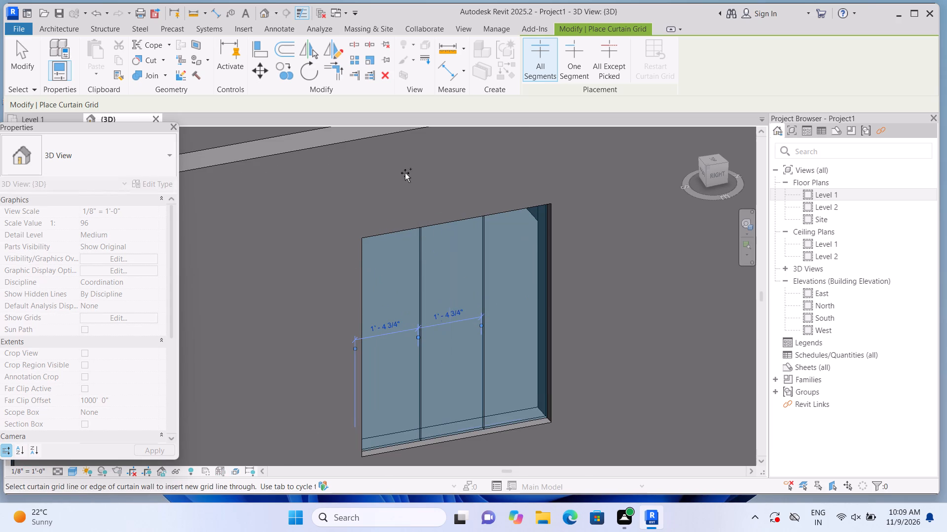
Place 2.5" x 5" rectangular mullions on both grid lines and all four edges of the middle right-side window.
click(66, 30)
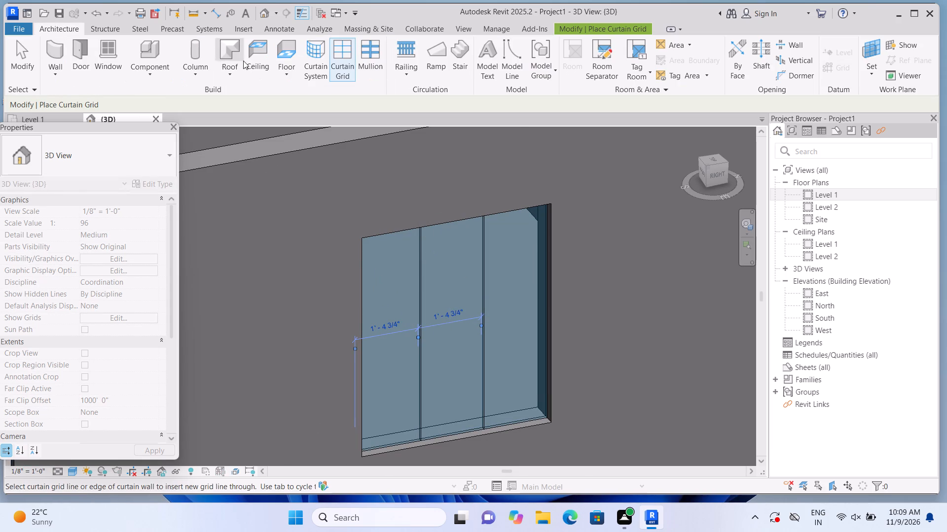
click(359, 65)
scroll(387, 143, down, 2)
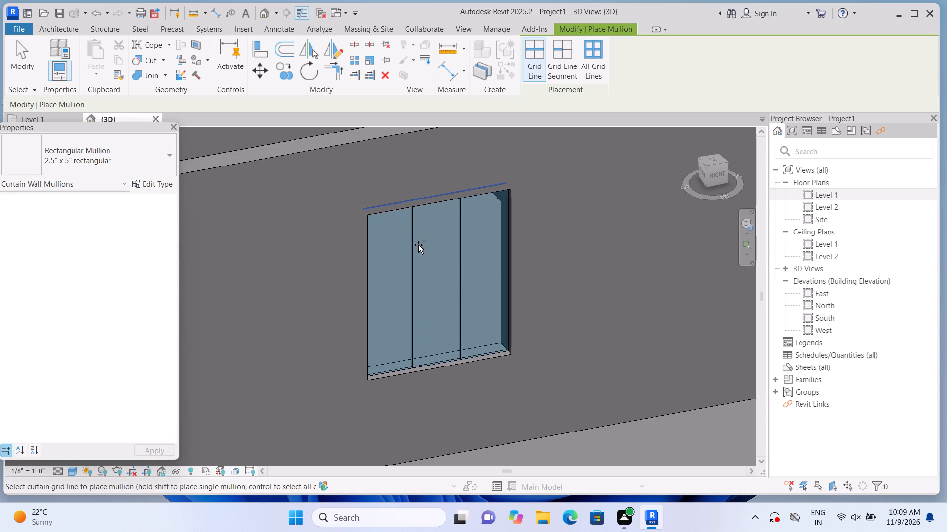
click(414, 255)
click(466, 269)
click(435, 369)
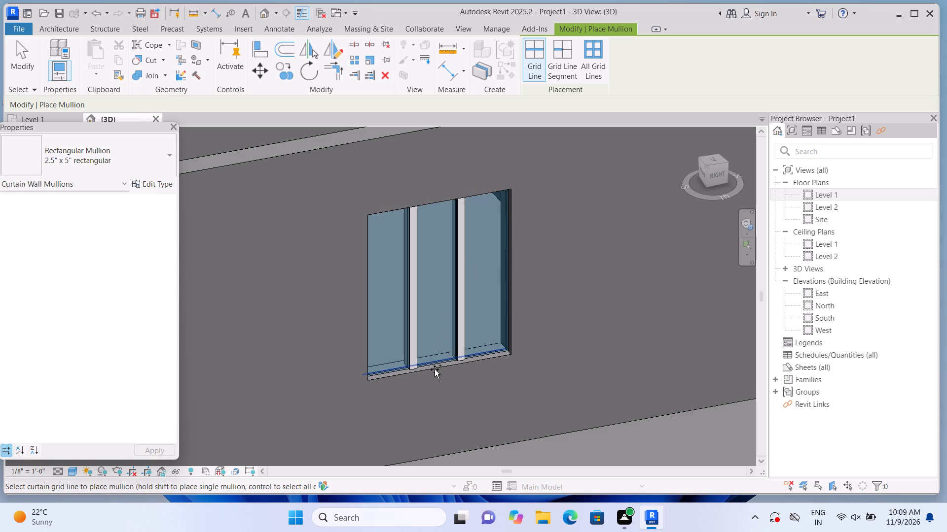
click(508, 294)
click(468, 198)
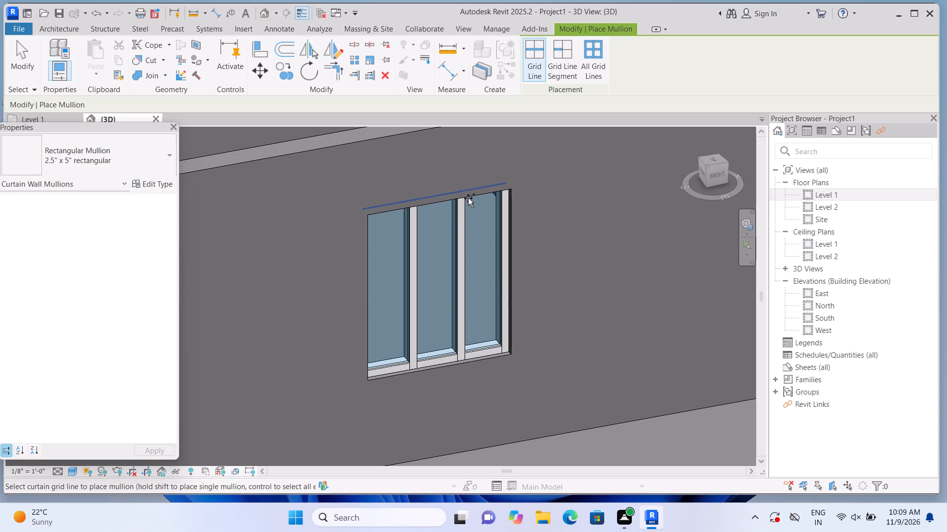
click(370, 258)
scroll(370, 258, down, 11)
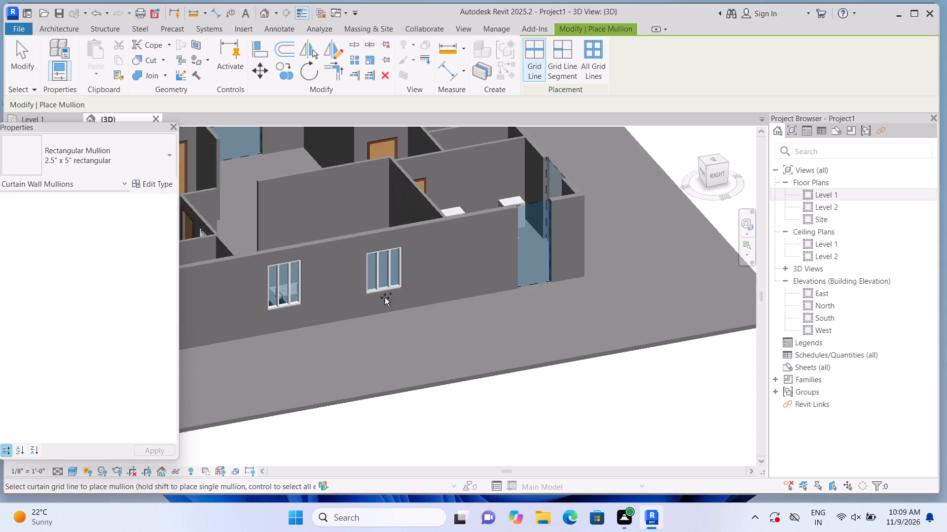
key(Escape)
Resize the rear-most right-side curtain wall to a base offset of about 2'-7 7/8" and an unconnected height of about 5'-5".
middle_drag(496, 295, 423, 388)
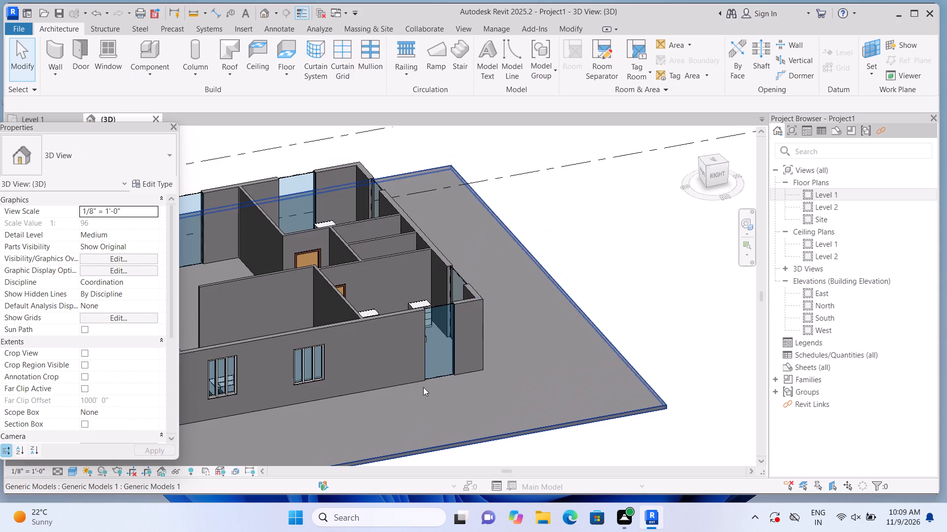
scroll(425, 383, up, 4)
scroll(442, 343, up, 1)
click(443, 343)
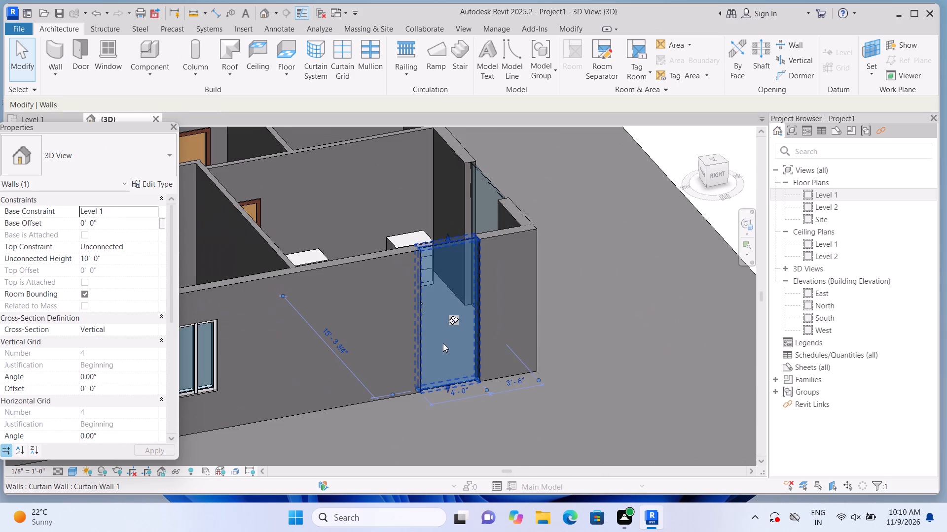
scroll(444, 370, up, 3)
drag(444, 389, 445, 344)
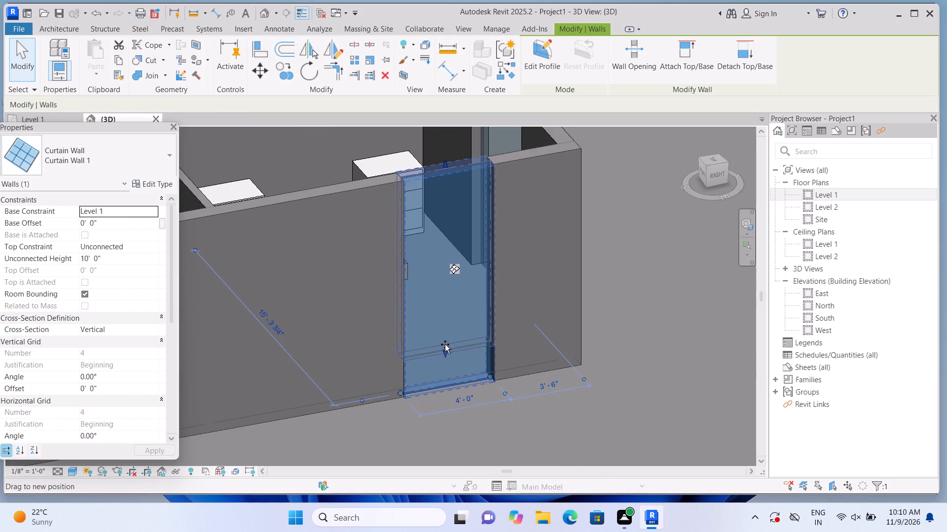
drag(445, 344, 446, 328)
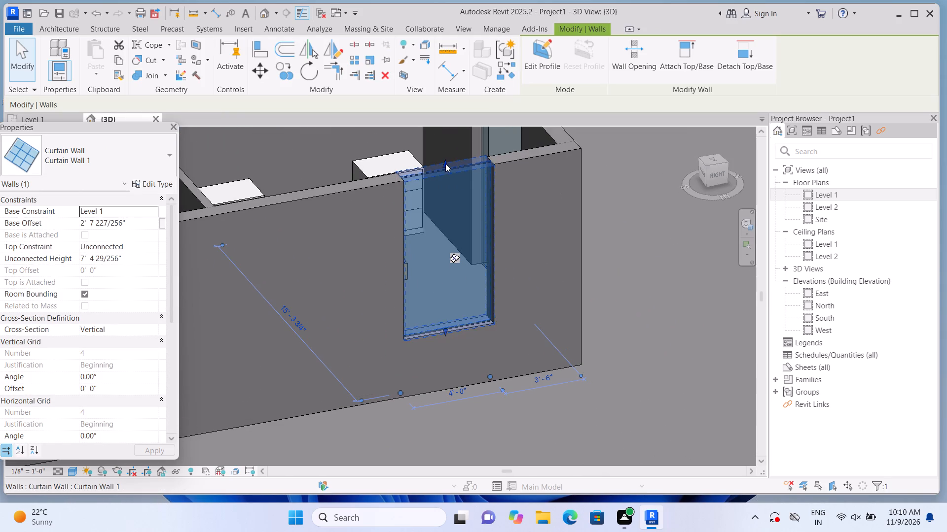
drag(445, 161, 451, 210)
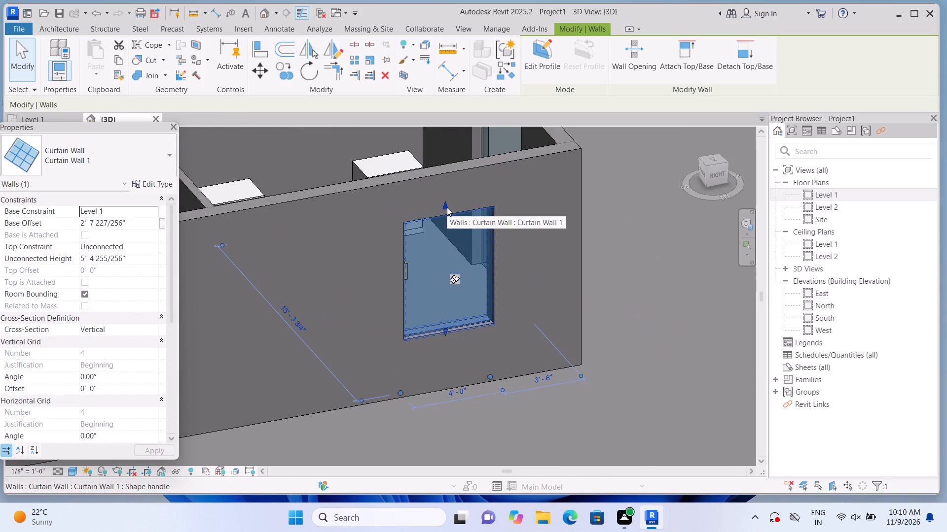
Lower the top edge of the rear-most right-side window to an unconnected height of about 4'-9 3/8".
scroll(448, 211, down, 7)
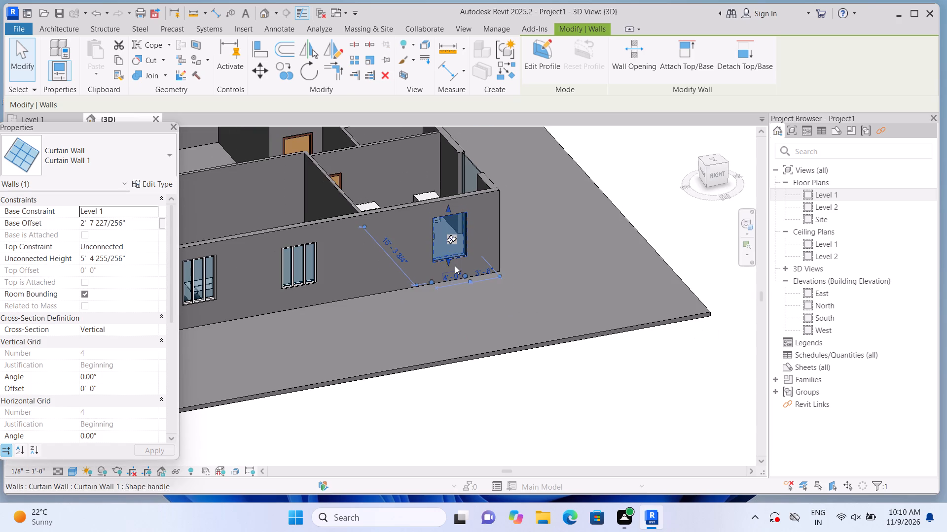
scroll(455, 266, up, 5)
scroll(449, 258, down, 3)
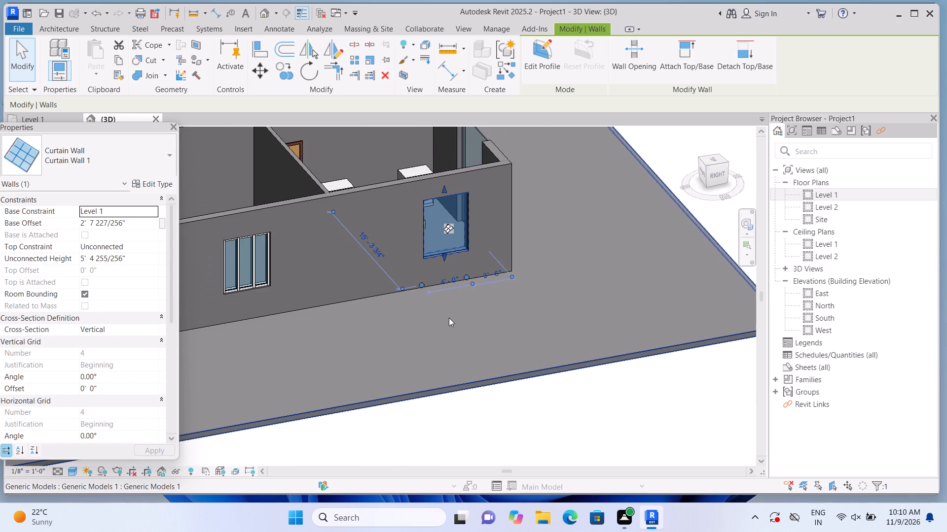
scroll(445, 255, up, 1)
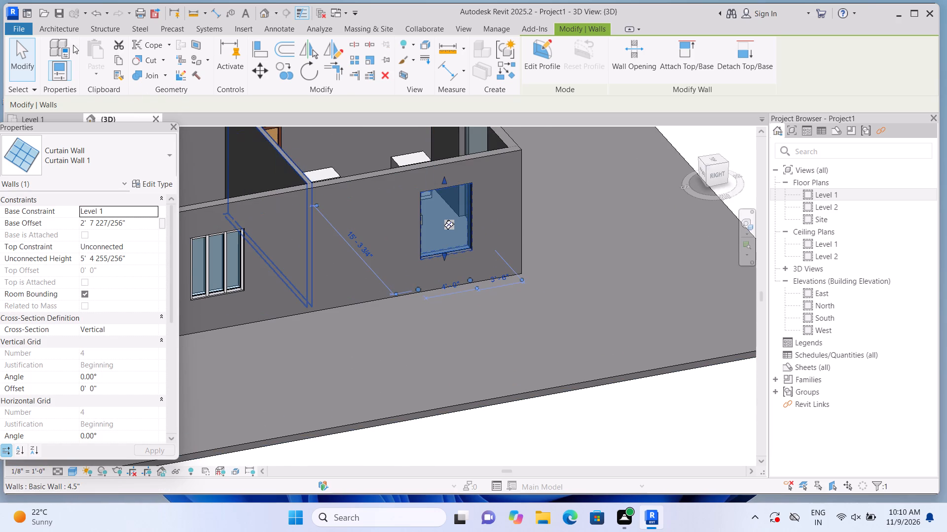
click(70, 27)
drag(446, 180, 446, 182)
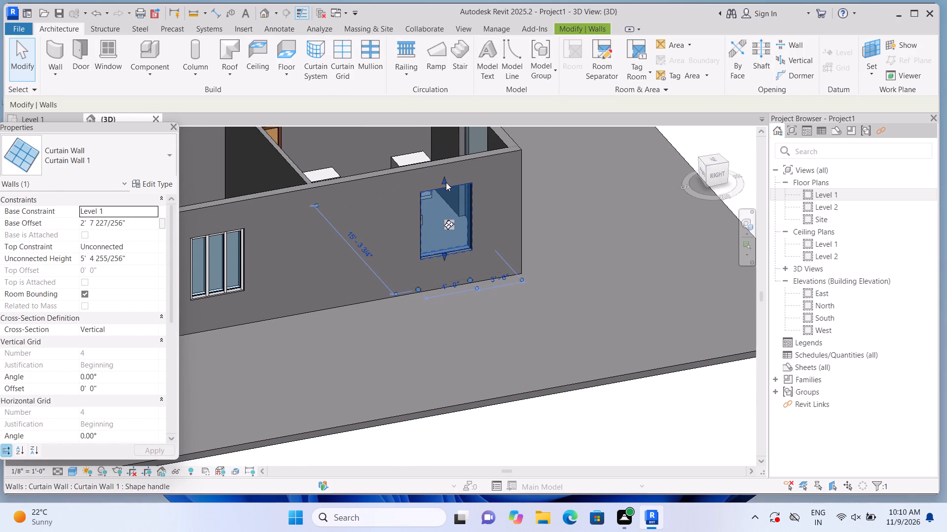
drag(446, 182, 446, 193)
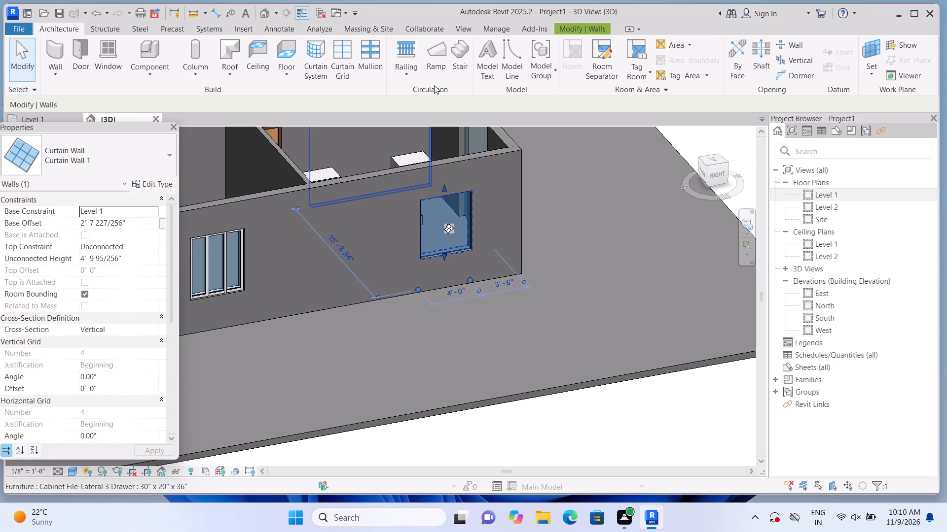
Add two vertical curtain grid lines to the rear-most right-side window, dividing it into three 1'-4" panels.
click(338, 68)
scroll(435, 220, up, 2)
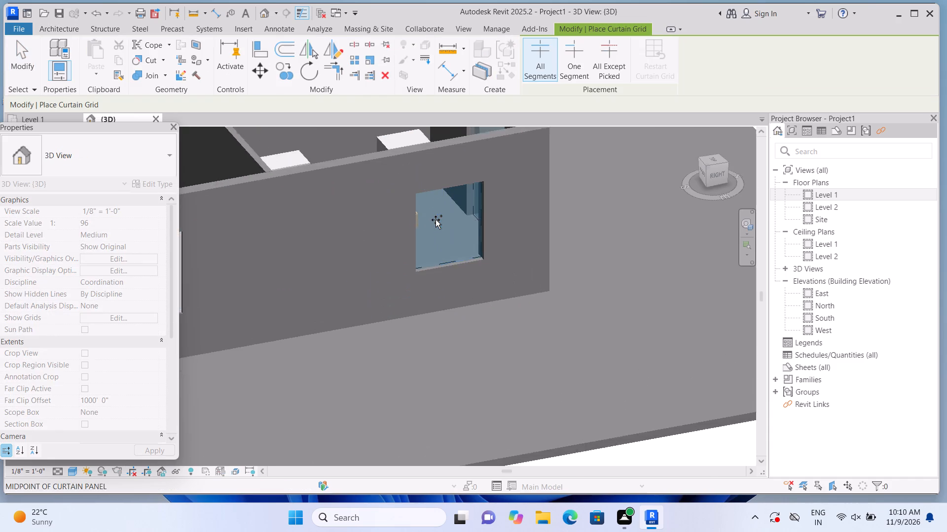
scroll(436, 220, up, 3)
click(440, 183)
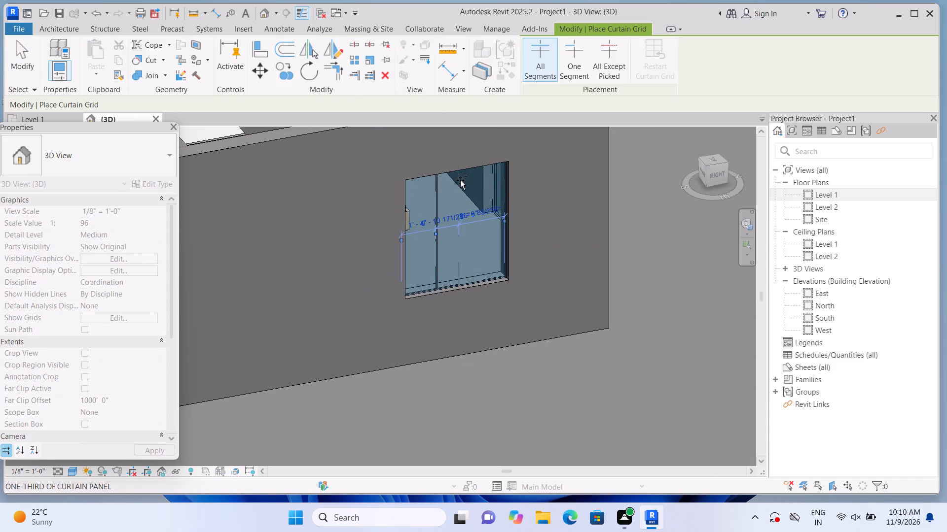
click(477, 180)
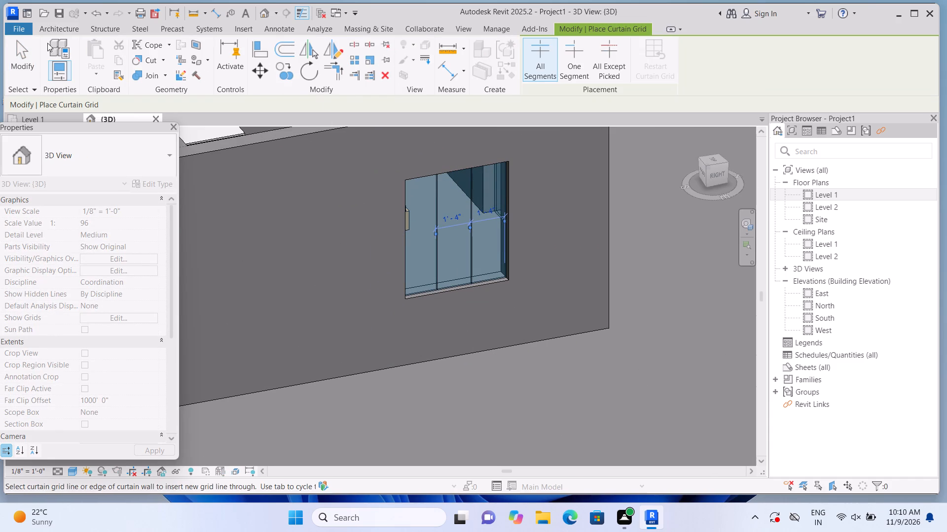
Place 2.5" x 5" rectangular mullions on both grid lines and all four edges of the rear-most right-side window.
click(56, 24)
click(369, 58)
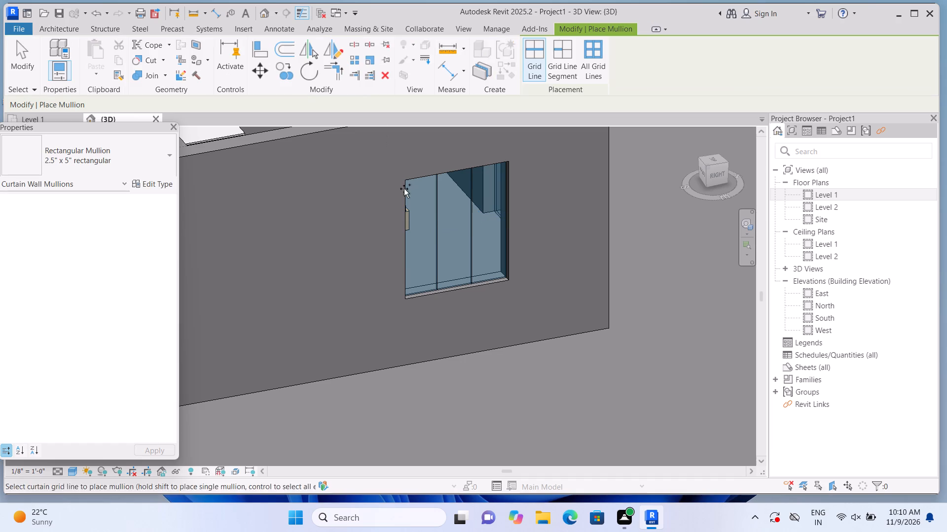
click(442, 231)
click(468, 229)
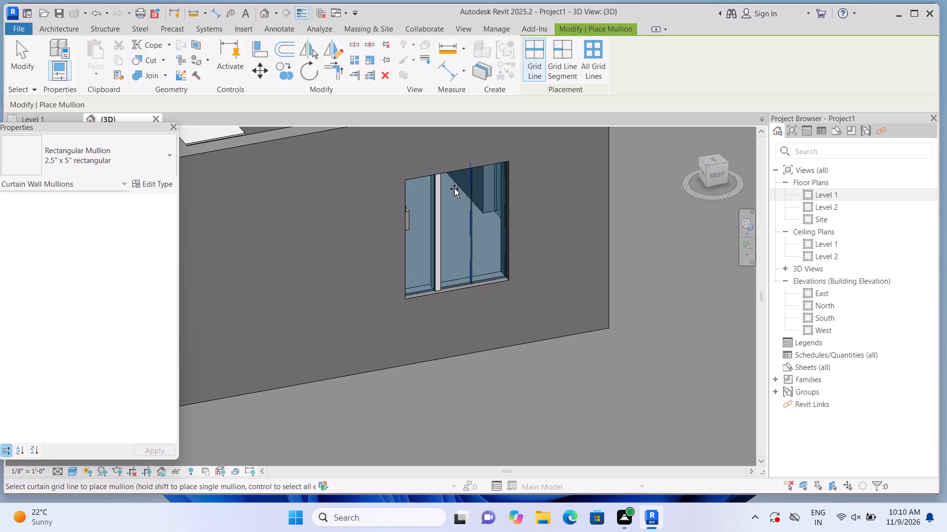
click(450, 176)
click(415, 240)
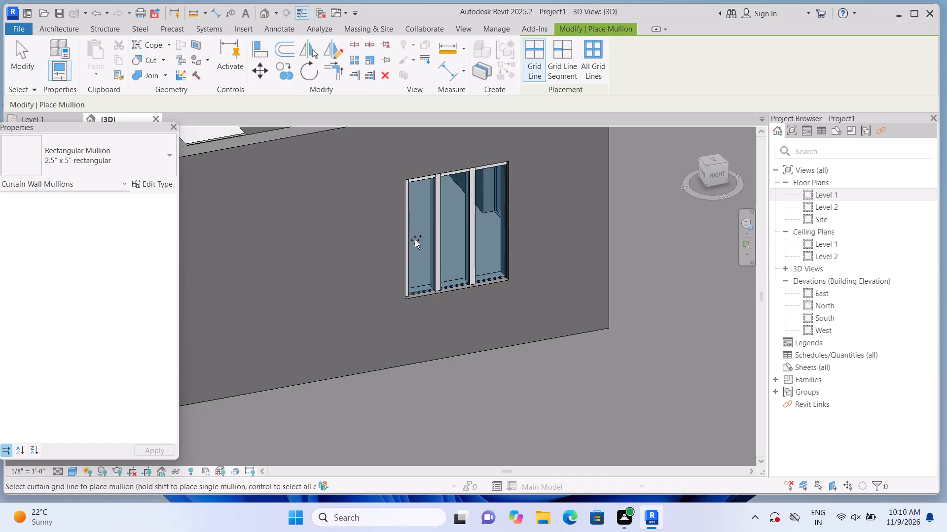
click(424, 290)
click(501, 245)
scroll(501, 245, down, 4)
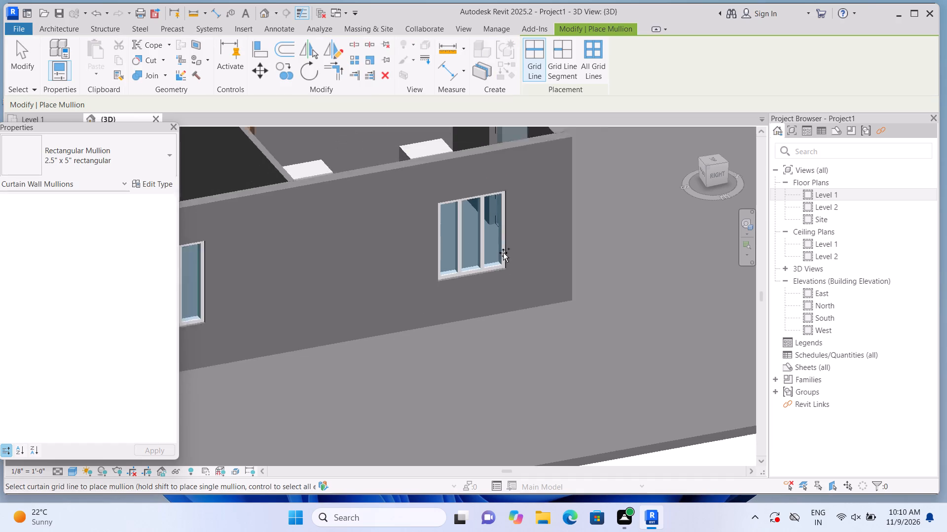
scroll(503, 253, down, 7)
key(Escape)
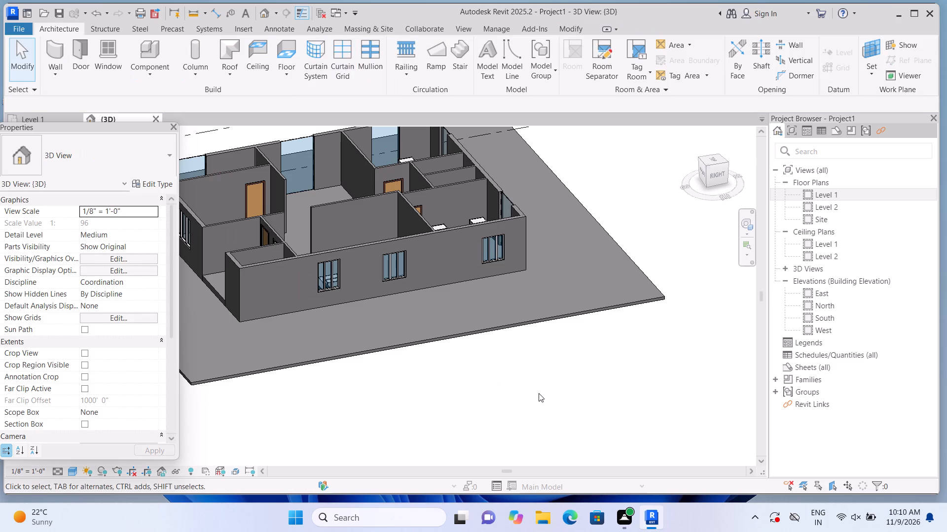
Resize the 5'-6" wide rear curtain wall, raising its base offset to about 3'-2 3/16" and lowering its top edge.
shift+middle_drag(540, 394, 393, 392)
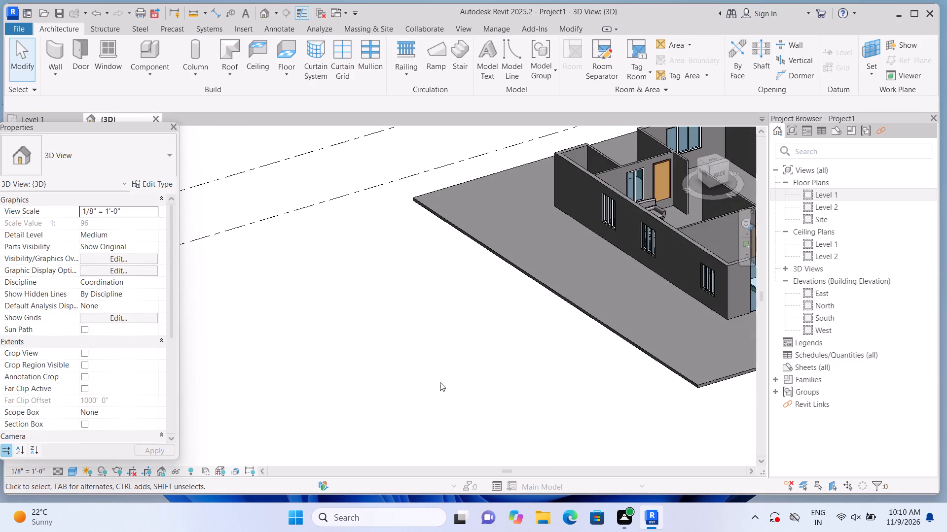
middle_drag(440, 382, 219, 381)
middle_drag(293, 421, 183, 440)
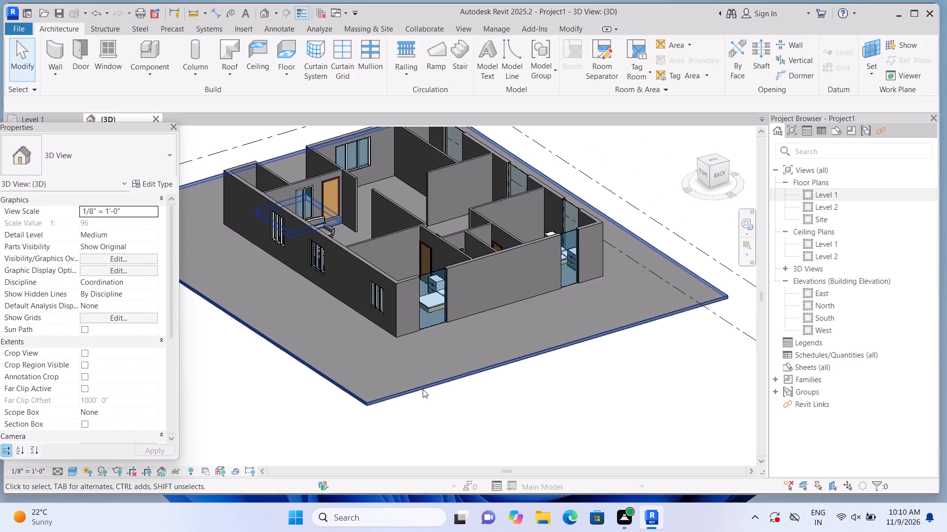
scroll(461, 345, up, 1)
scroll(437, 298, up, 8)
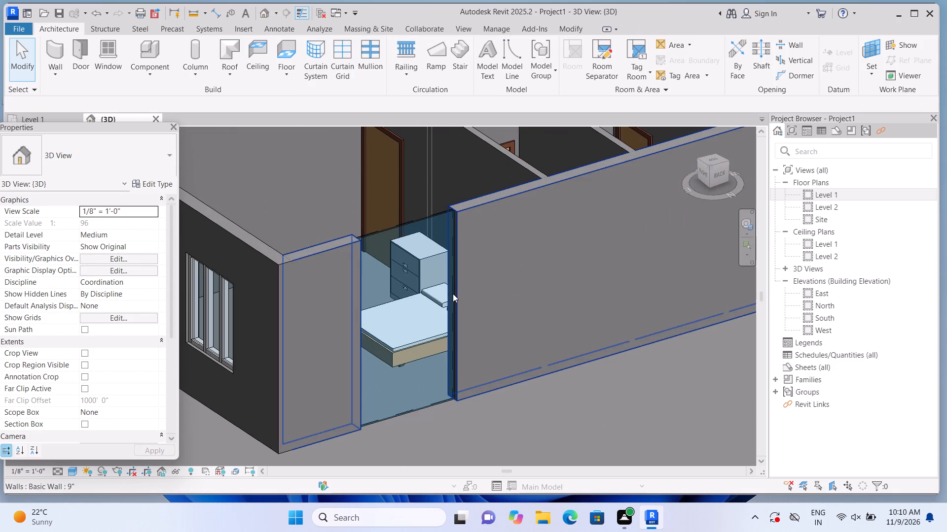
scroll(451, 307, up, 2)
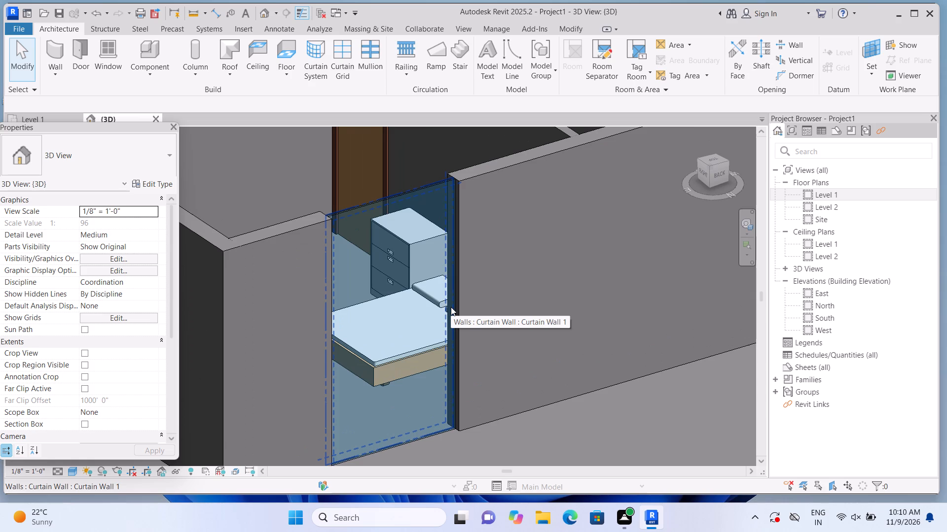
click(451, 307)
scroll(450, 335, down, 4)
scroll(423, 419, up, 4)
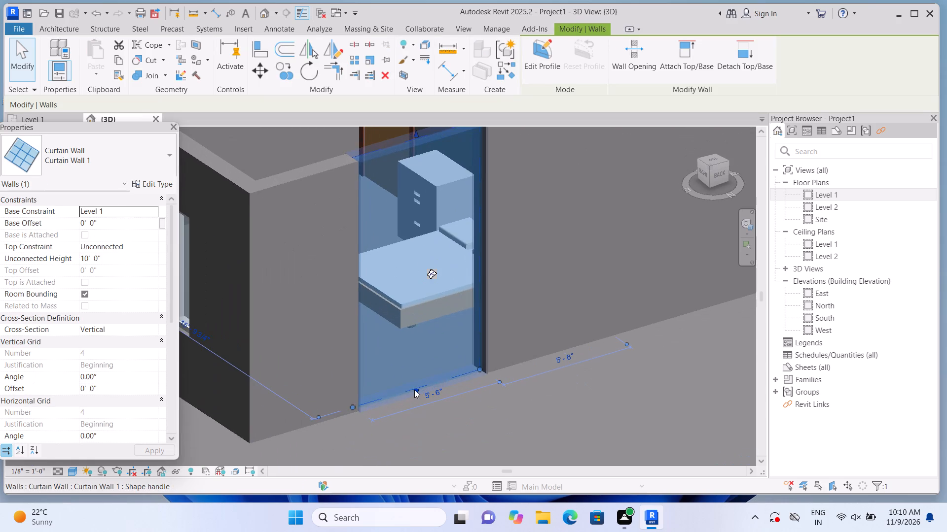
drag(414, 390, 406, 309)
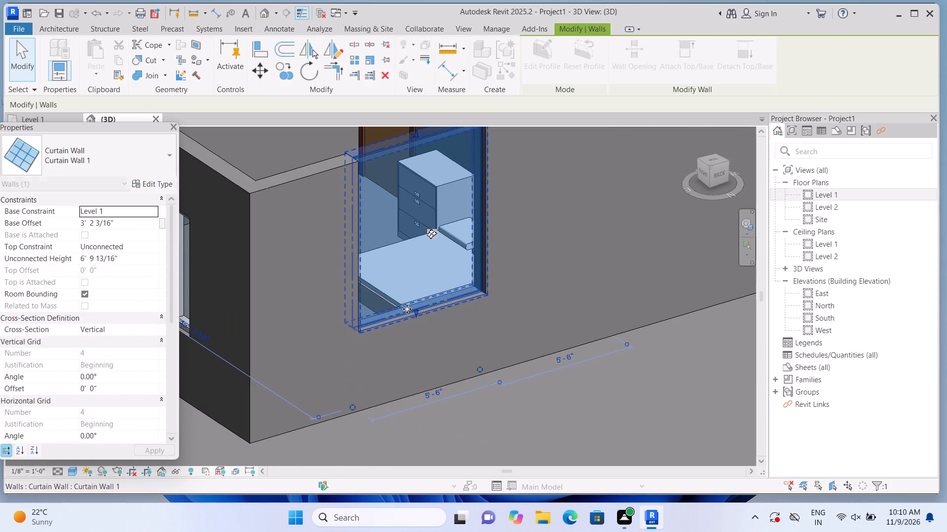
drag(416, 133, 428, 185)
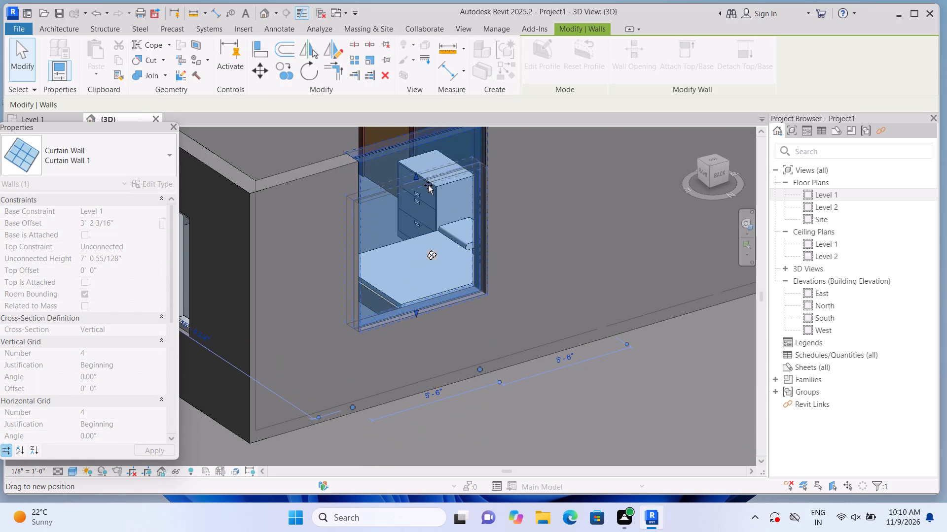
drag(428, 185, 430, 191)
key(Escape)
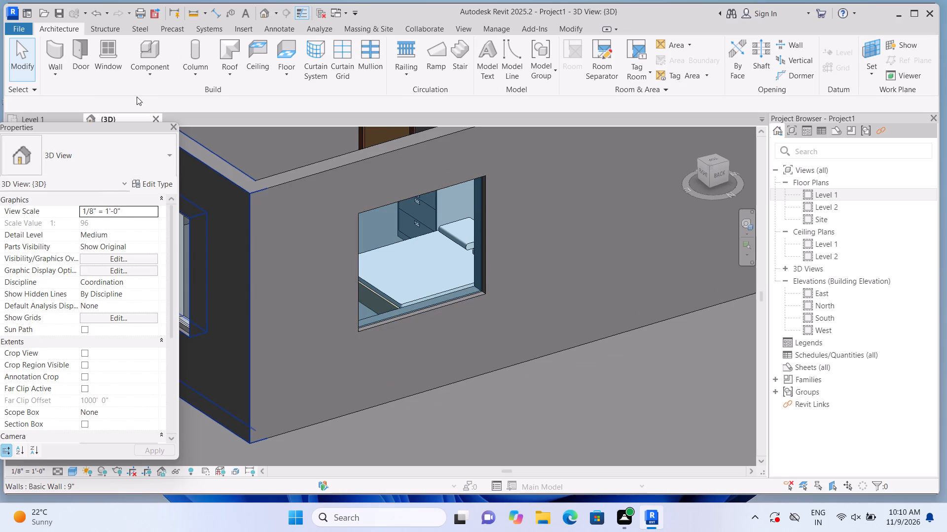
Add two vertical curtain grid lines to the 5'-6" wide rear window, forming panels of 2'-0", 2'-0" and 1'-6".
click(339, 72)
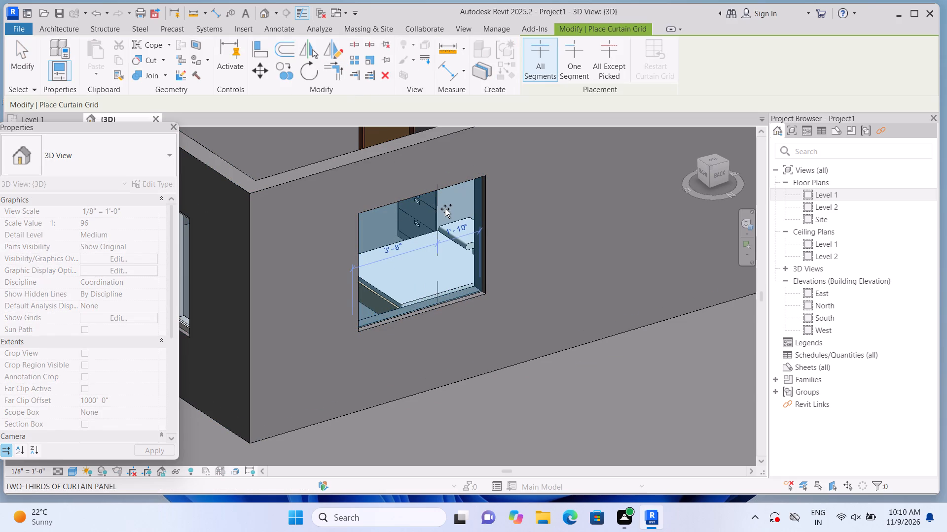
scroll(442, 210, up, 3)
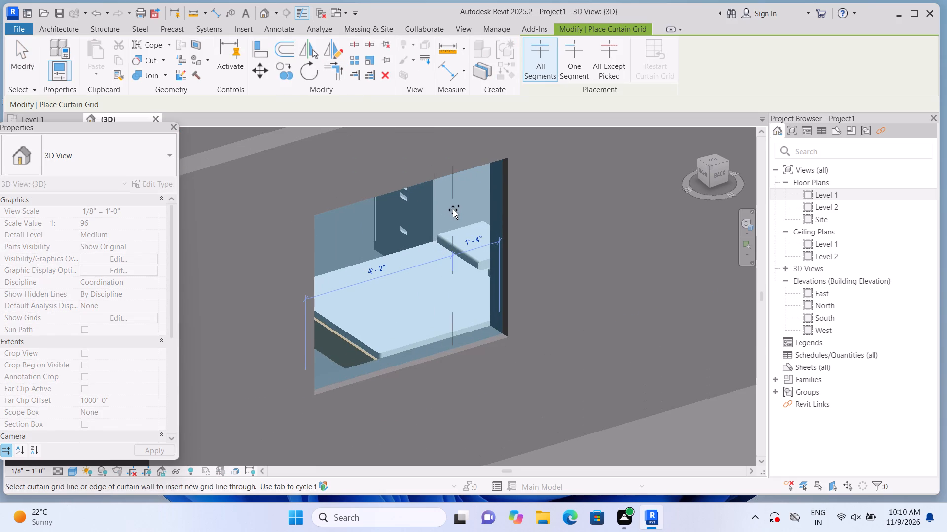
click(446, 212)
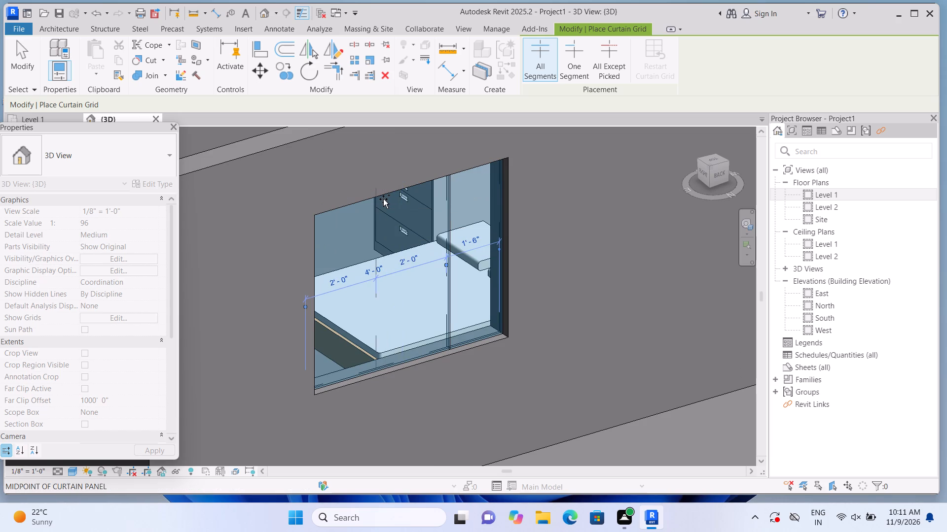
scroll(385, 199, up, 2)
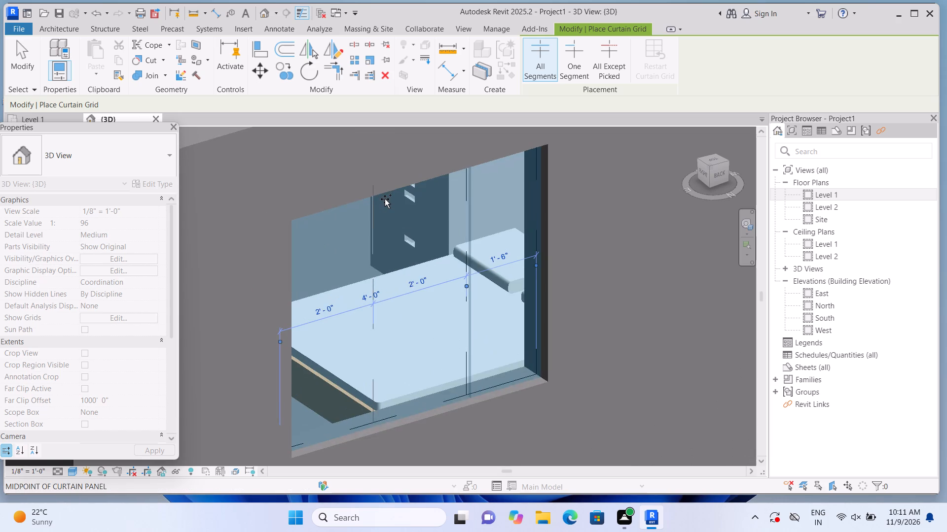
click(382, 200)
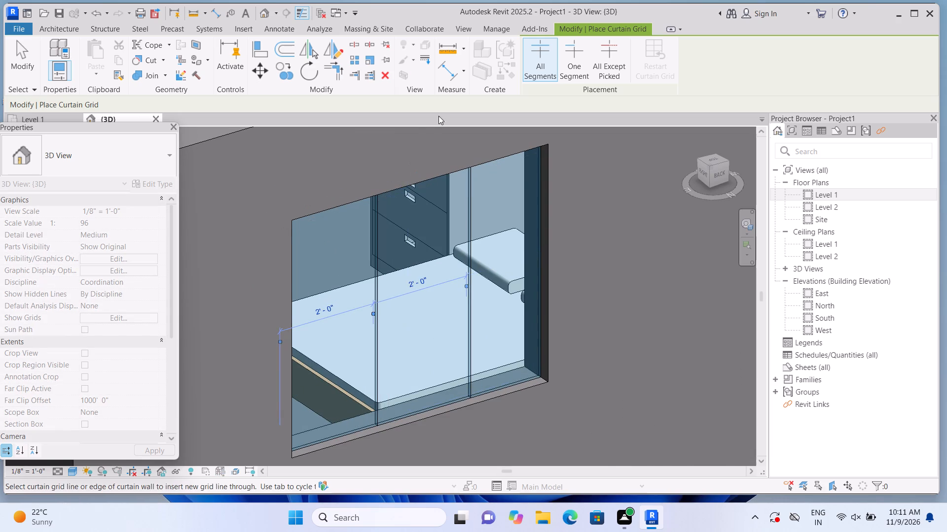
scroll(420, 132, down, 1)
Place 2.5" x 5" rectangular mullions on both grid lines and all four edges of the 5'-6" wide rear window.
click(53, 28)
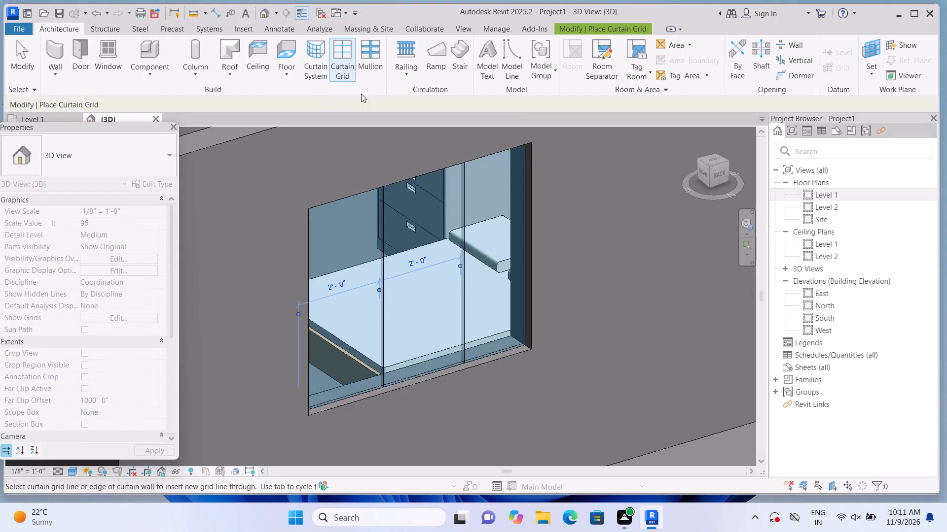
click(374, 65)
scroll(398, 232, down, 1)
click(385, 253)
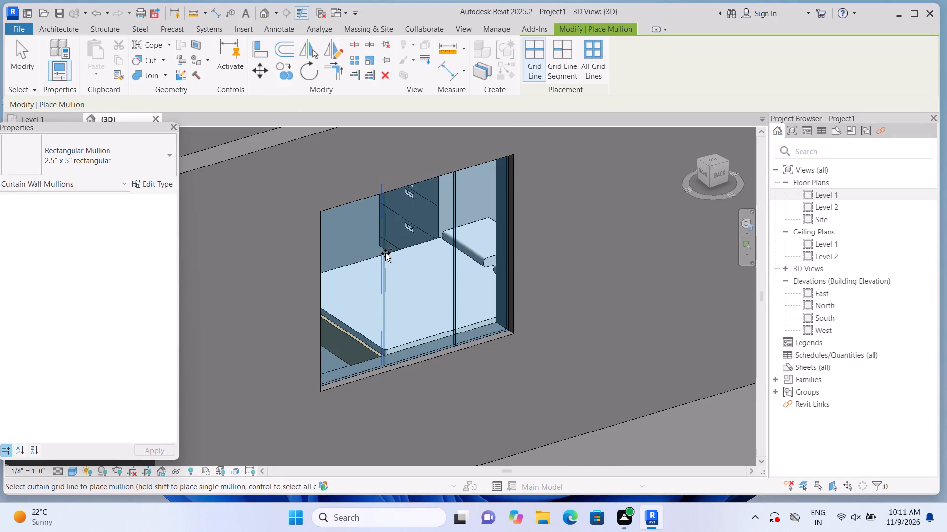
click(453, 256)
click(435, 186)
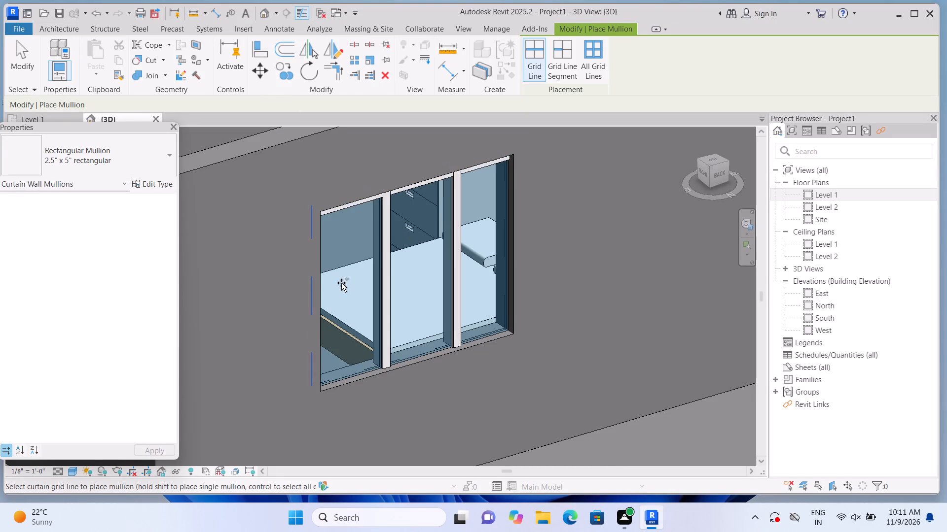
click(339, 285)
click(351, 383)
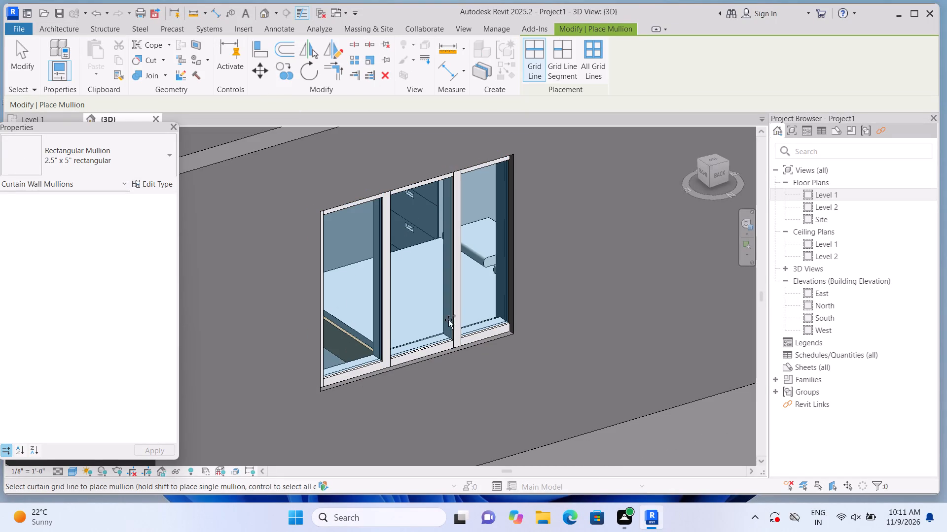
click(500, 269)
scroll(500, 269, down, 7)
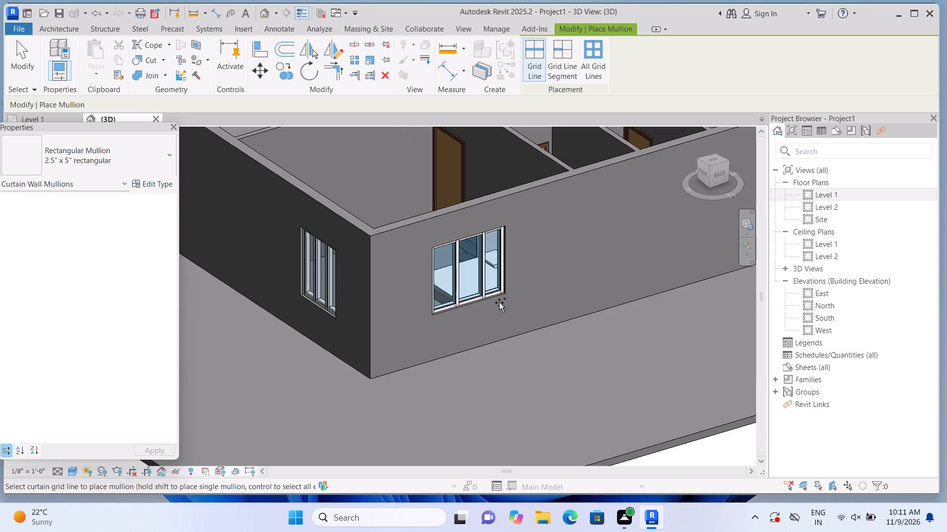
key(Escape)
Raise the bottom edge of the 3'-6" wide rear curtain wall to a base offset of about 2'-11 7/8".
scroll(513, 322, down, 3)
middle_drag(586, 319, 239, 444)
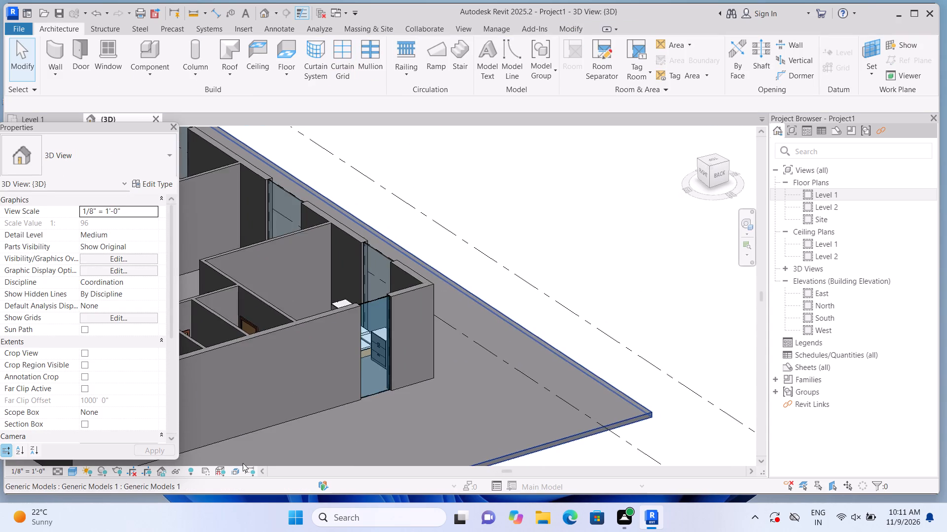
scroll(243, 463, up, 1)
middle_drag(243, 463, 344, 361)
scroll(358, 352, down, 1)
scroll(475, 257, up, 4)
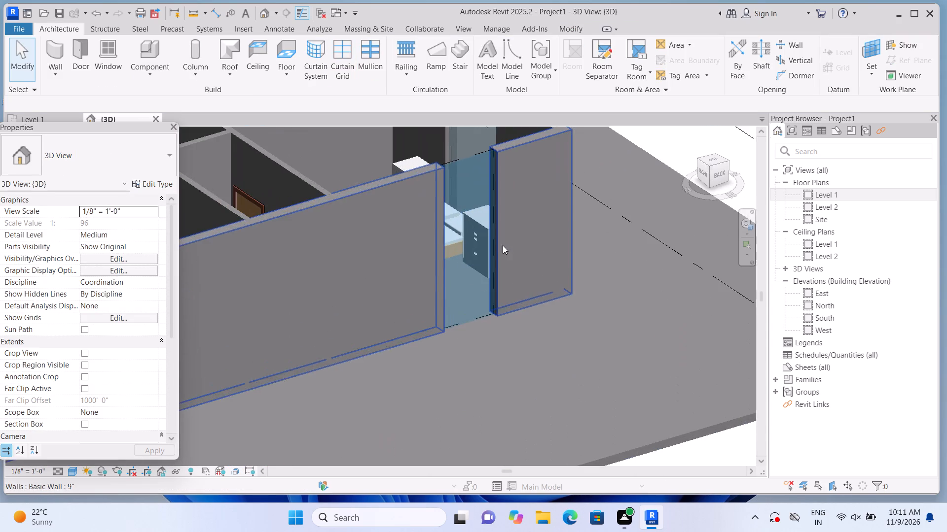
scroll(497, 247, up, 2)
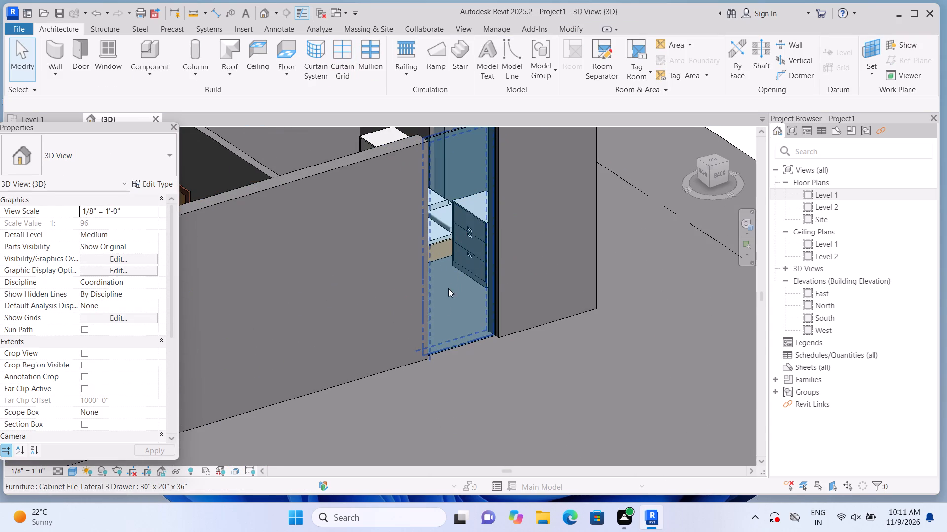
click(443, 305)
scroll(443, 305, down, 2)
drag(454, 338, 454, 336)
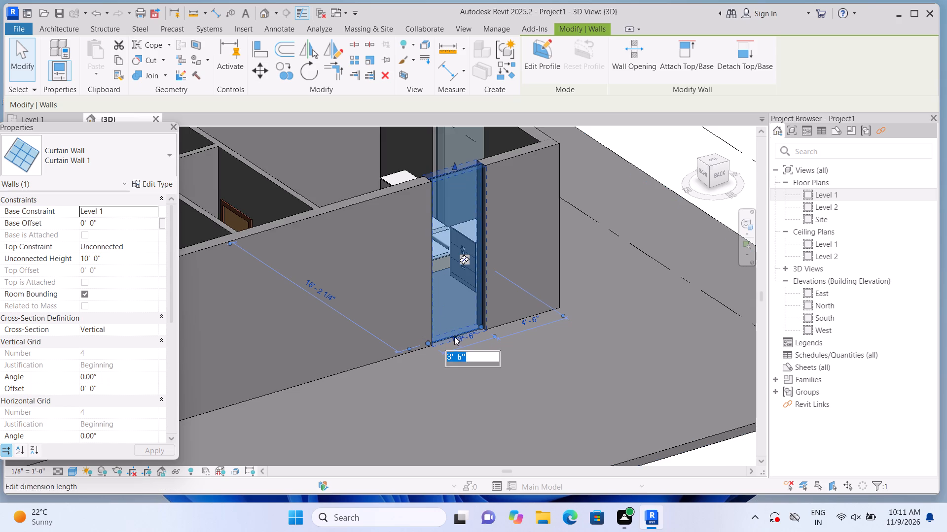
drag(454, 336, 458, 305)
scroll(454, 324, up, 4)
drag(455, 342, 452, 319)
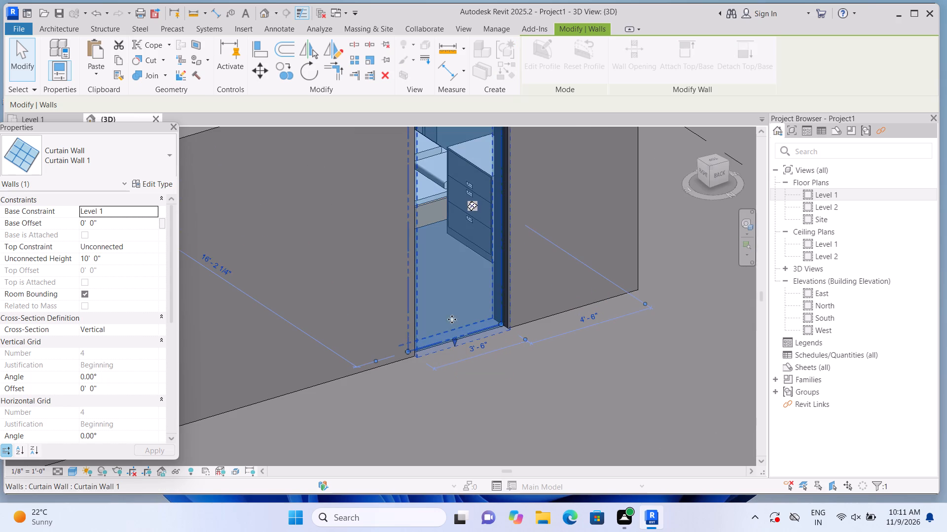
drag(452, 319, 456, 299)
scroll(453, 353, up, 2)
drag(454, 335, 452, 314)
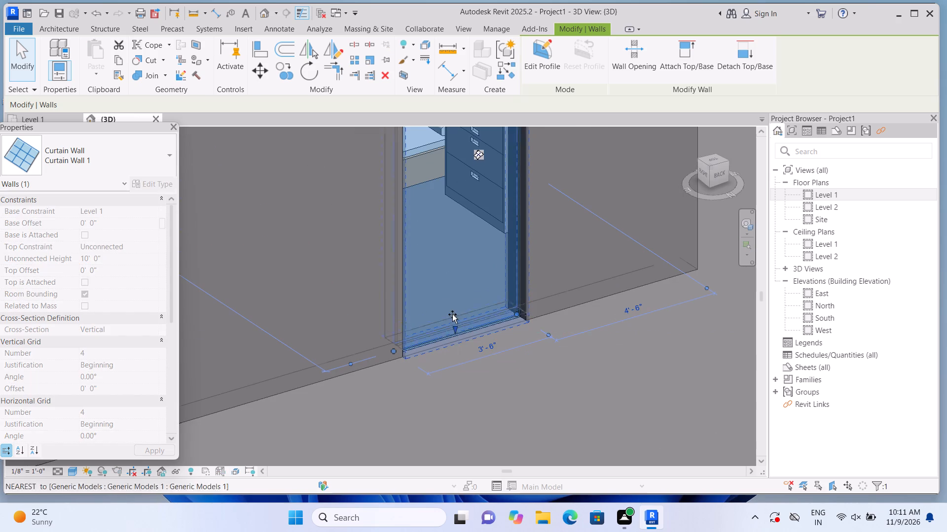
drag(452, 314, 441, 219)
scroll(439, 240, down, 4)
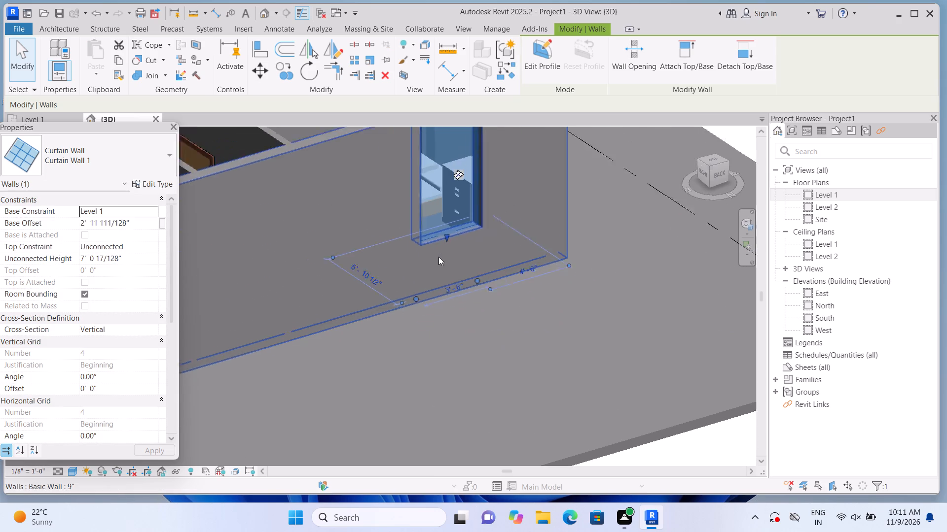
Lower the top edge of the 3'-6" wide rear curtain wall below the top of its host wall.
scroll(438, 257, down, 5)
scroll(448, 175, up, 5)
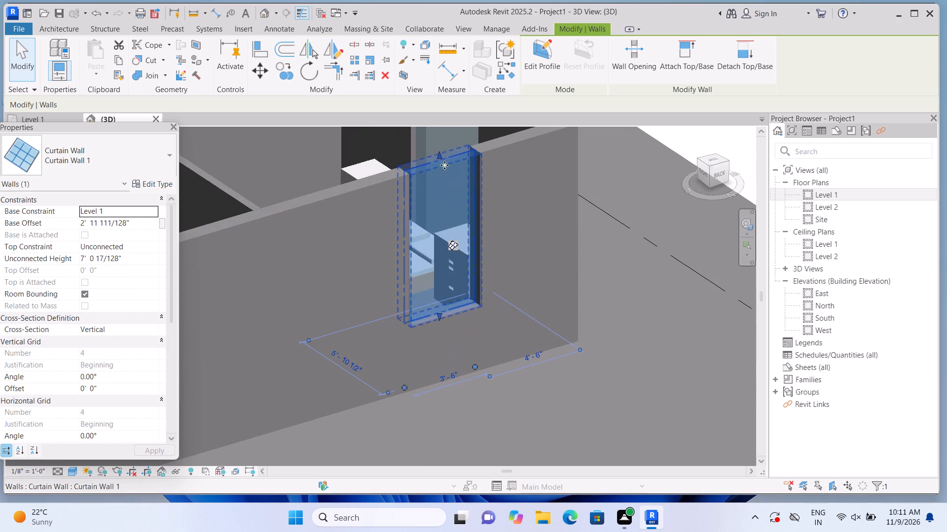
drag(439, 154, 440, 214)
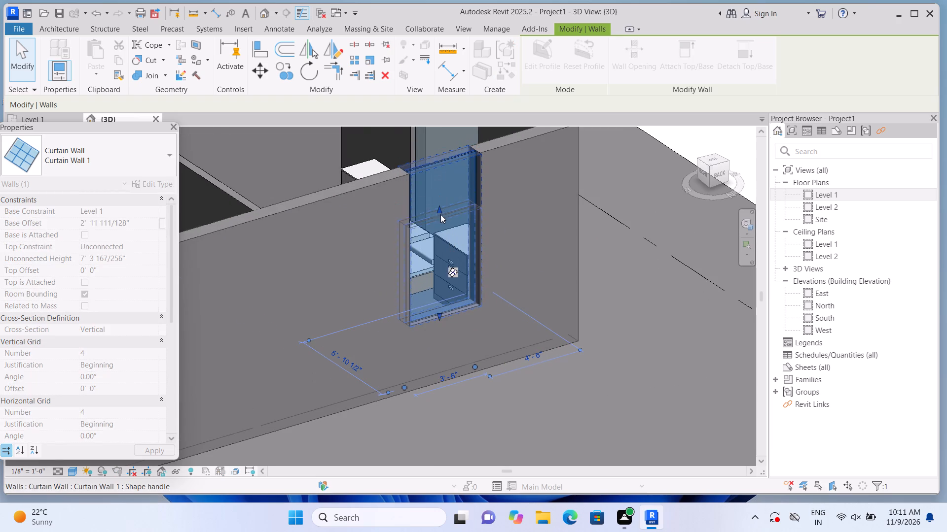
key(Escape)
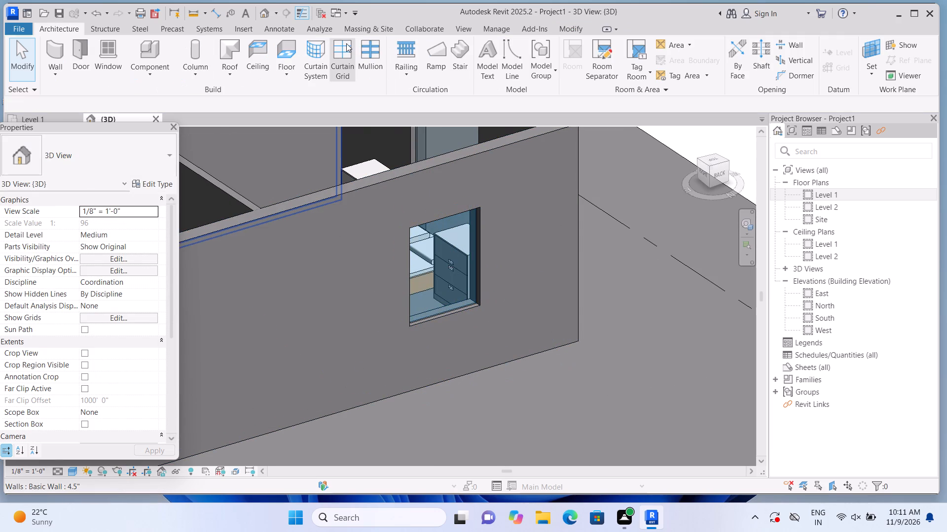
Add two vertical curtain grid lines to the 3'-6" wide rear window, forming panels of 1'-5", 1'-2" and 0'-11".
click(341, 53)
scroll(448, 237, up, 3)
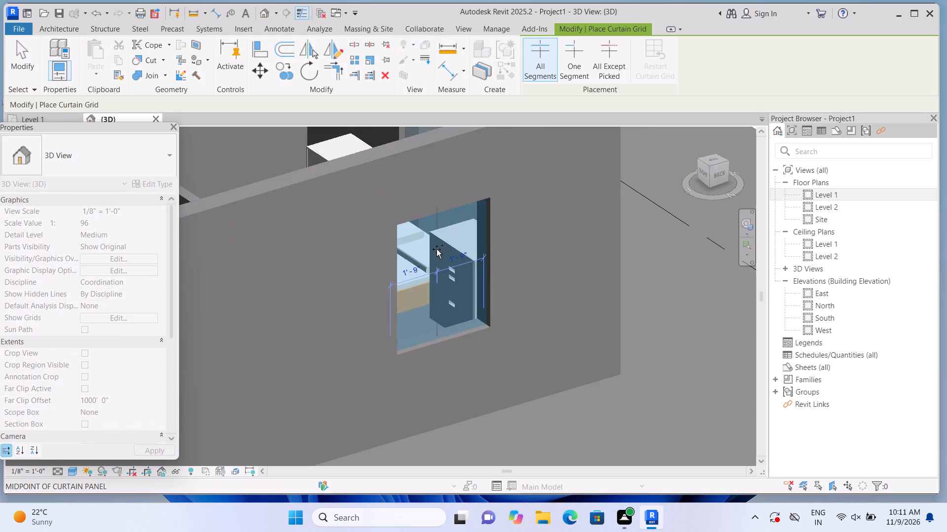
scroll(437, 249, up, 3)
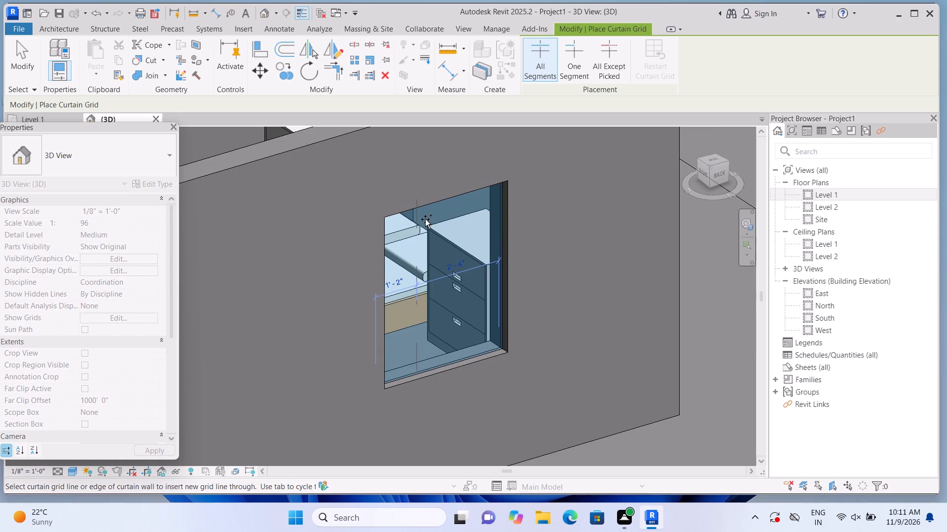
scroll(425, 219, up, 4)
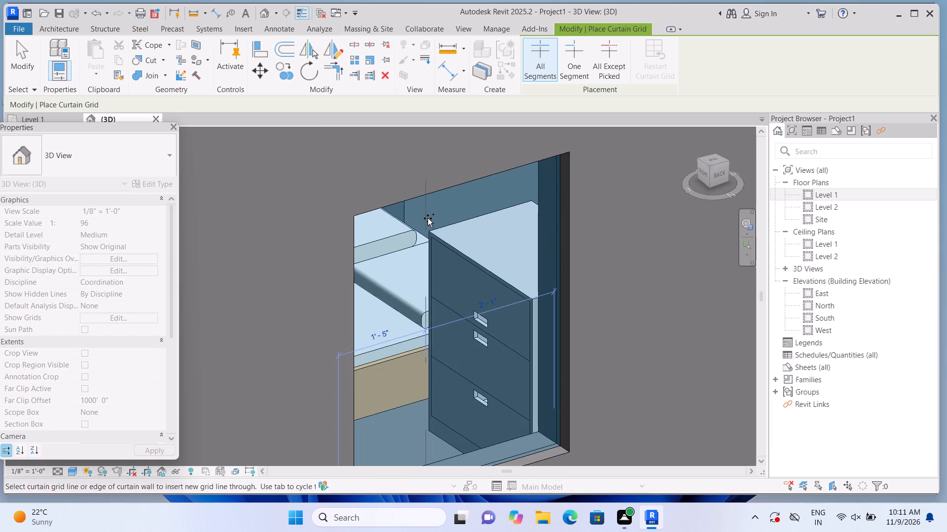
click(428, 218)
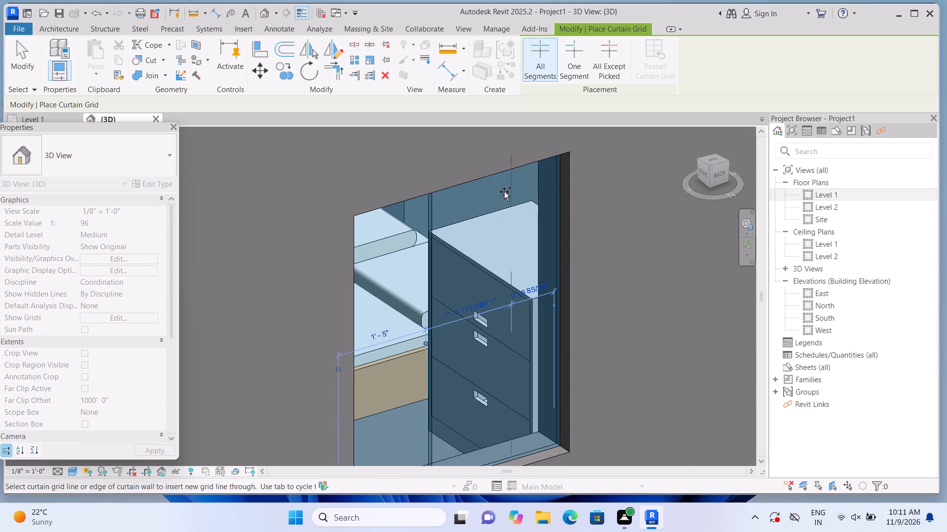
scroll(498, 193, up, 1)
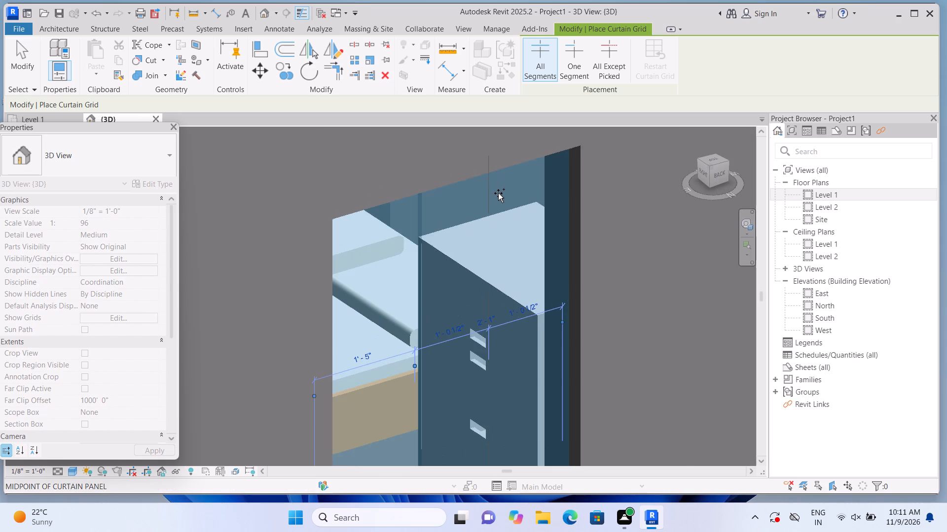
click(499, 193)
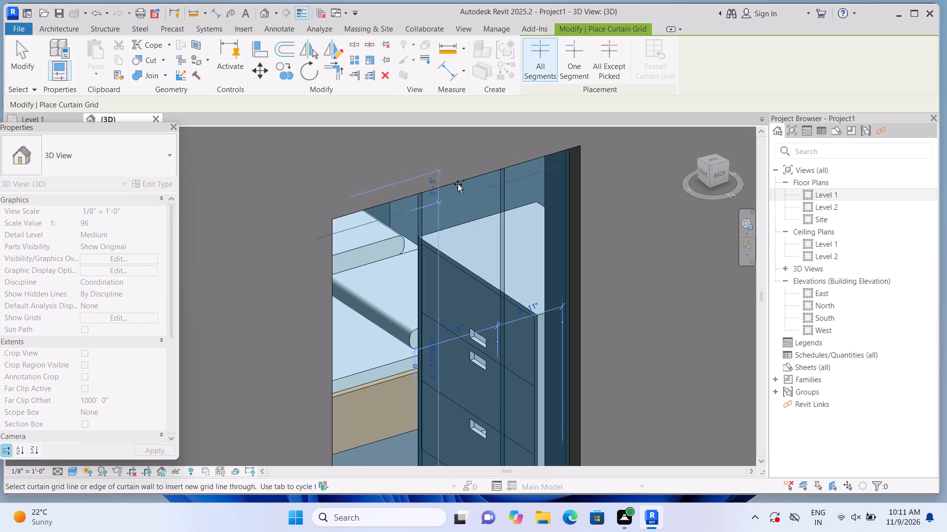
Place 2.5" x 5" rectangular mullions on both grid lines and all four edges of the 3'-6" wide rear window.
click(62, 26)
scroll(62, 26, up, 1)
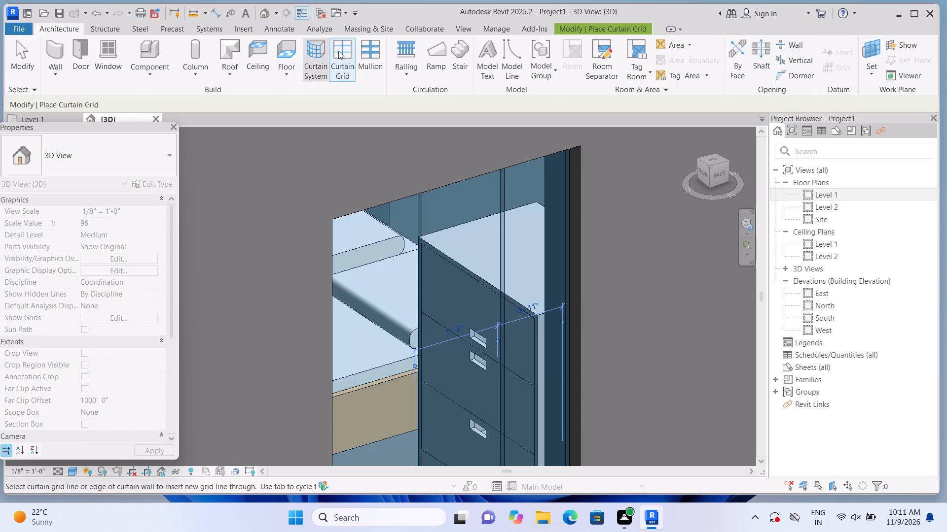
click(366, 57)
scroll(366, 58, down, 4)
scroll(424, 161, down, 3)
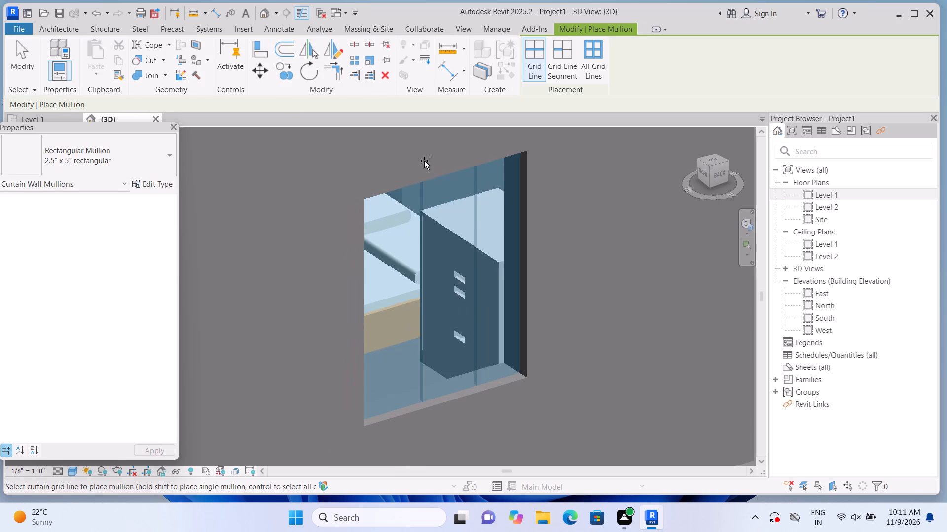
scroll(424, 161, down, 2)
click(418, 229)
click(457, 225)
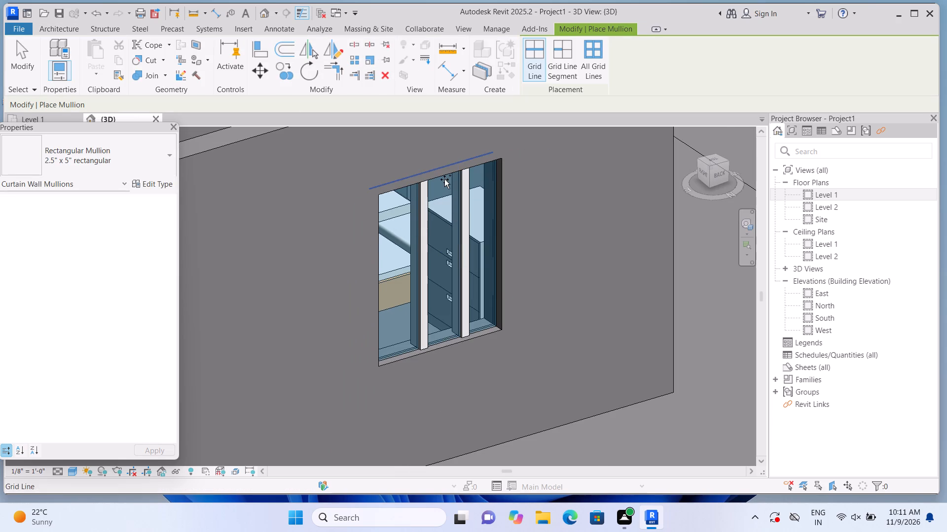
click(444, 179)
click(389, 250)
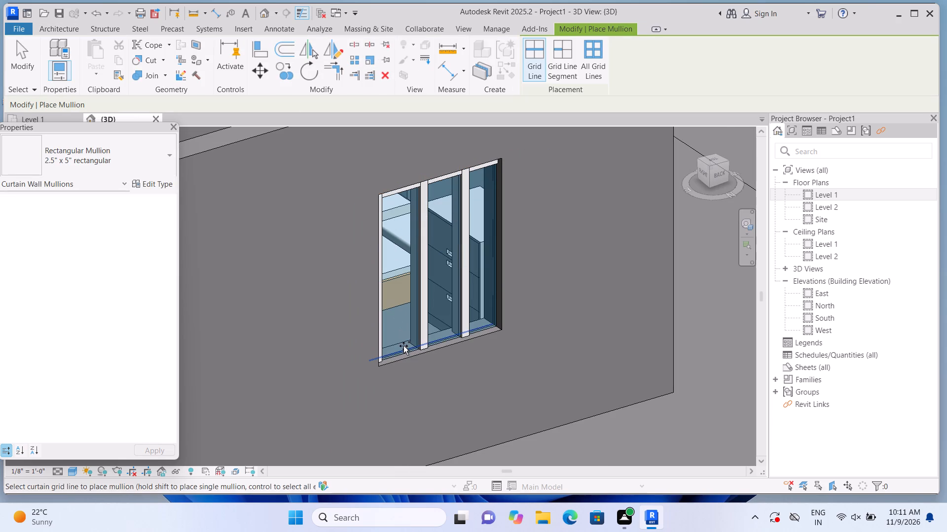
click(404, 346)
click(497, 284)
scroll(497, 284, down, 12)
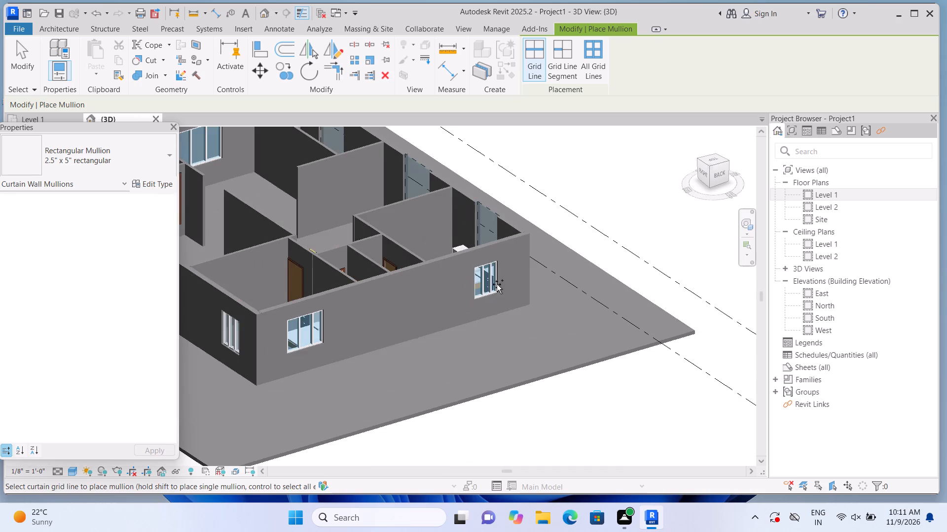
key(Escape)
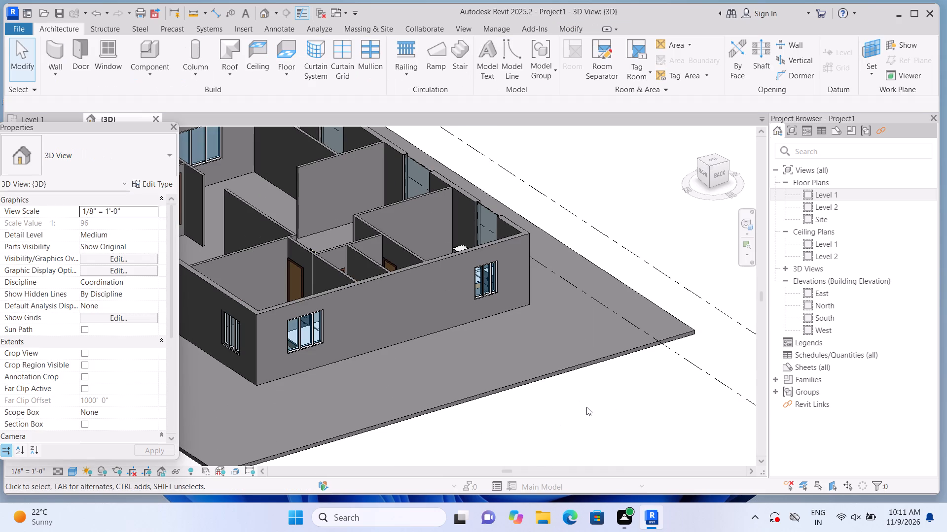
Examine the building from the back and left sides to check the finished windows and the remaining full-height curtain walls.
middle_drag(587, 401, 433, 429)
scroll(434, 418, down, 2)
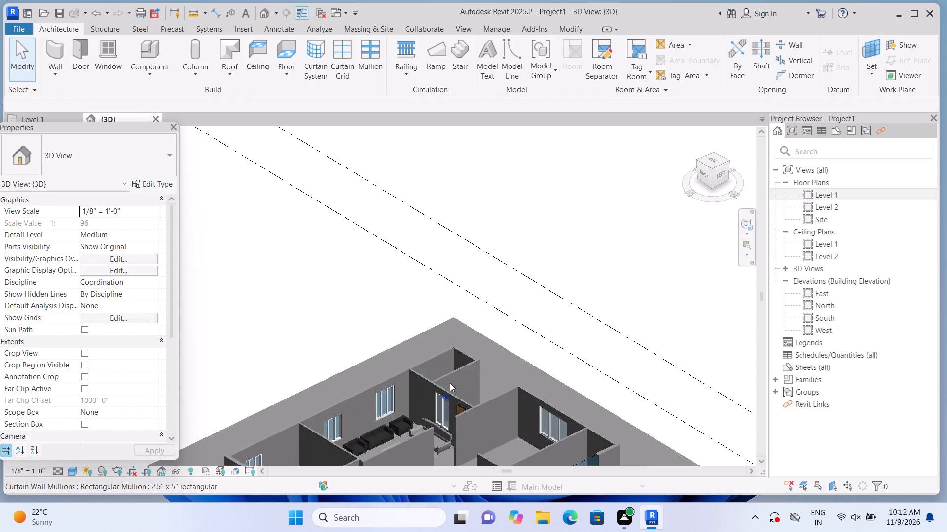
scroll(450, 383, down, 6)
scroll(614, 443, up, 1)
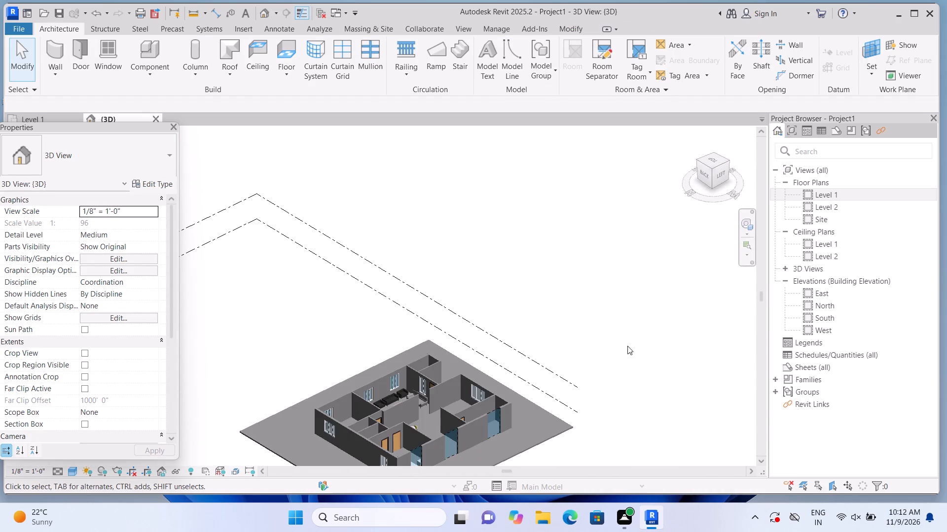
scroll(405, 437, up, 5)
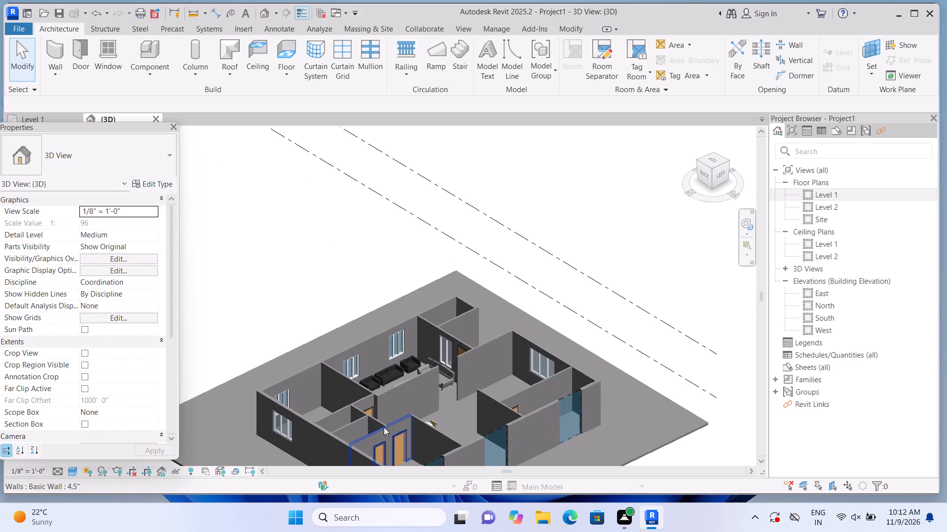
scroll(384, 427, up, 4)
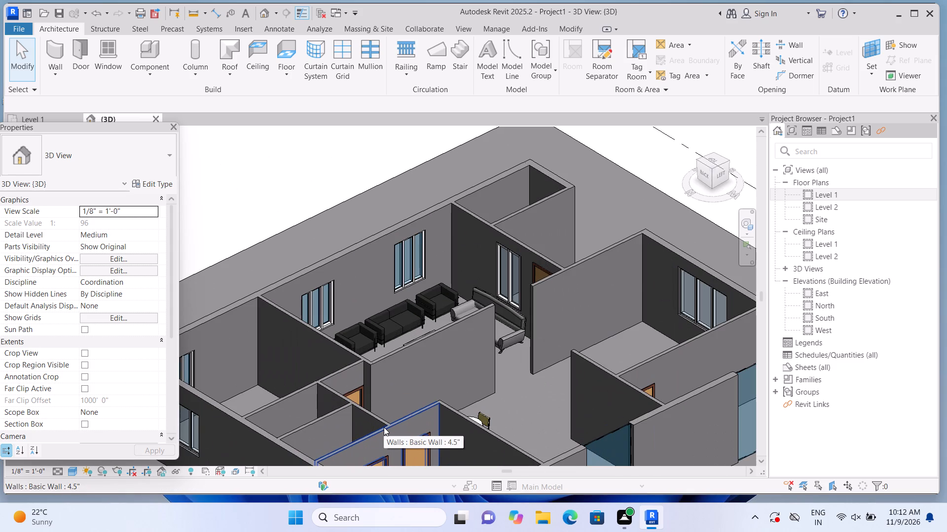
scroll(388, 420, down, 10)
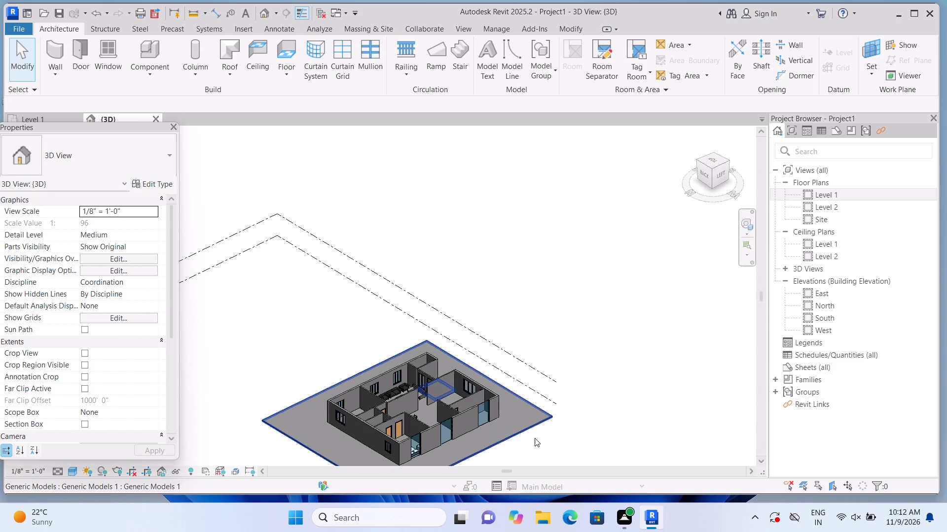
shift+middle_drag(546, 447, 548, 401)
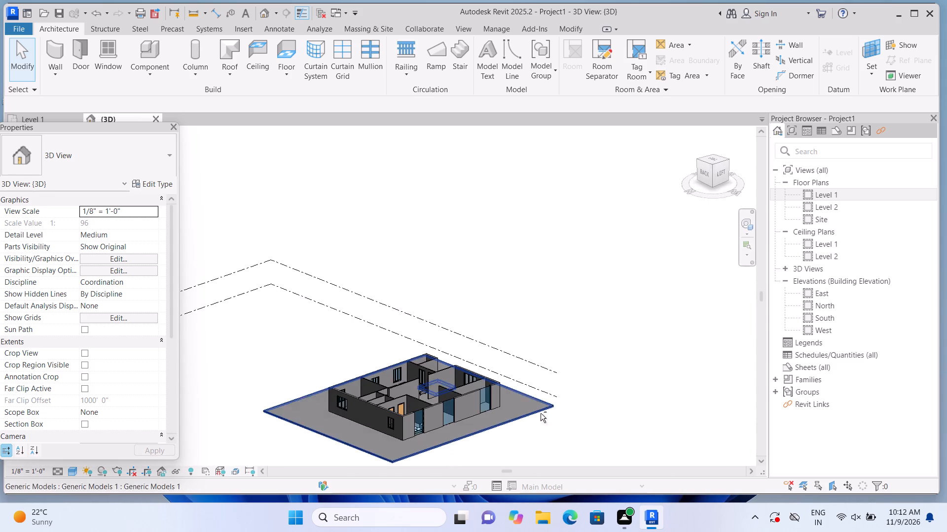
shift+middle_click(520, 425)
shift+middle_drag(514, 434, 534, 331)
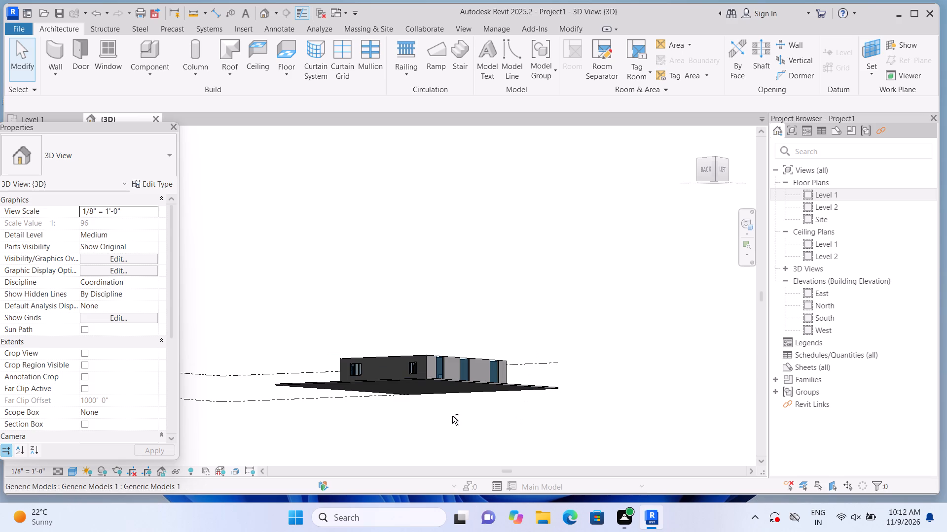
shift+middle_drag(452, 416, 448, 430)
shift+middle_click(447, 433)
scroll(393, 429, up, 1)
shift+middle_drag(383, 418, 384, 450)
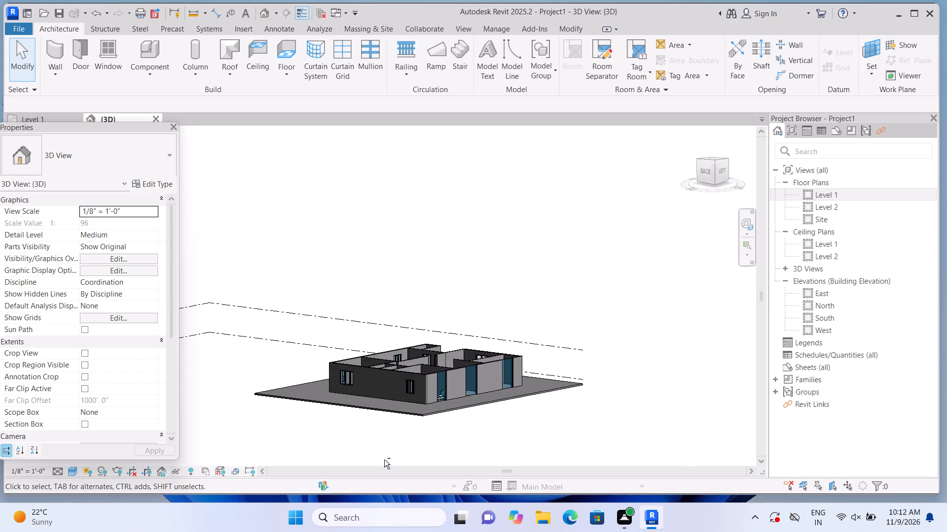
scroll(438, 430, up, 7)
shift+middle_drag(464, 401, 463, 442)
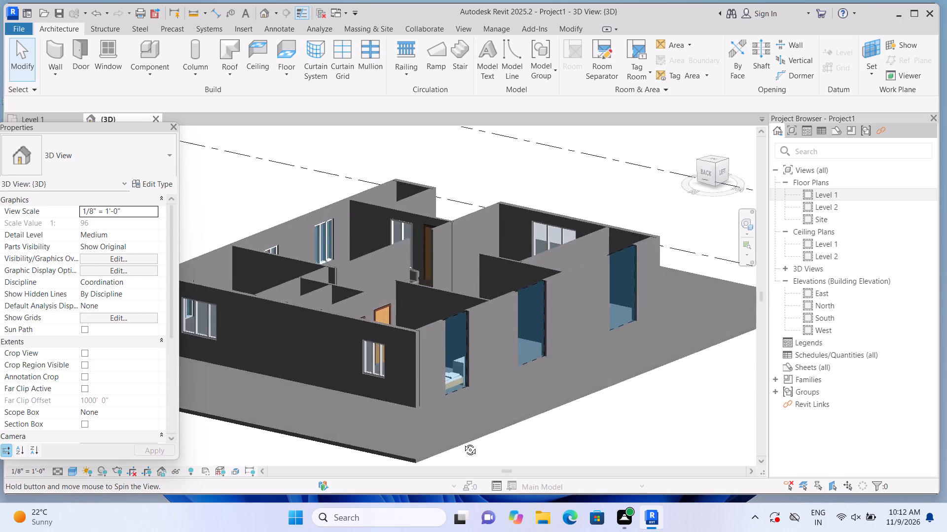
shift+middle_drag(463, 442, 405, 443)
middle_drag(503, 427, 599, 304)
shift+middle_drag(474, 398, 501, 398)
middle_drag(508, 370, 473, 410)
scroll(493, 410, down, 2)
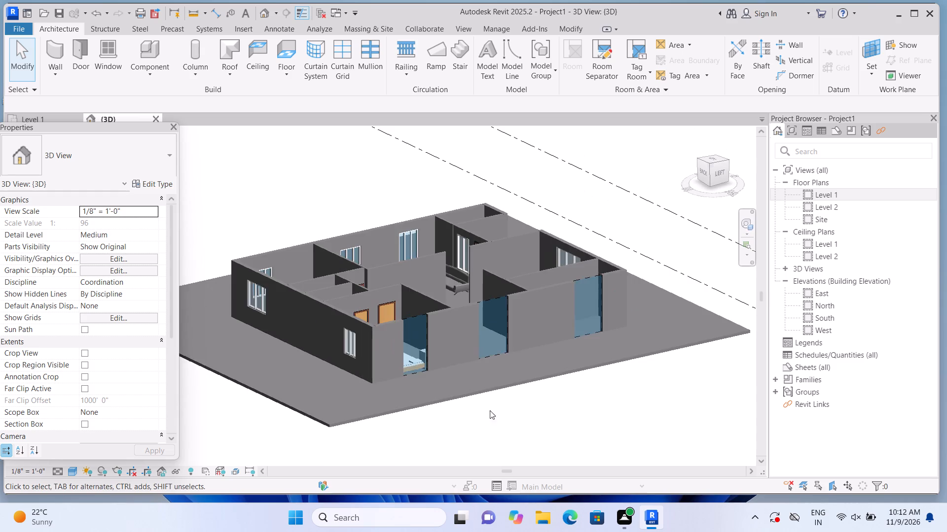
Resize the 5'-0" wide curtain wall on the building's left side to a base offset of about 3'-4" and height of about 4'-3 3/4".
scroll(475, 399, up, 4)
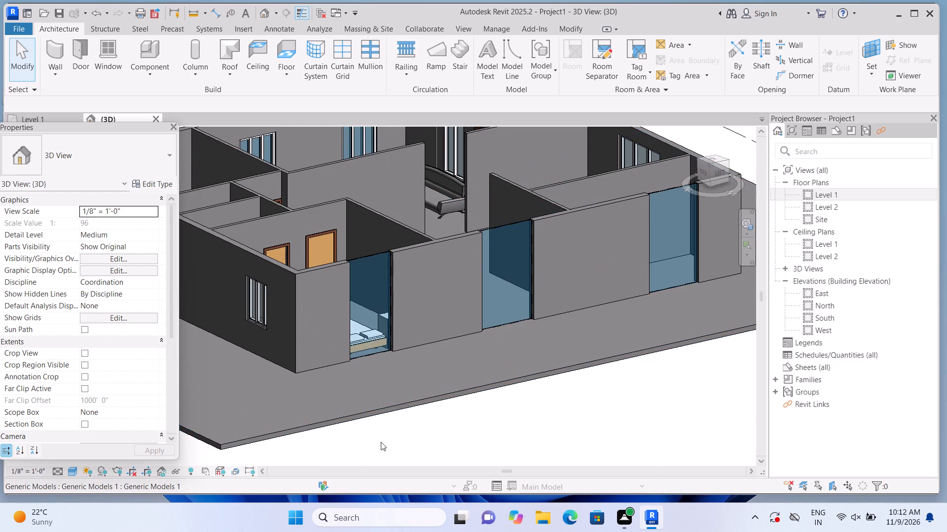
scroll(397, 359, up, 1)
scroll(375, 306, up, 4)
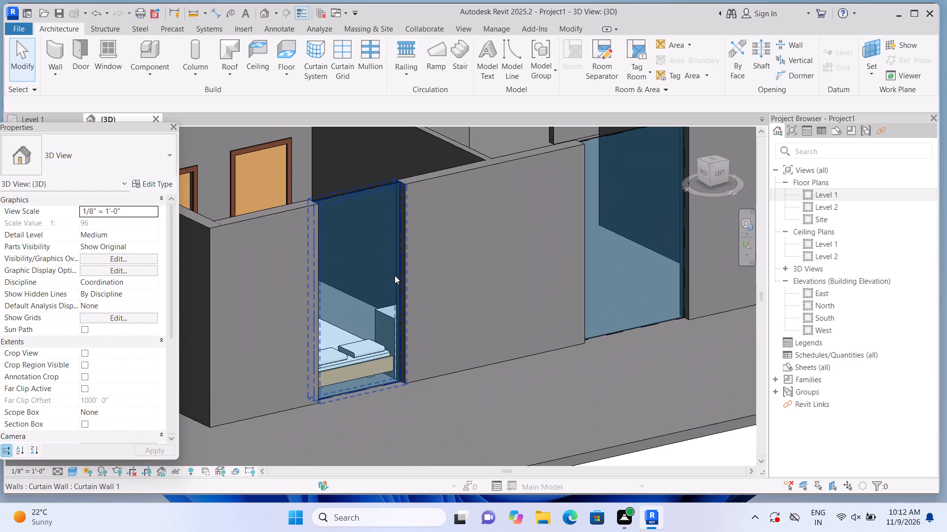
click(395, 275)
scroll(396, 381, up, 2)
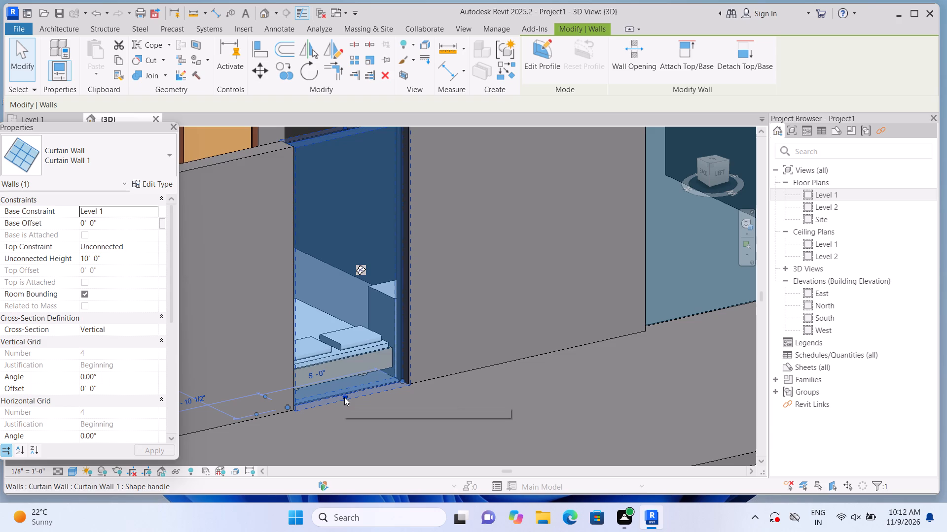
drag(344, 397, 363, 306)
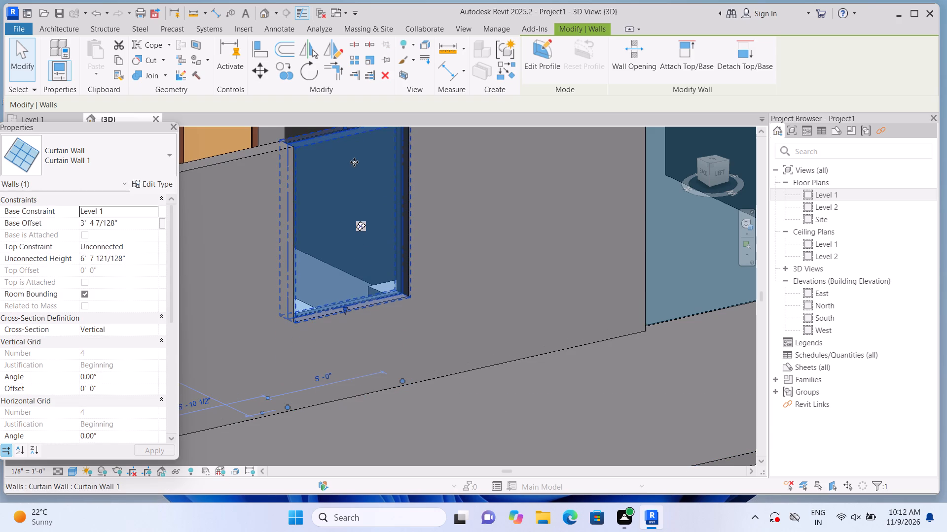
scroll(352, 174, down, 2)
drag(345, 135, 346, 167)
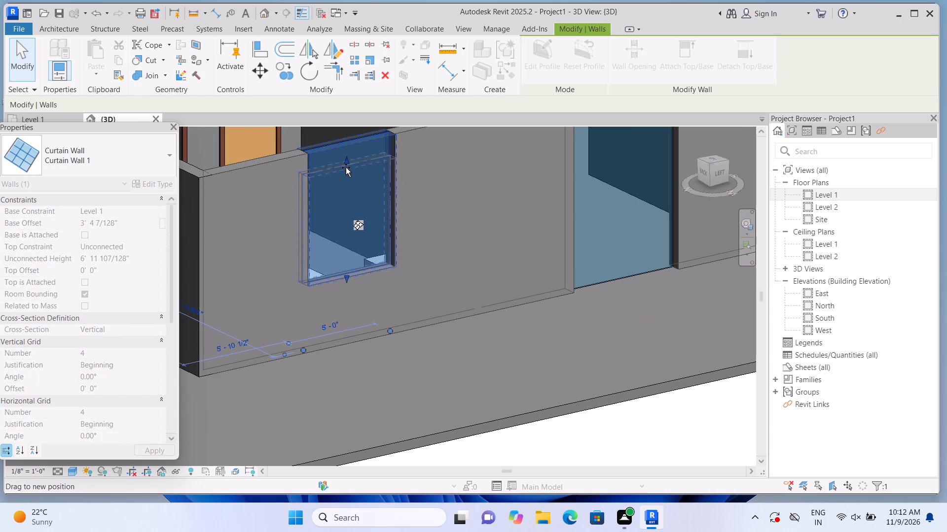
drag(346, 167, 346, 188)
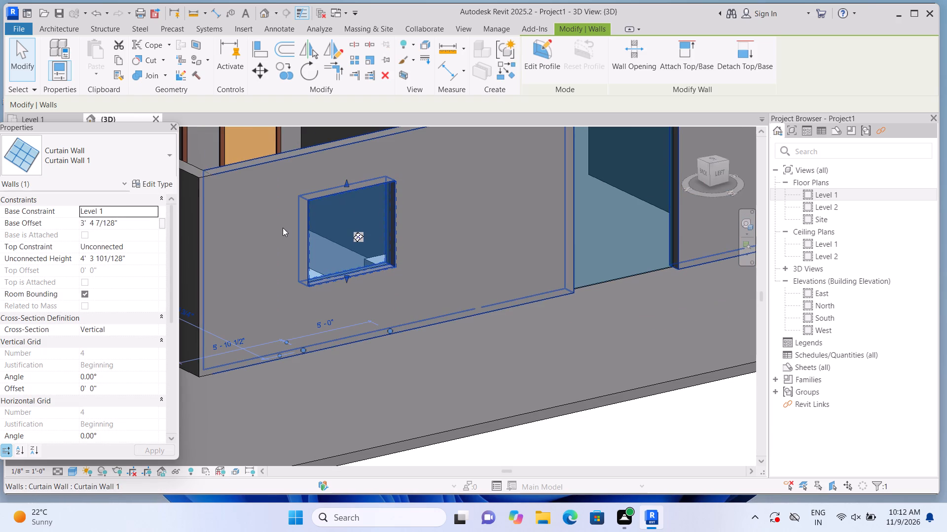
key(Escape)
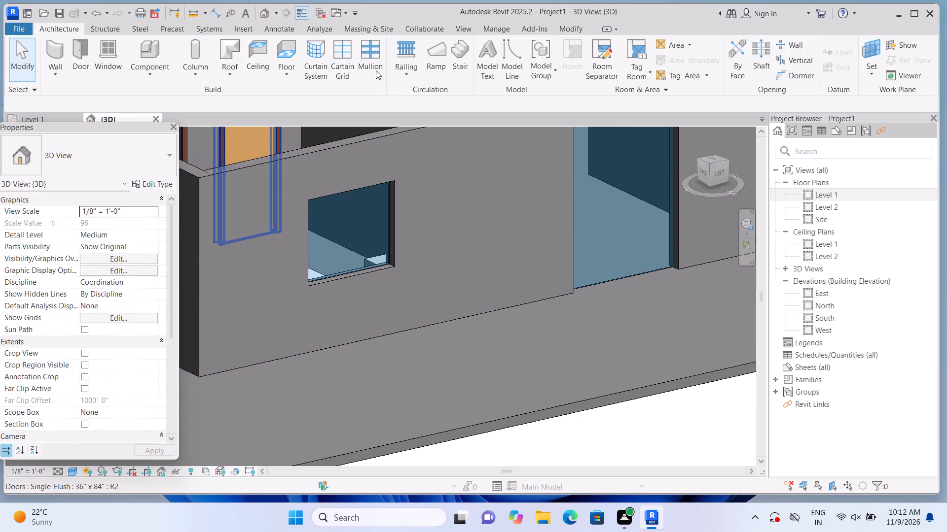
Add two vertical curtain grid lines to the 5'-0" wide left-side window, dividing it into three panels.
click(348, 70)
scroll(341, 208, up, 3)
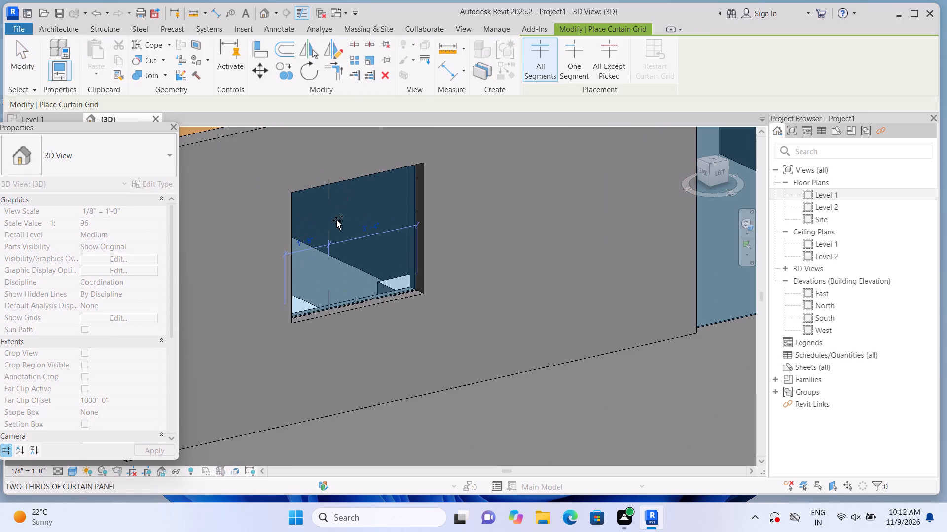
click(342, 210)
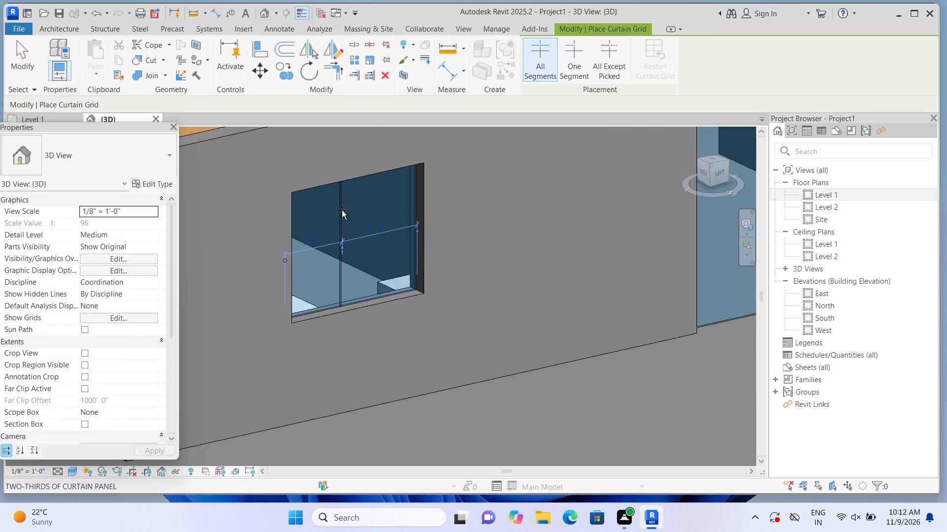
click(376, 199)
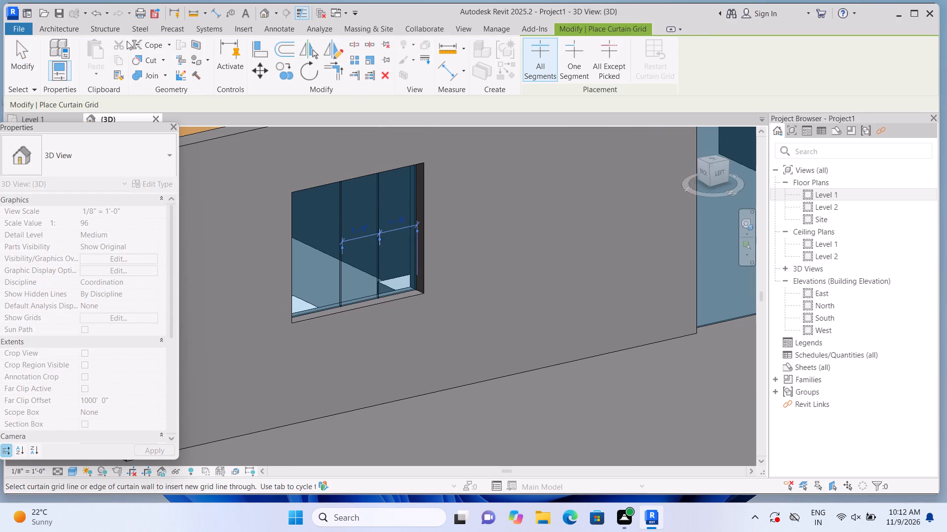
Place 2.5" x 5" rectangular mullions on both grid lines and all four edges of the 5'-0" wide left-side window.
click(73, 31)
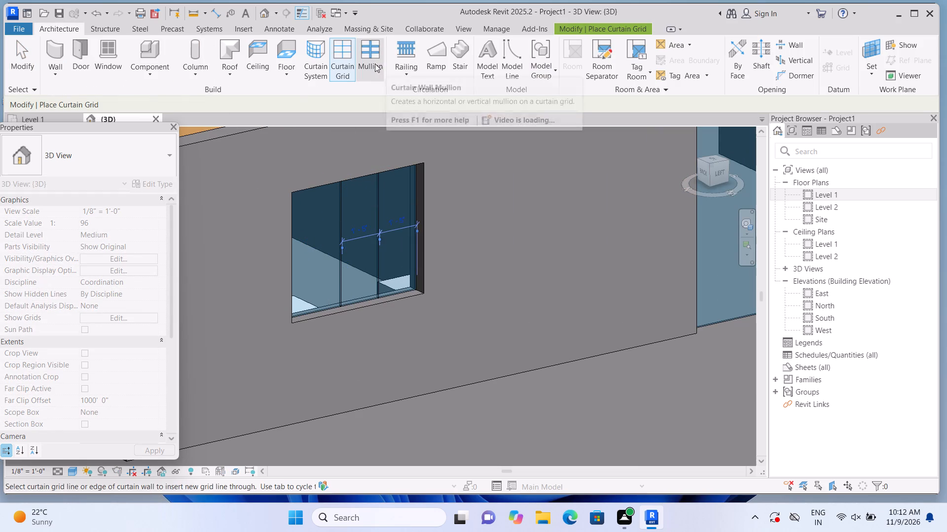
click(375, 64)
click(343, 196)
click(369, 211)
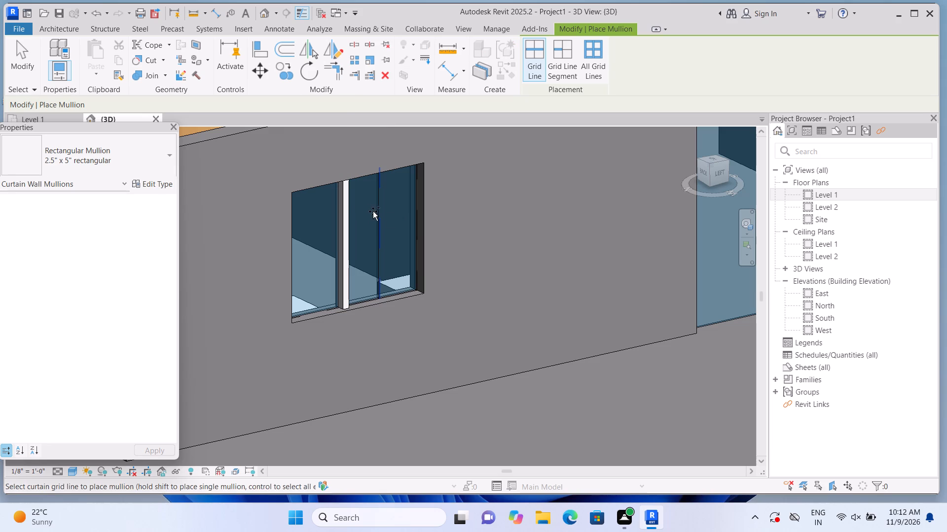
click(403, 220)
click(395, 178)
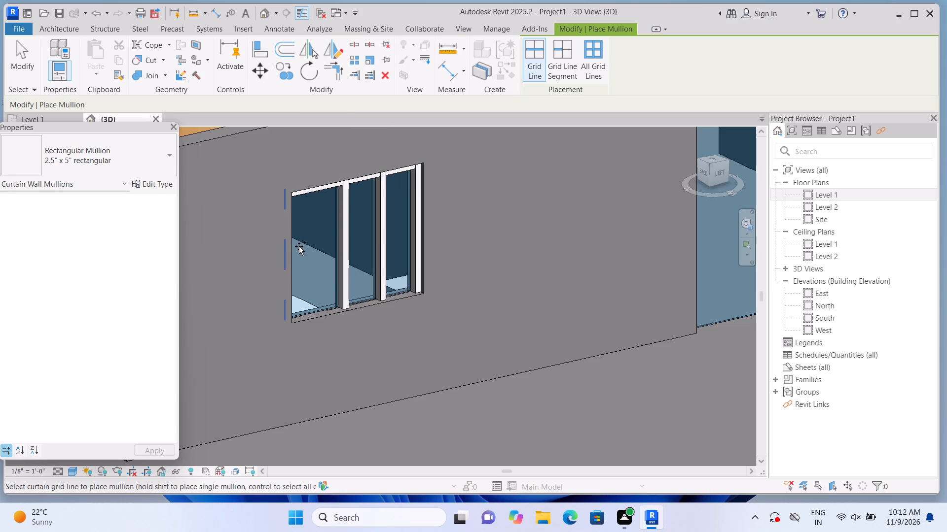
click(299, 246)
click(314, 306)
scroll(312, 307, down, 7)
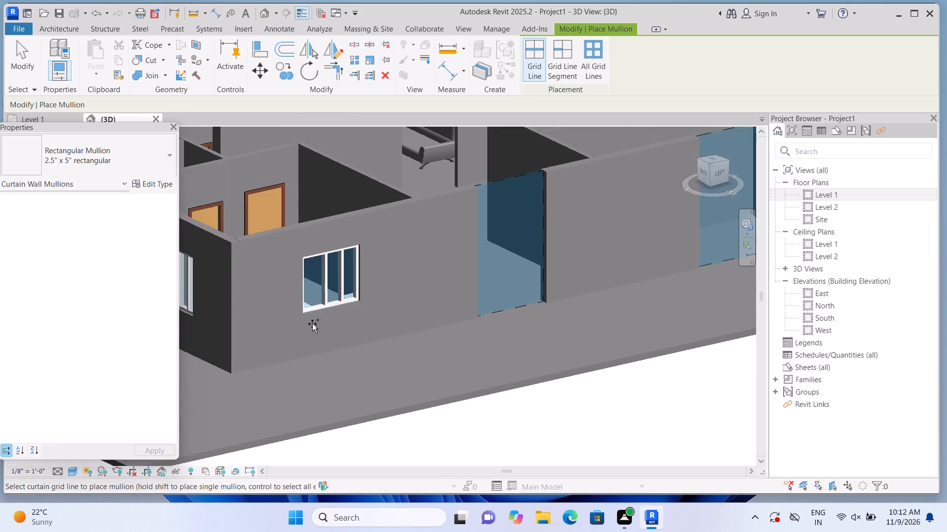
key(Escape)
Resize the 6'-0" wide left-side curtain wall to a base offset of about 3'-4 1/2" and height of about 4'-7 1/4".
scroll(406, 435, down, 3)
middle_drag(480, 425, 391, 444)
scroll(384, 334, up, 8)
click(385, 323)
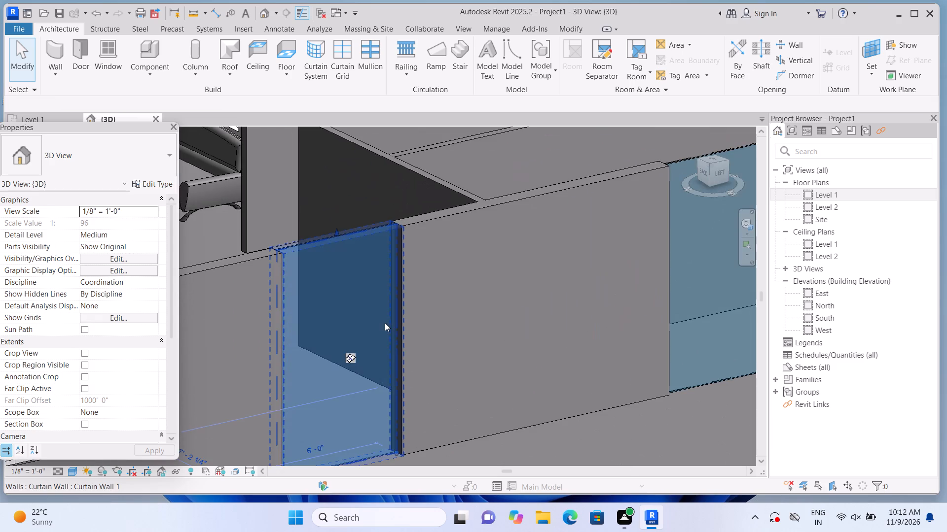
scroll(394, 320, down, 3)
scroll(334, 432, up, 2)
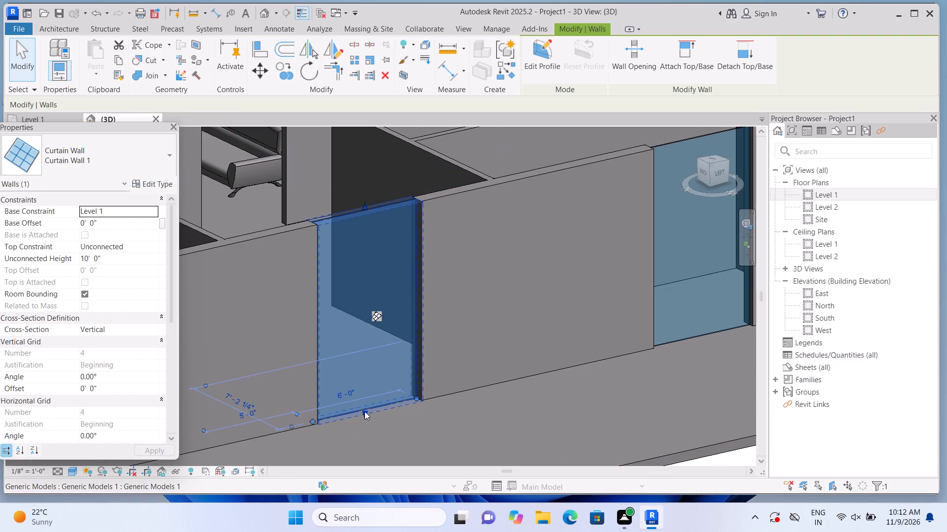
drag(364, 411, 366, 343)
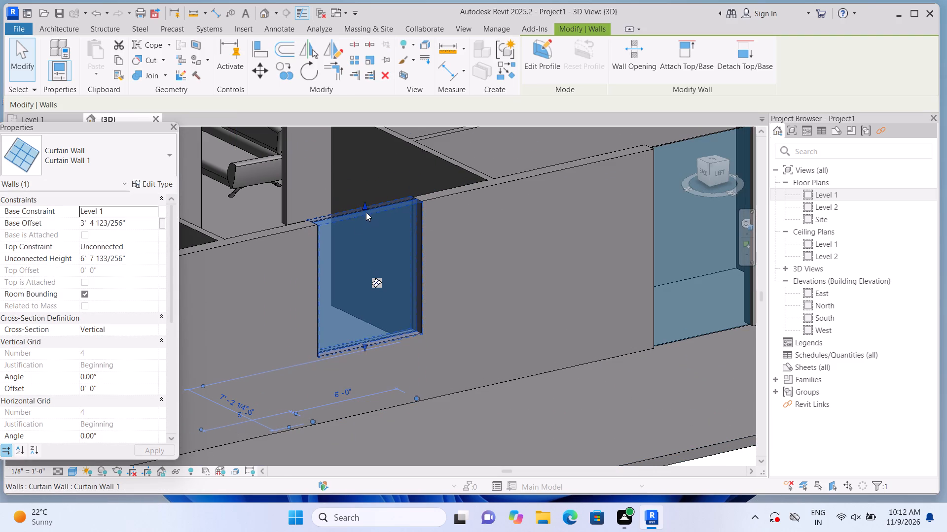
drag(364, 206, 368, 251)
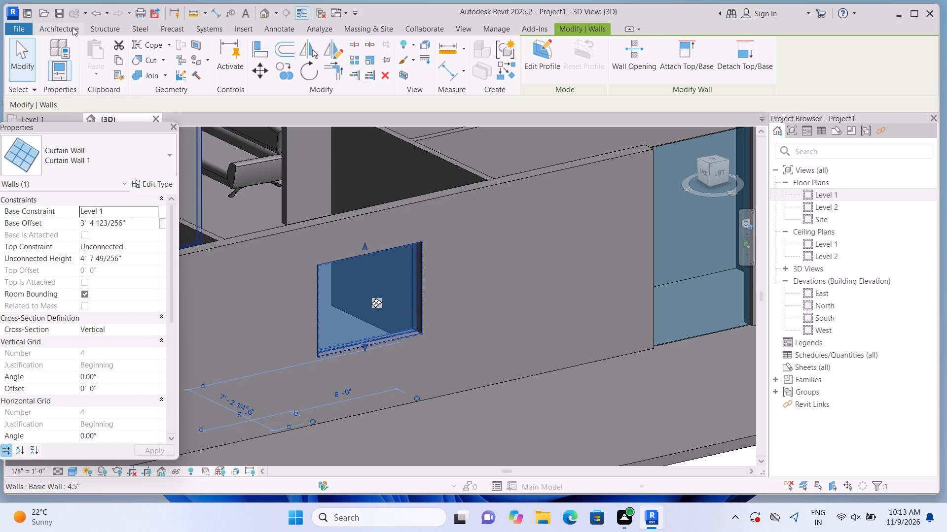
Add two vertical curtain grid lines to the 6'-0" wide left-side window, dividing it into three panels.
click(73, 27)
click(346, 73)
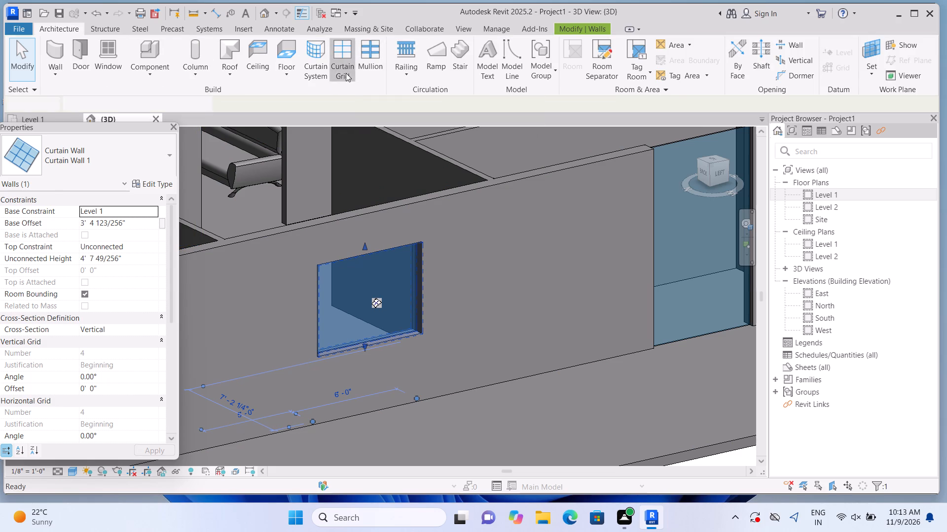
scroll(347, 253, up, 4)
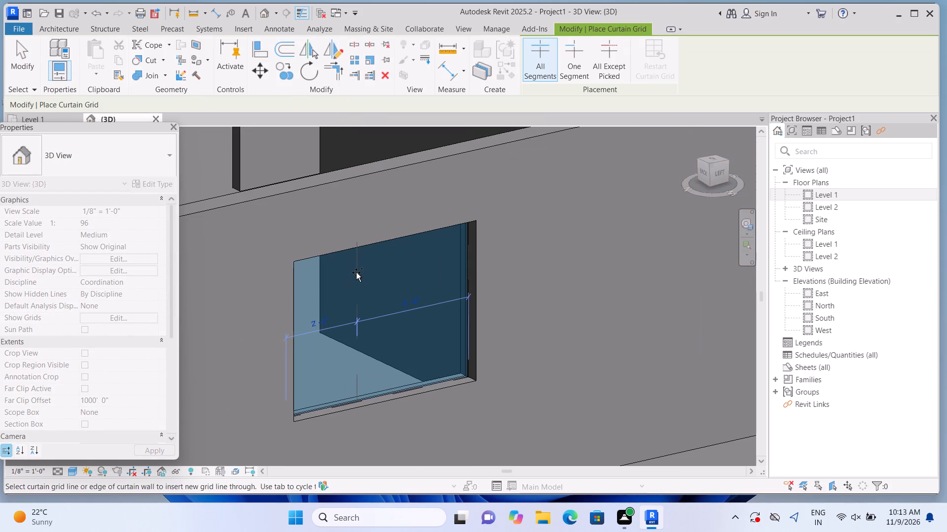
click(356, 272)
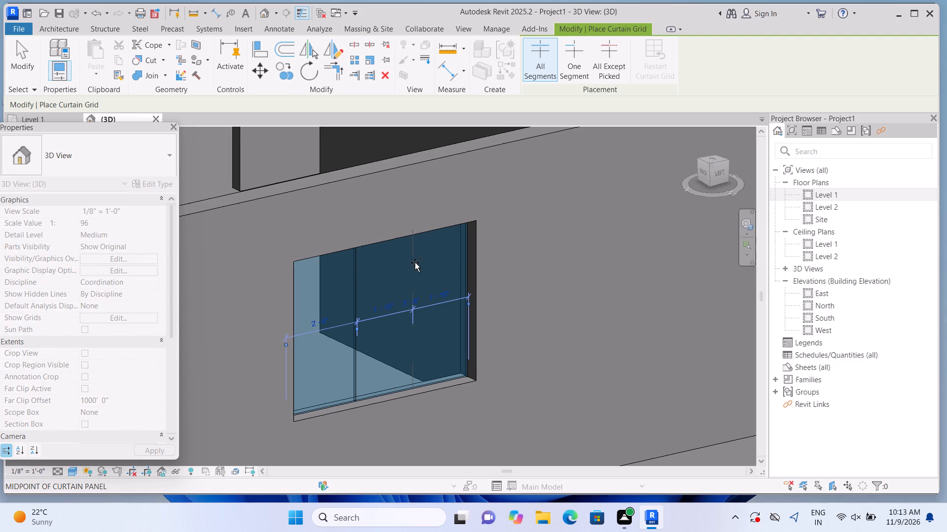
click(415, 263)
Place 2.5" x 5" rectangular mullions on both grid lines and all four edges of the 6'-0" wide left-side window.
click(74, 32)
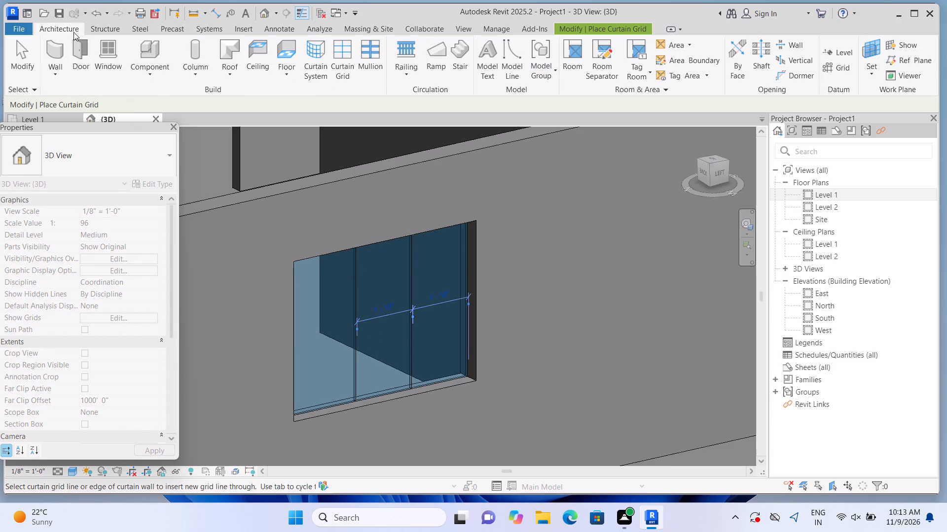
click(375, 72)
scroll(366, 288, up, 1)
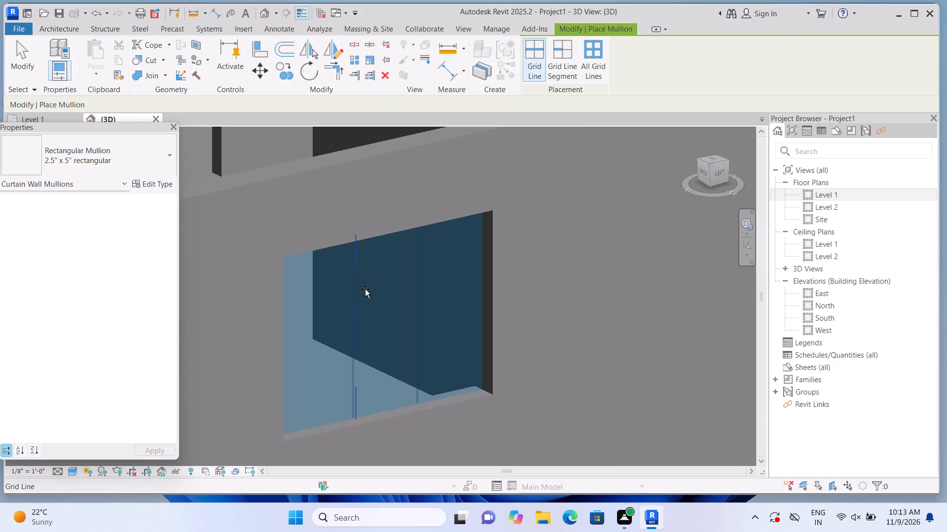
click(361, 294)
click(427, 293)
click(479, 284)
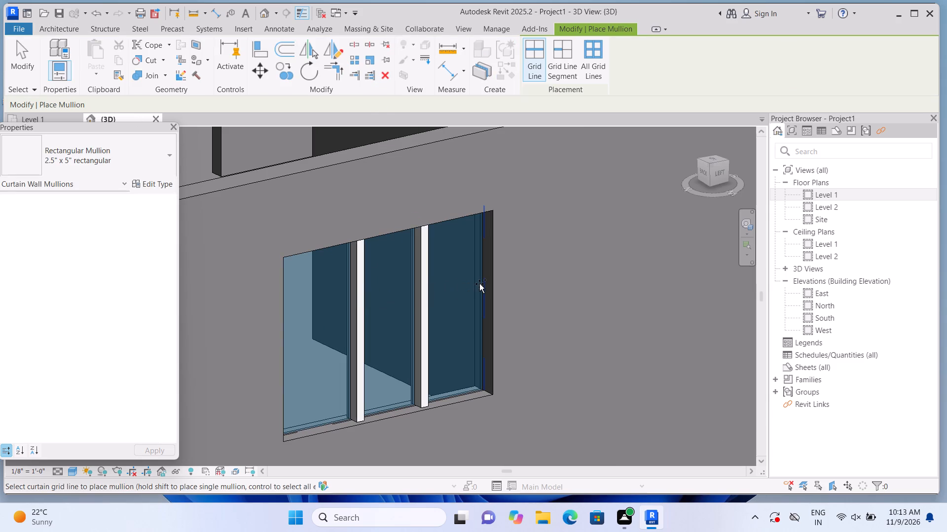
click(449, 236)
click(297, 320)
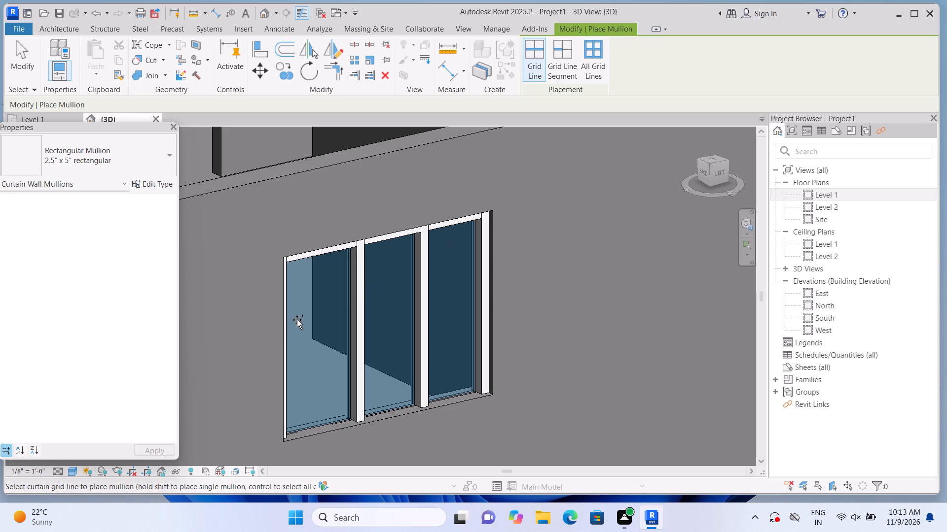
click(313, 404)
scroll(313, 404, down, 8)
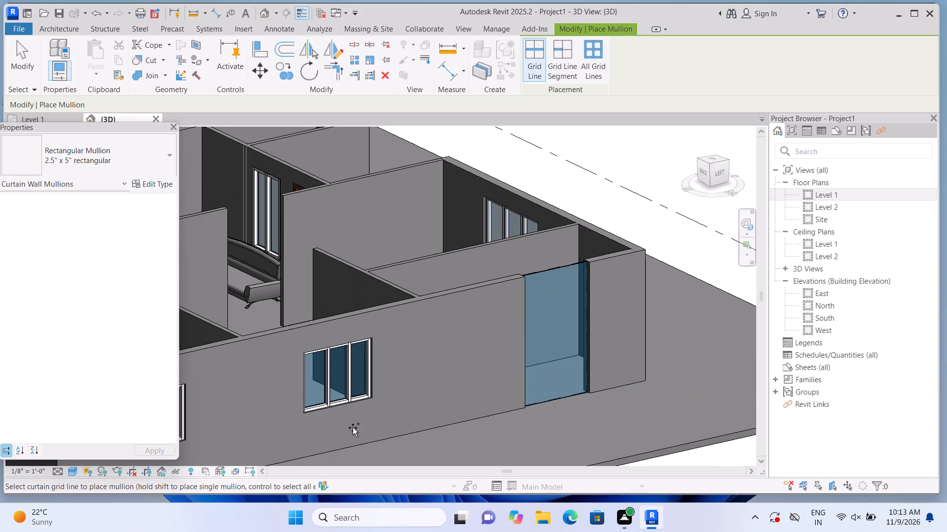
key(Escape)
Resize the 5'-8 1/4" wide left-side curtain wall to a base offset of about 3'-1" and height of about 4'-9 1/4".
middle_drag(442, 428, 349, 427)
scroll(450, 380, up, 2)
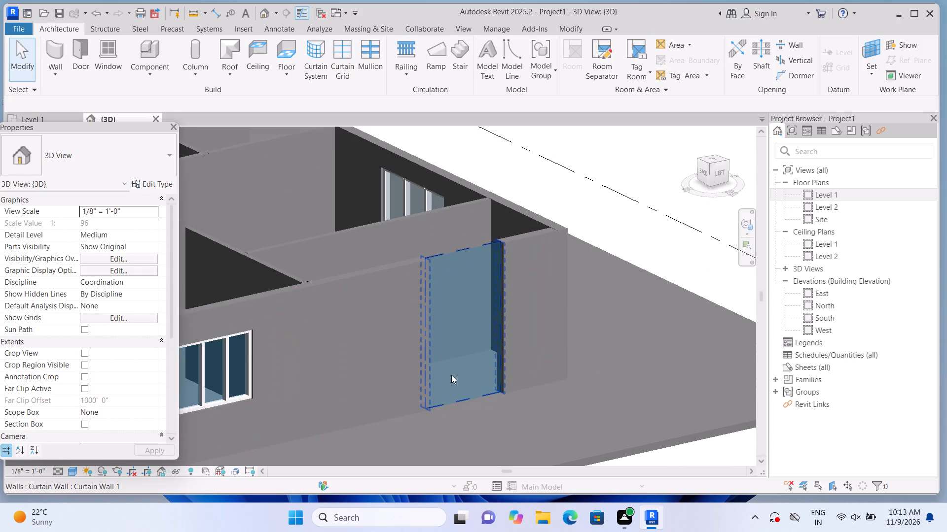
scroll(451, 375, up, 1)
click(451, 375)
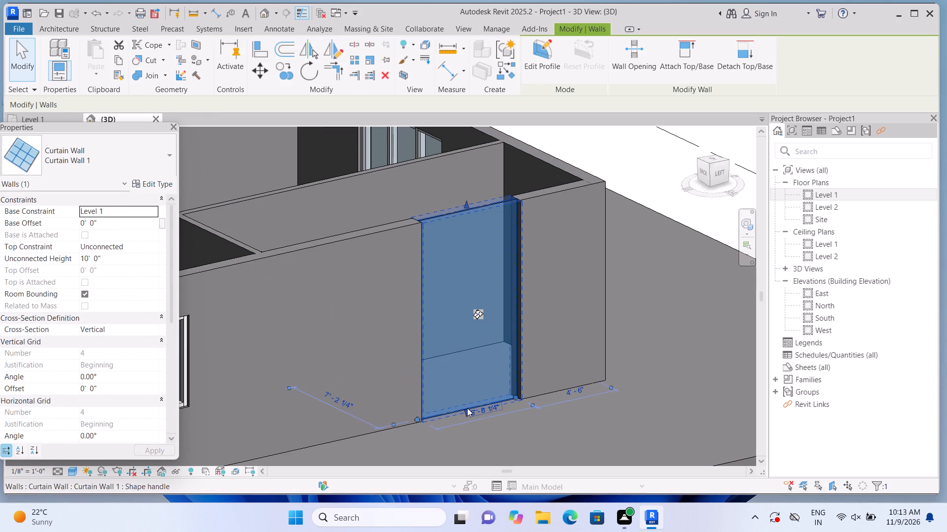
drag(467, 410, 468, 377)
scroll(460, 408, up, 3)
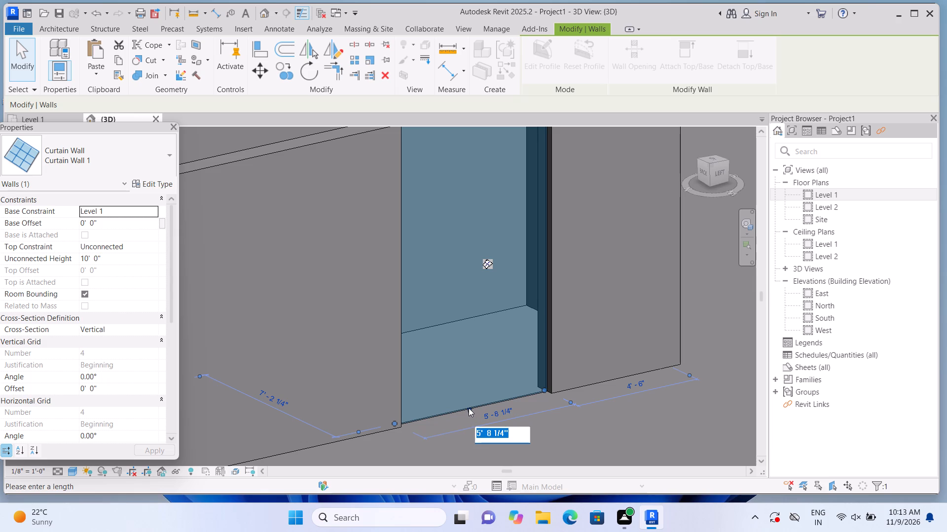
drag(469, 408, 475, 347)
scroll(469, 407, up, 4)
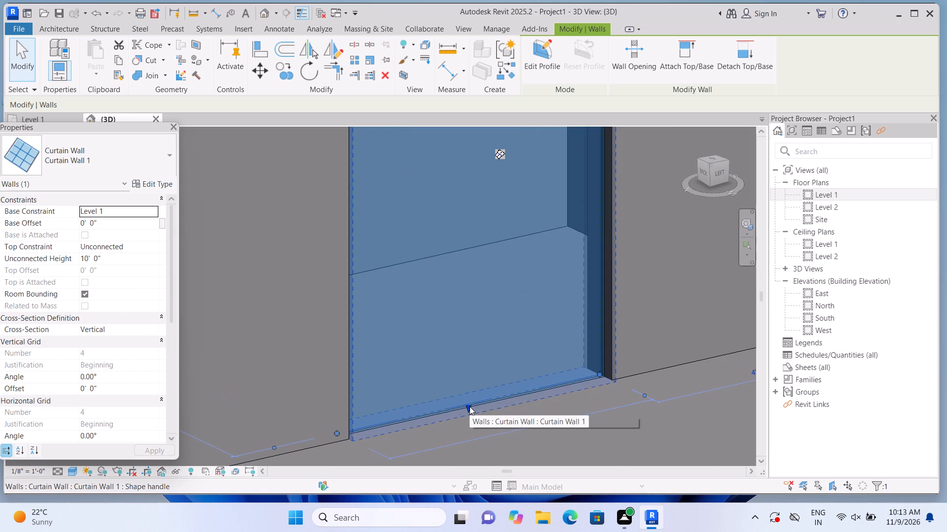
drag(468, 405, 462, 240)
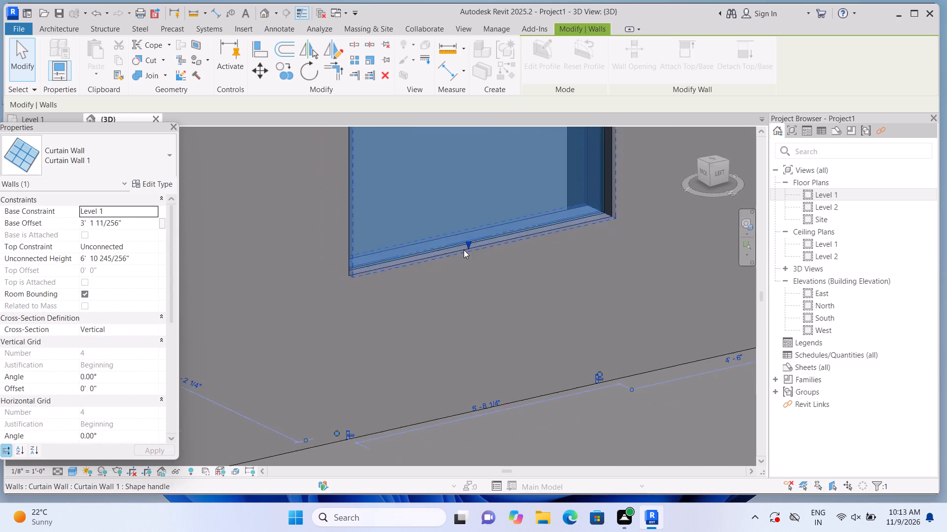
scroll(464, 254, down, 9)
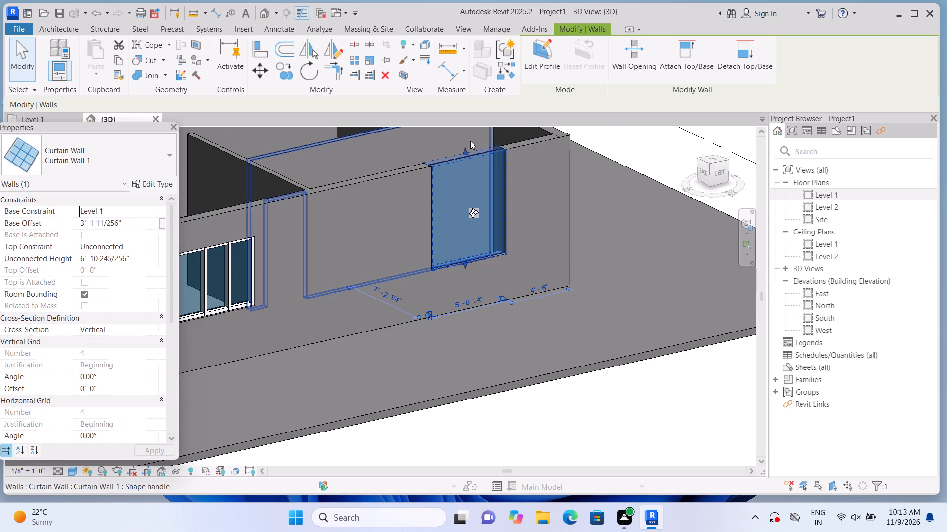
drag(465, 151, 465, 152)
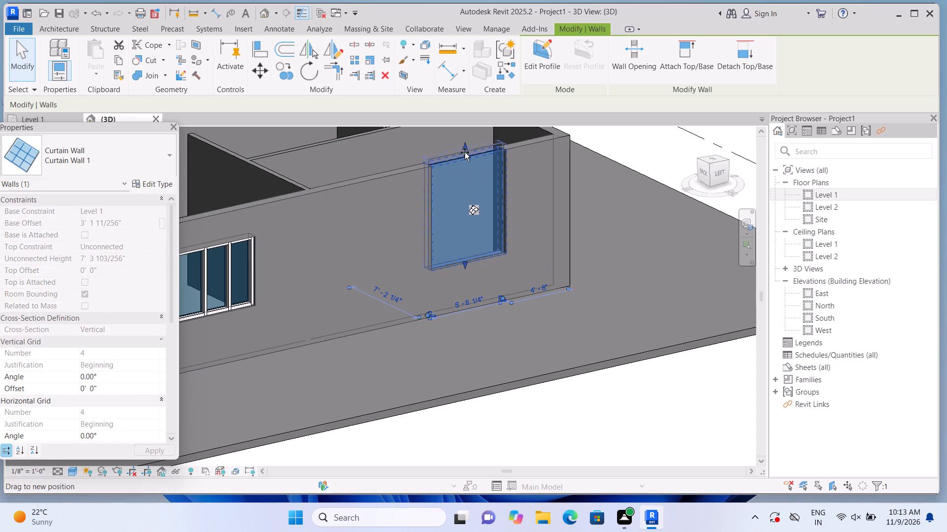
drag(465, 152, 469, 189)
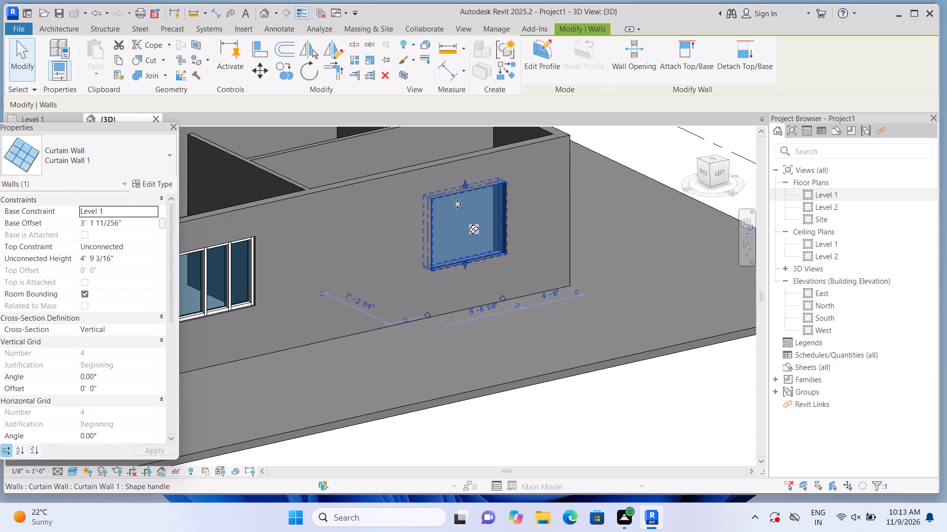
Add two vertical grid lines to the 5'-8 1/4" wide left-side window, one about 2'-3" from its edge and one midway across the remainder.
click(83, 30)
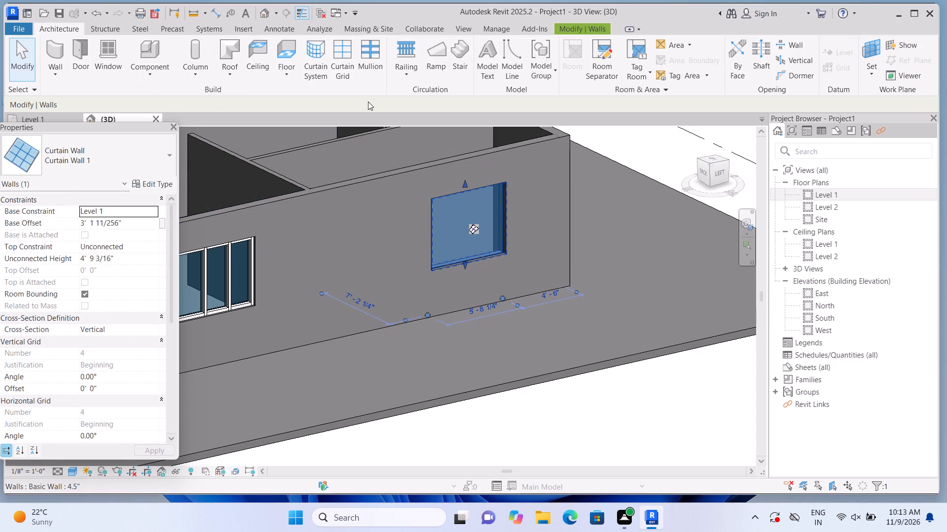
click(342, 75)
scroll(454, 212, up, 1)
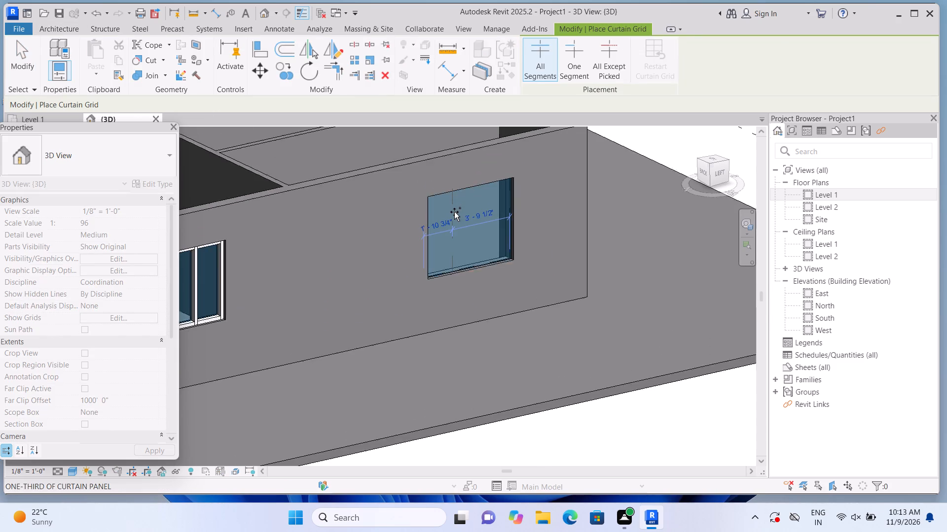
scroll(454, 212, up, 4)
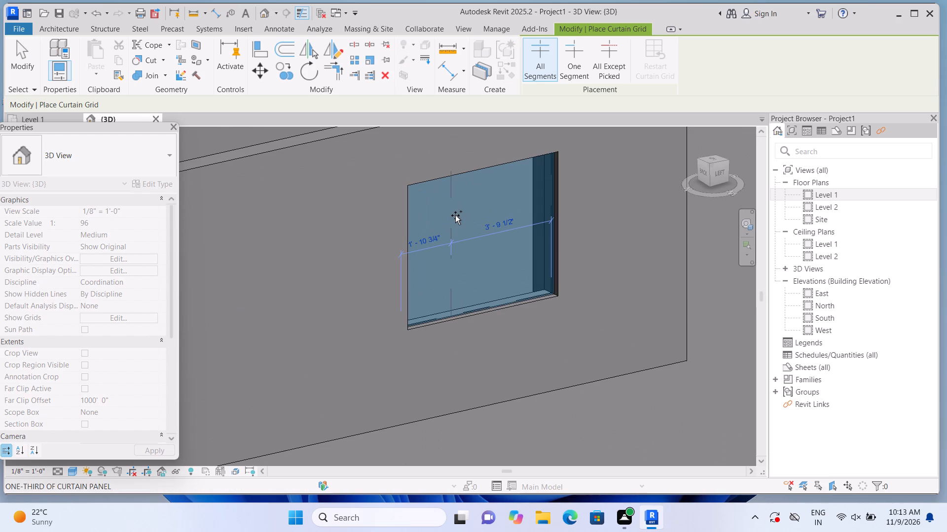
click(461, 214)
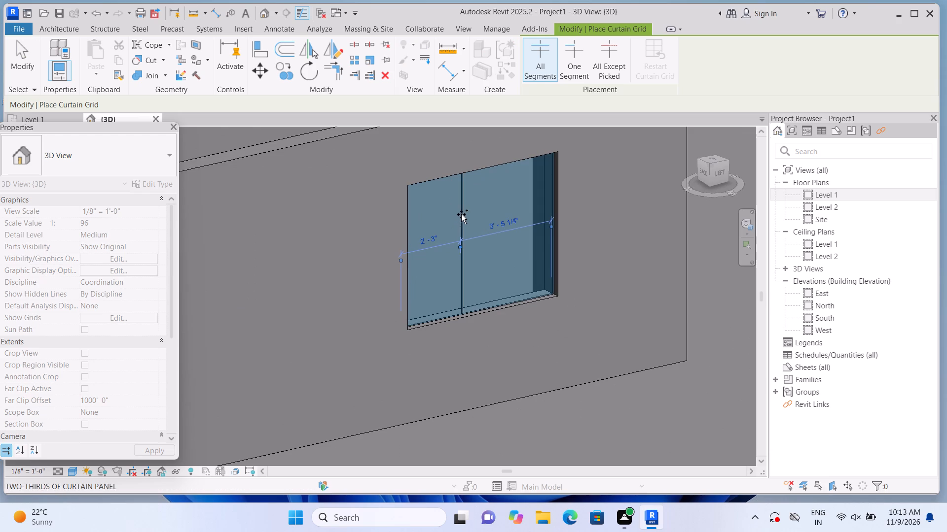
click(511, 198)
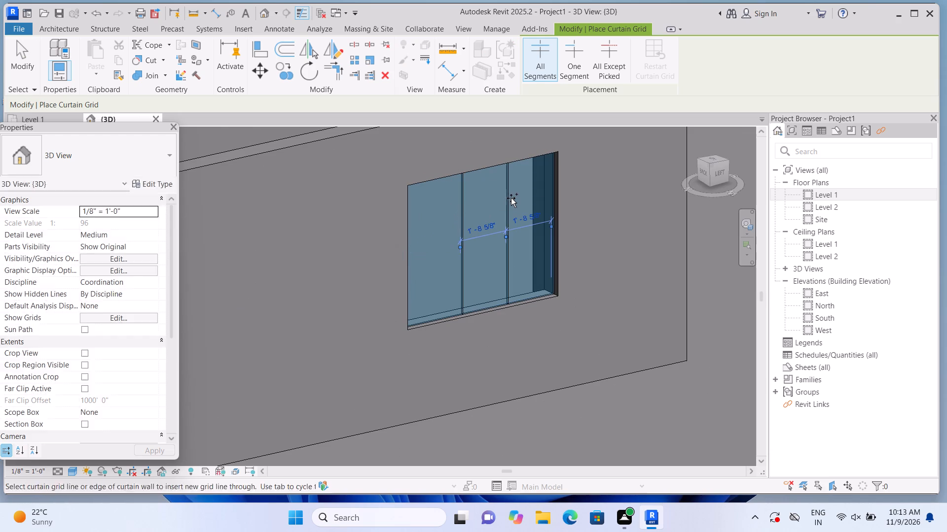
Place 2.5" x 5" rectangular mullions on both grid lines and all four edges of the 5'-8 1/4" wide left-side window.
click(73, 32)
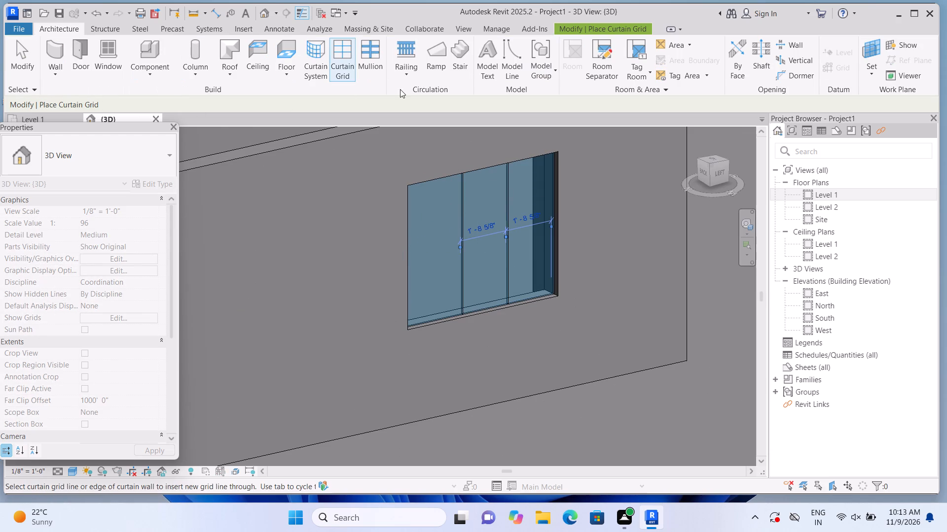
click(374, 64)
click(454, 217)
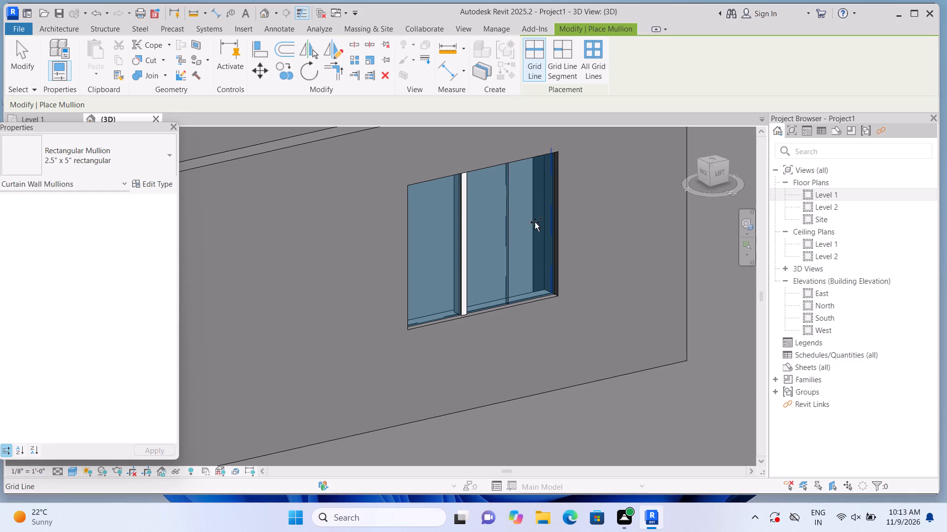
click(507, 233)
click(539, 231)
click(536, 169)
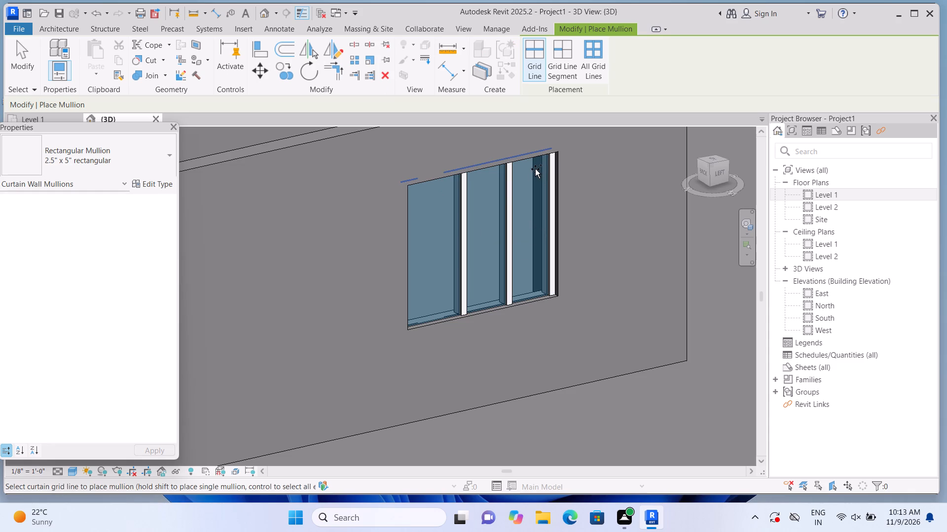
click(418, 238)
drag(428, 310, 431, 315)
scroll(431, 314, down, 9)
key(Escape)
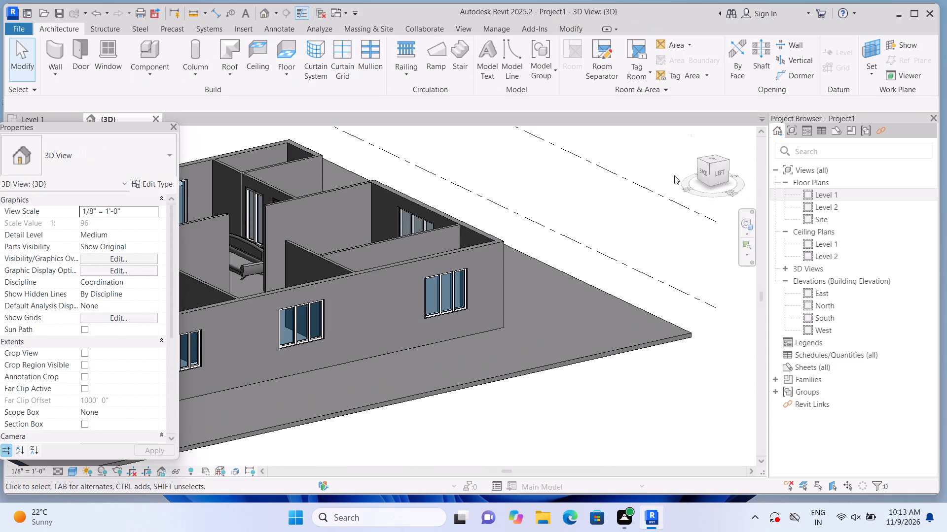
Inspect the whole building in 3D from the front and right, examining the windows, rooms and recessed entrance area.
click(688, 132)
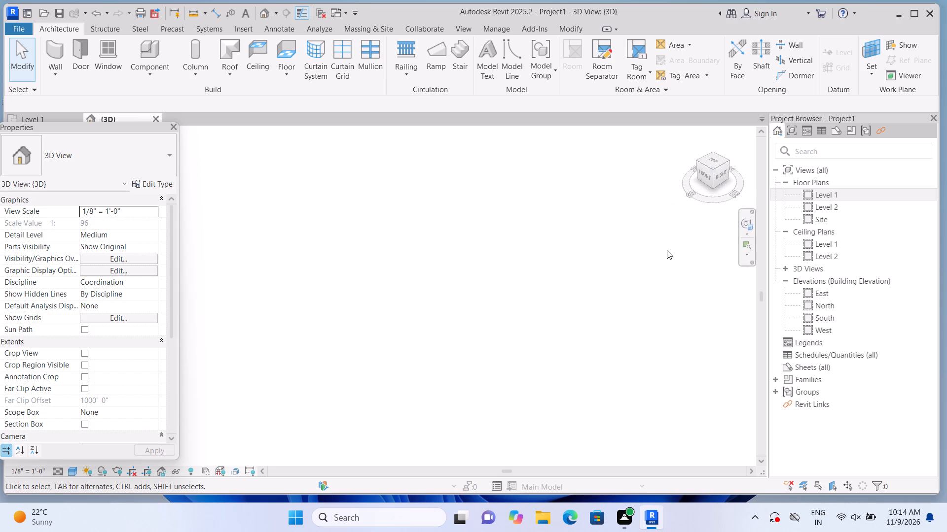
scroll(264, 321, up, 2)
middle_drag(219, 363, 391, 457)
scroll(398, 448, up, 2)
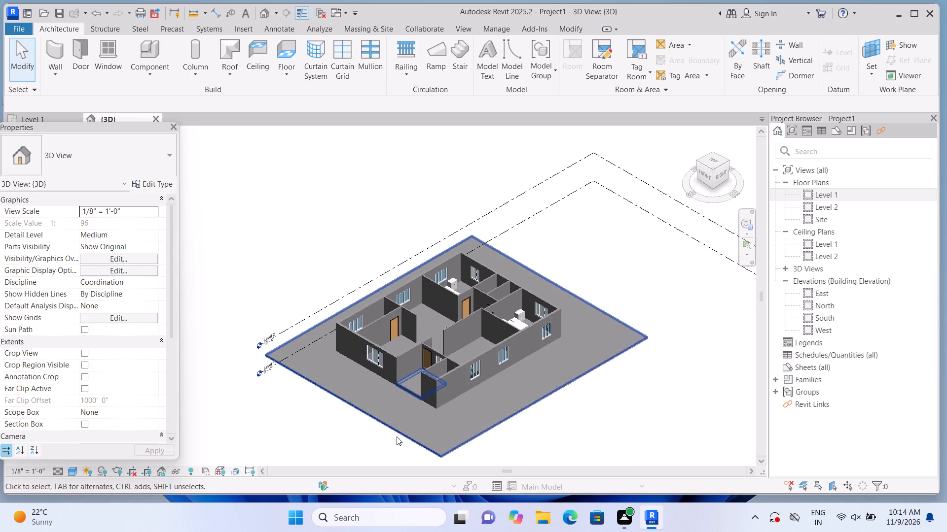
scroll(397, 436, up, 3)
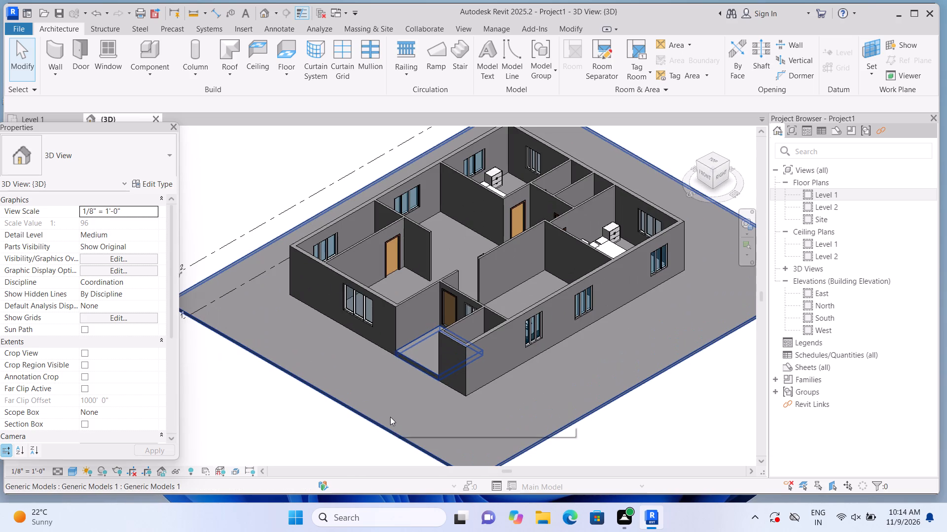
scroll(329, 430, up, 1)
middle_drag(328, 430, 314, 420)
scroll(288, 398, down, 1)
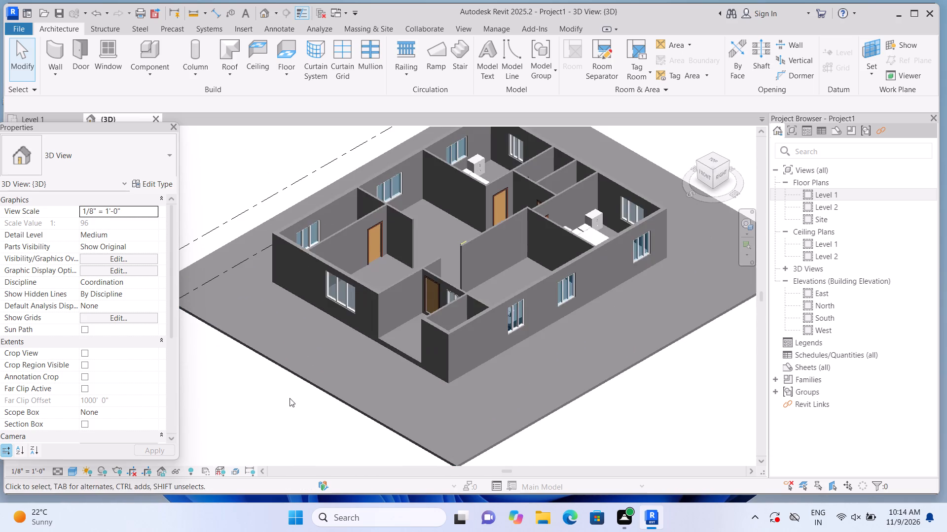
scroll(514, 336, up, 5)
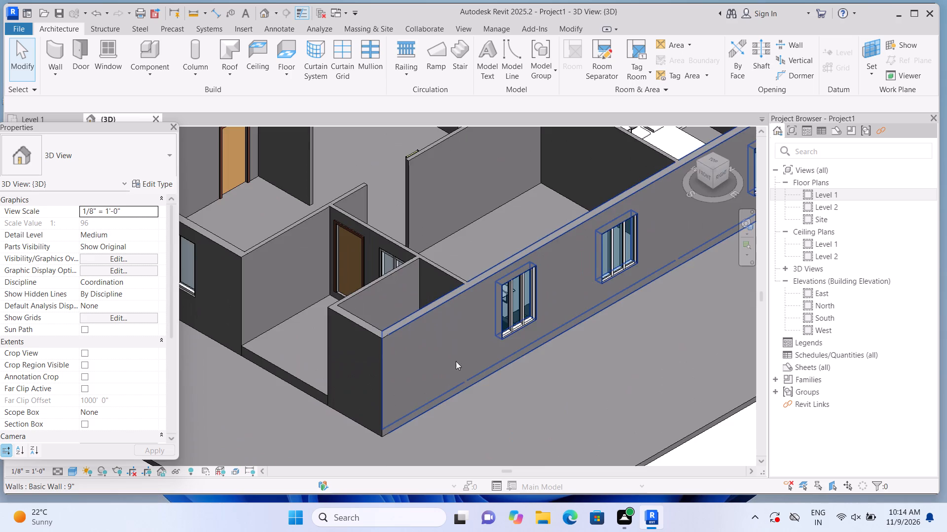
scroll(430, 369, down, 8)
middle_drag(226, 406, 312, 455)
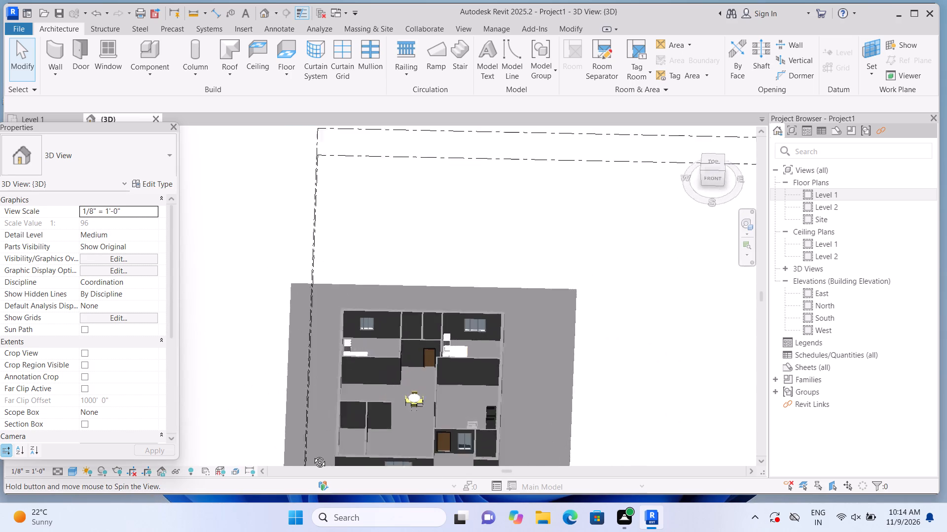
middle_drag(312, 455, 201, 383)
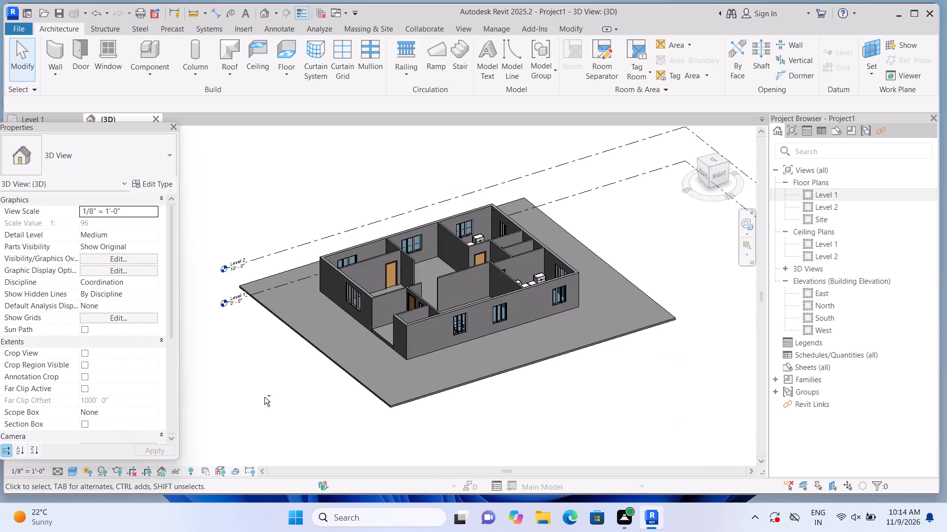
shift+middle_drag(264, 397, 307, 429)
scroll(352, 448, up, 4)
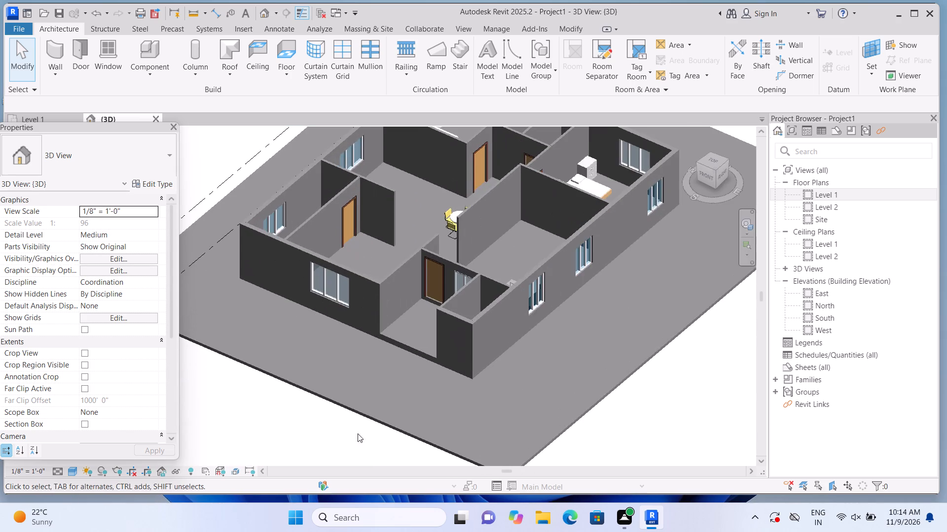
scroll(378, 430, up, 2)
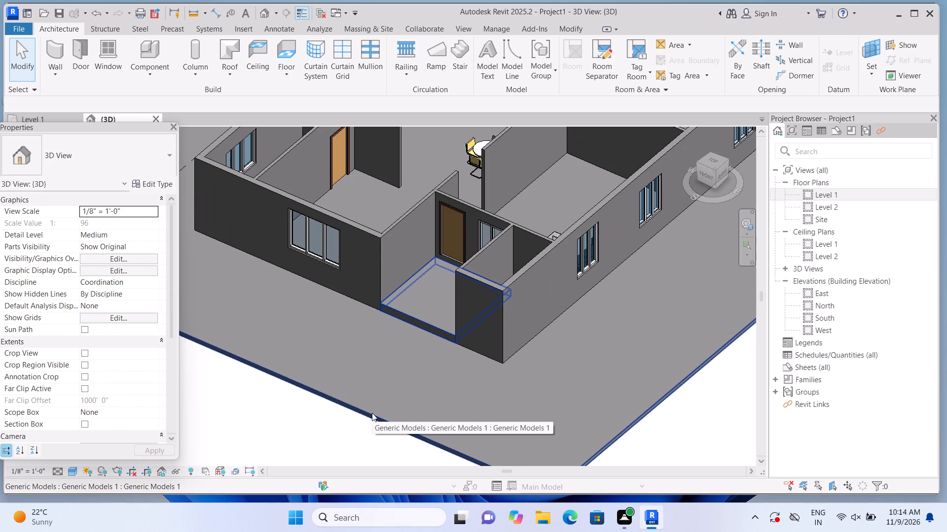
scroll(393, 264, up, 2)
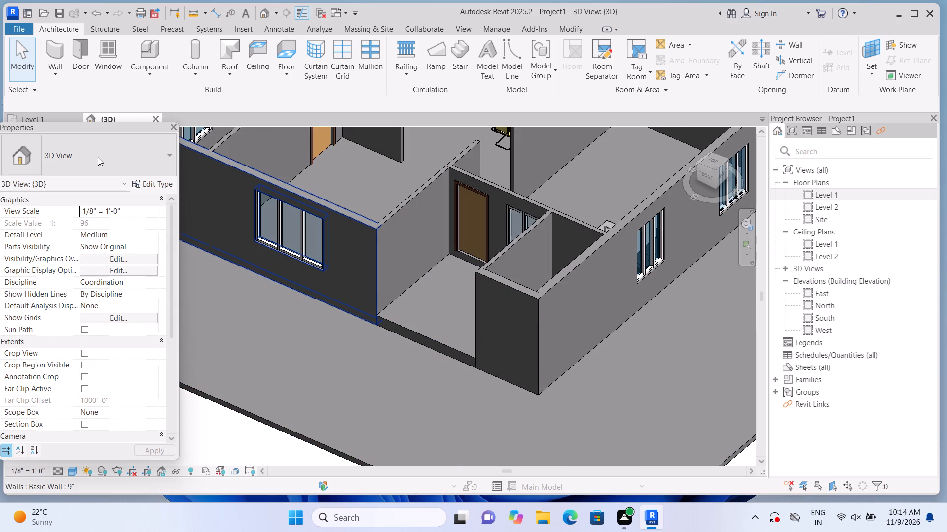
Start an in-place component in the Generic Models category, keeping the suggested name.
click(58, 47)
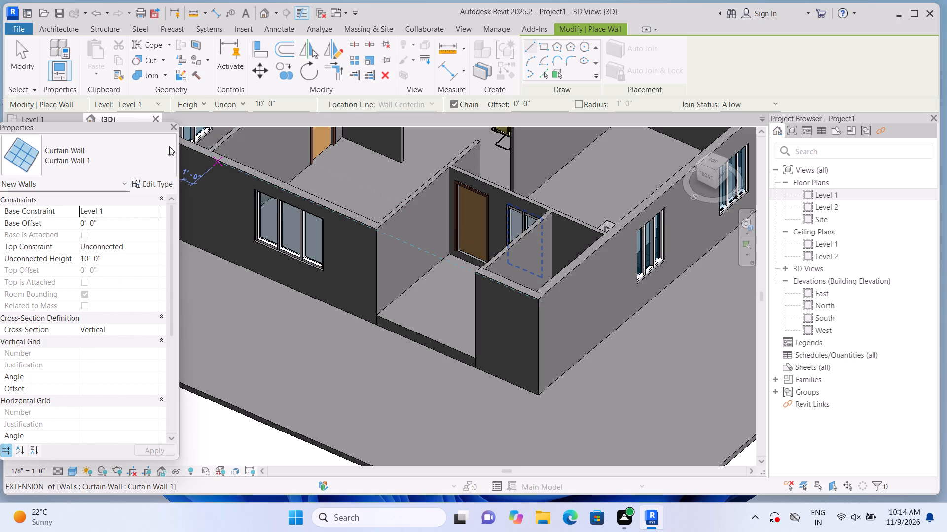
click(66, 23)
click(68, 30)
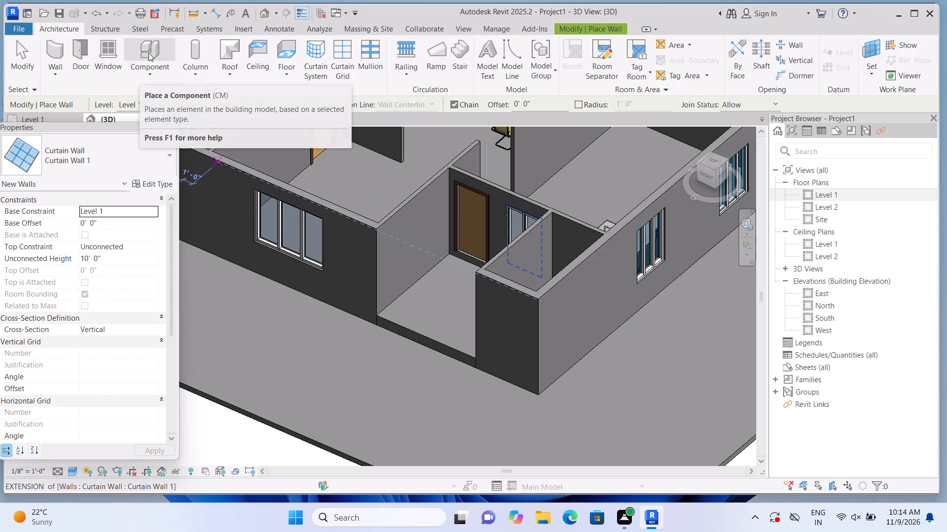
click(147, 76)
click(167, 126)
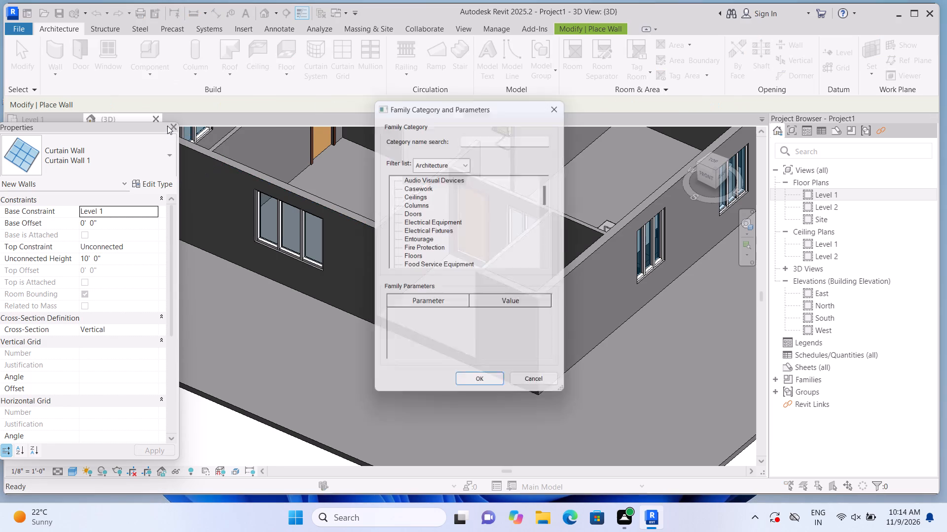
scroll(414, 229, down, 5)
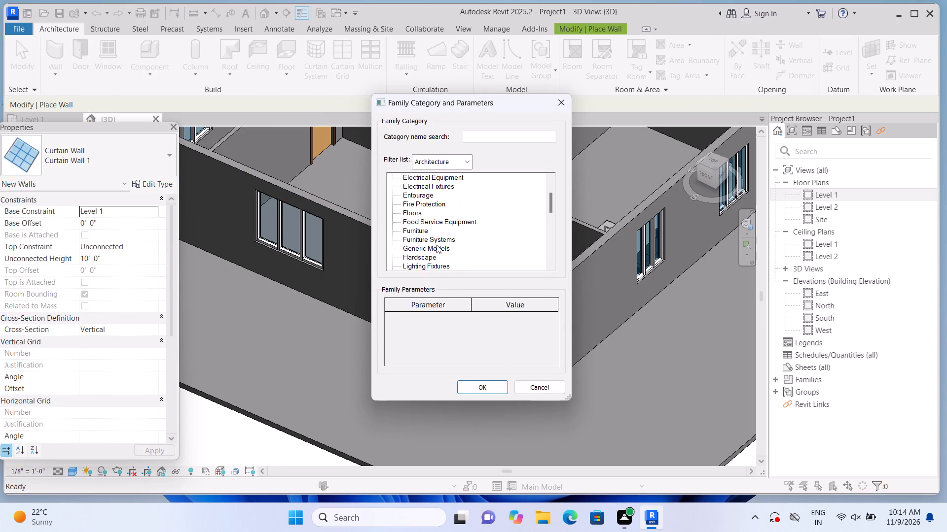
click(437, 245)
click(479, 386)
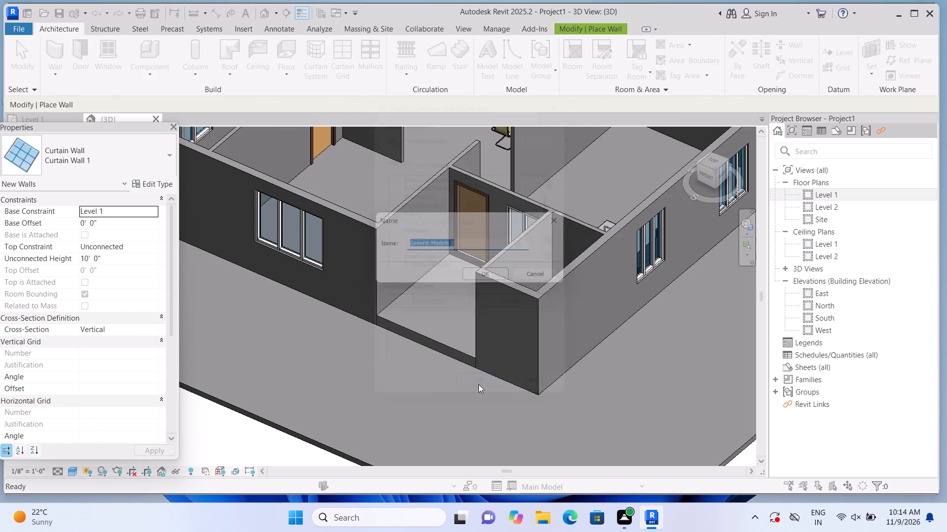
click(493, 279)
On the front edge face of the recessed entrance slab, sketch a 10'-1 1/2" wide full-height rectangle and extrude it 1'-0" as a step.
scroll(456, 374, up, 1)
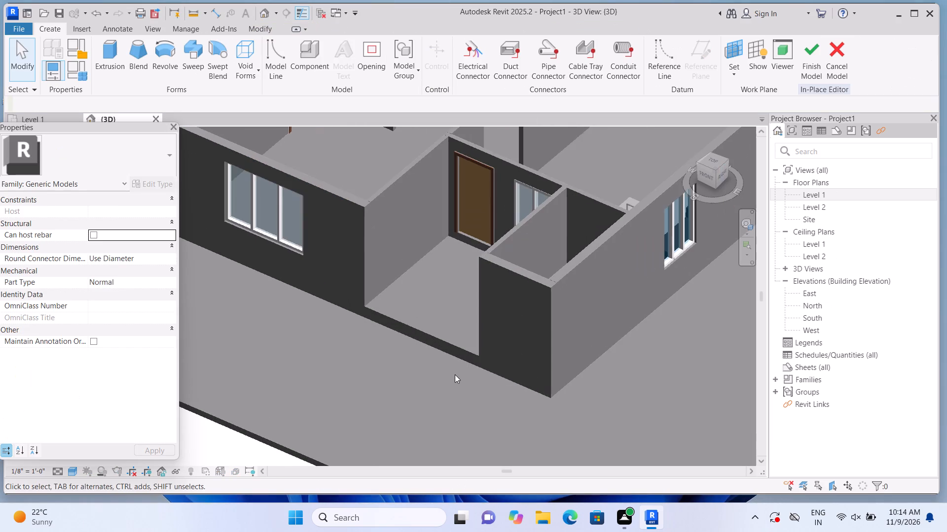
click(113, 72)
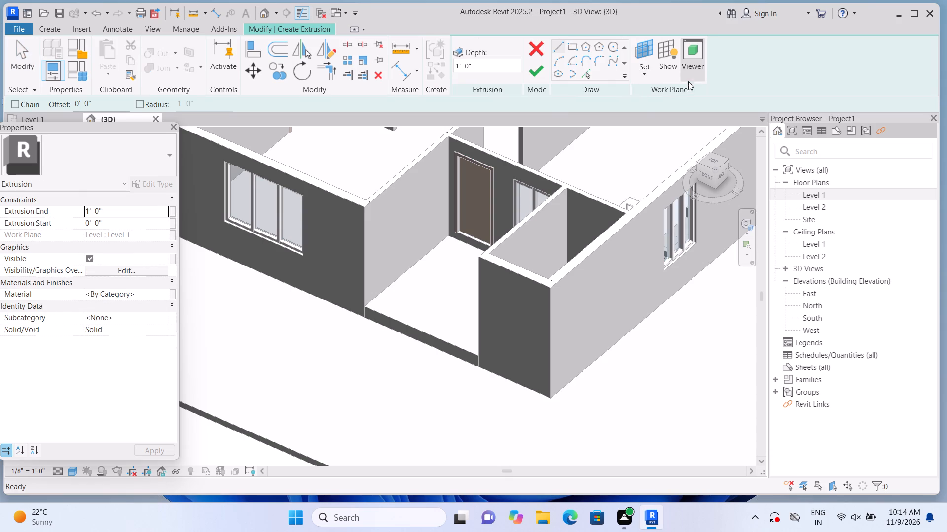
click(643, 76)
click(650, 111)
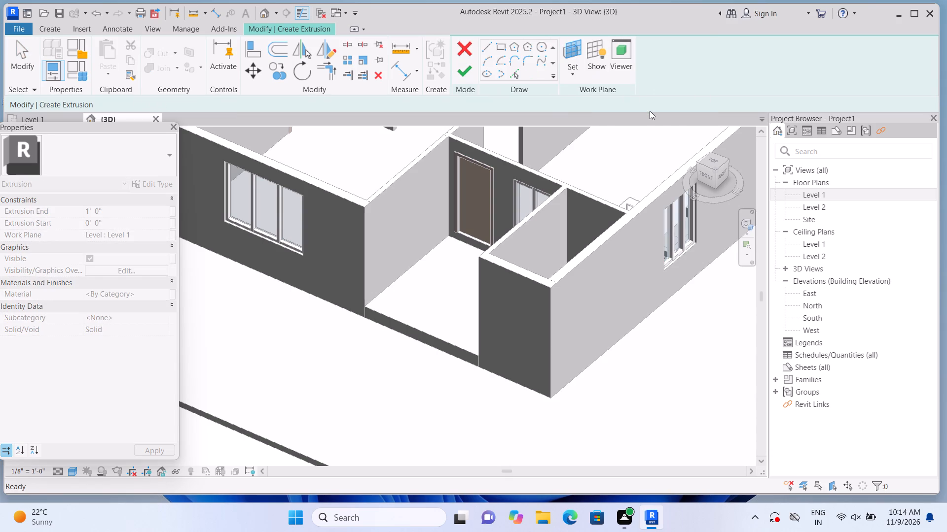
scroll(498, 276, up, 1)
scroll(419, 358, up, 1)
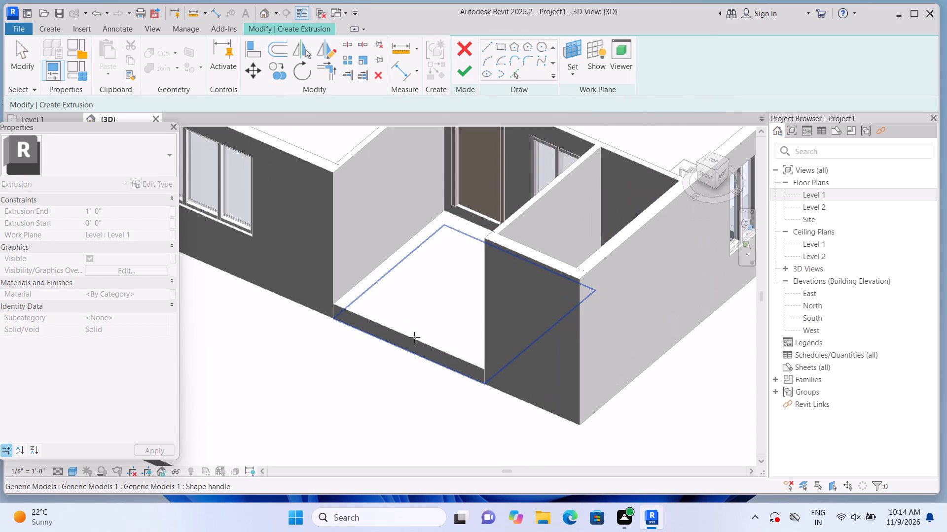
scroll(391, 462, up, 2)
scroll(398, 425, down, 4)
middle_drag(385, 426, 393, 378)
middle_drag(393, 371, 393, 358)
scroll(409, 331, up, 2)
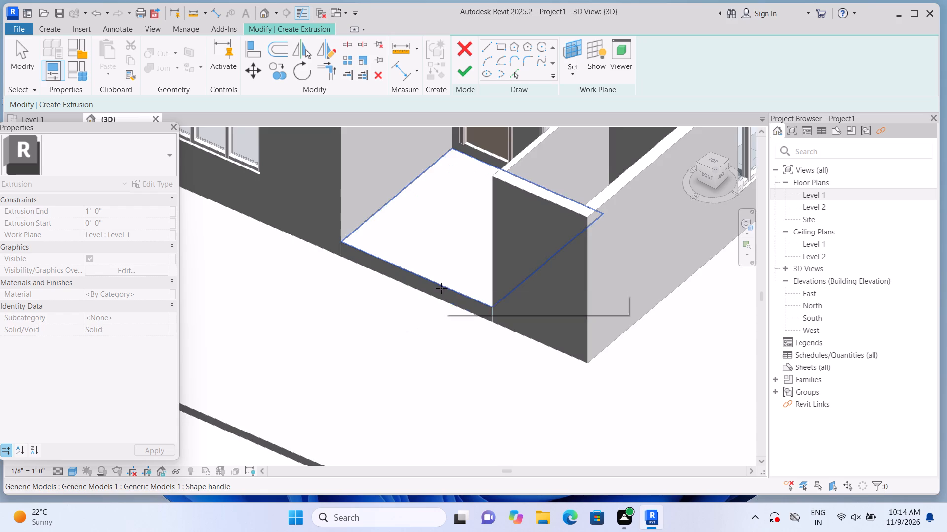
scroll(438, 293, up, 2)
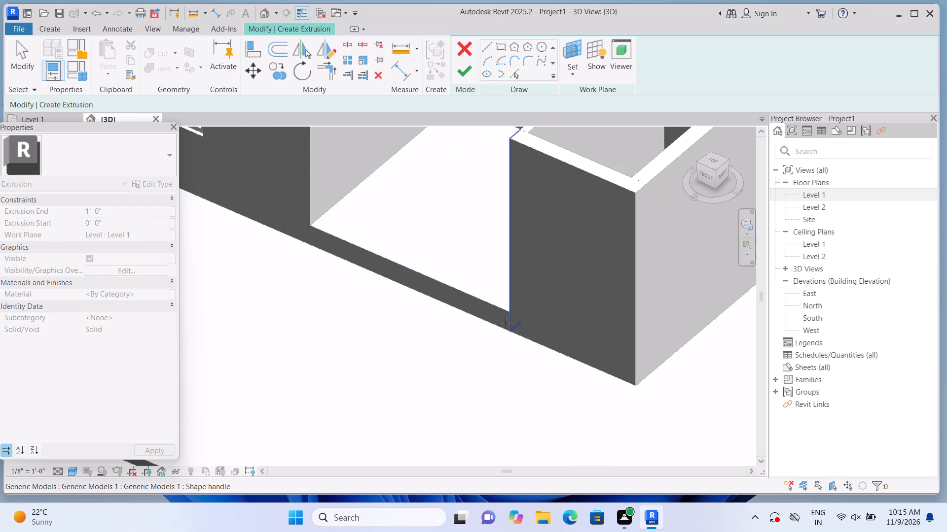
click(499, 318)
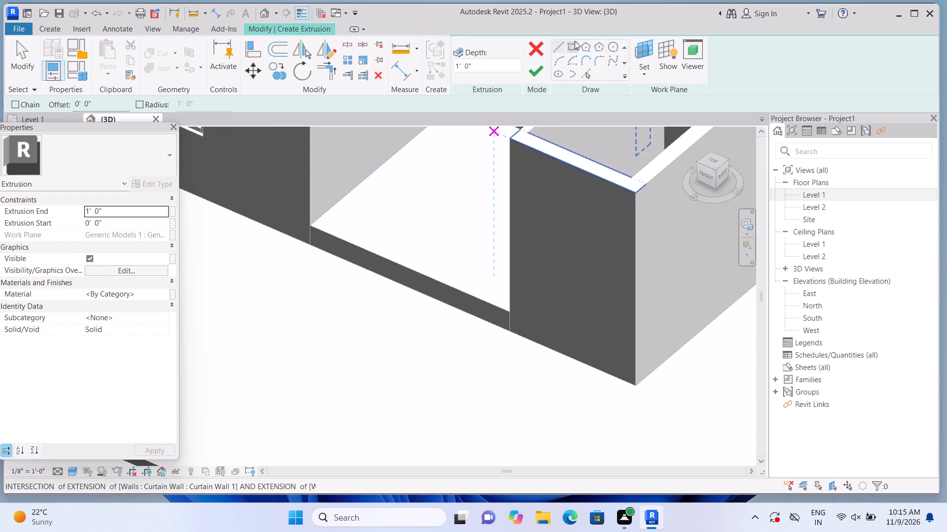
click(575, 41)
scroll(350, 273, up, 2)
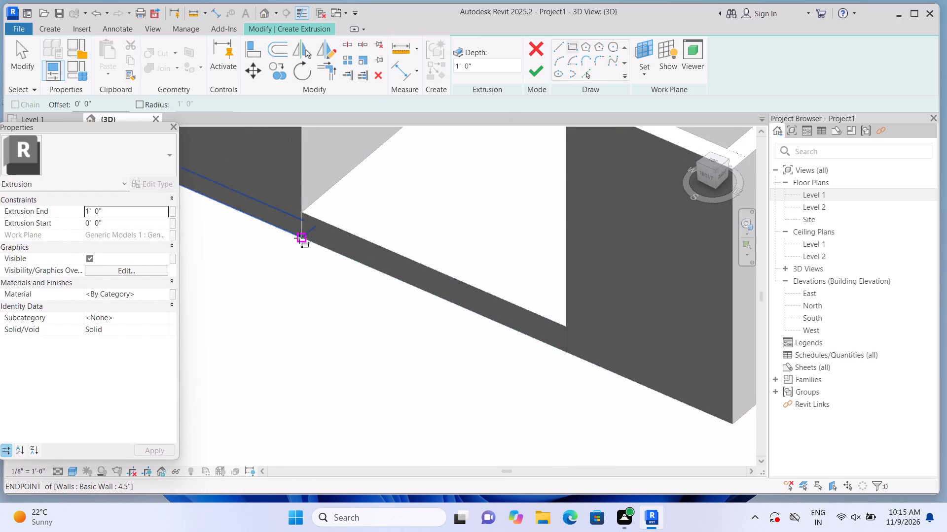
click(303, 238)
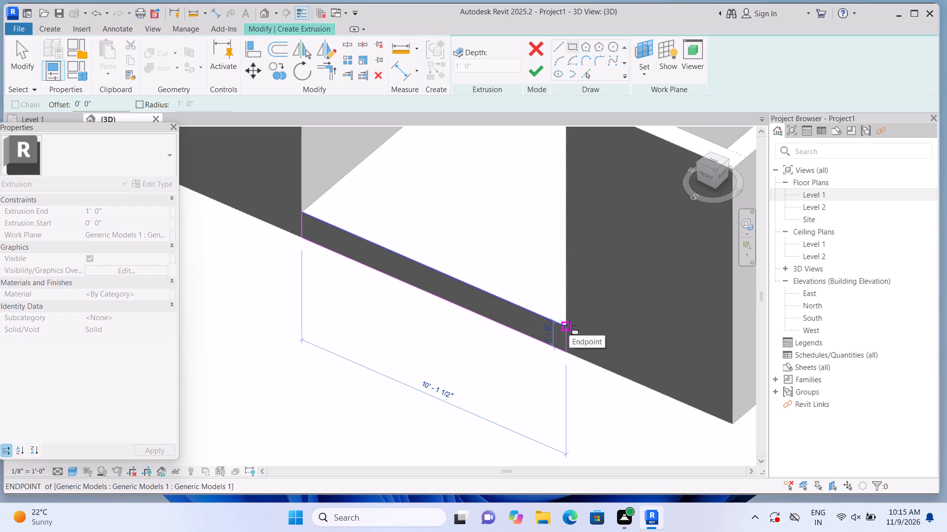
click(569, 325)
click(530, 77)
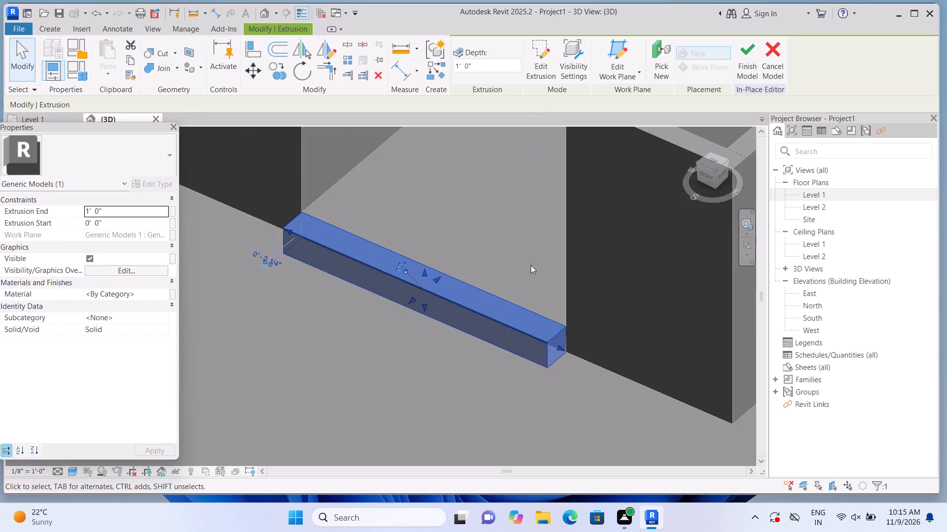
Stretch the entrance step outward to about 1'-4 13/16" deep and lower its top to about 7 7/8" high.
scroll(522, 269, down, 2)
scroll(432, 337, up, 3)
drag(442, 271, 438, 275)
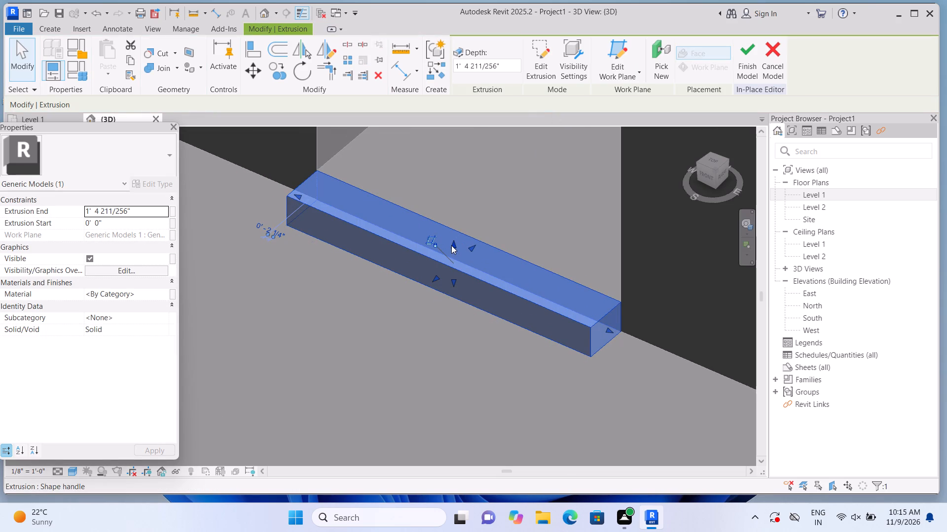
drag(451, 245, 452, 263)
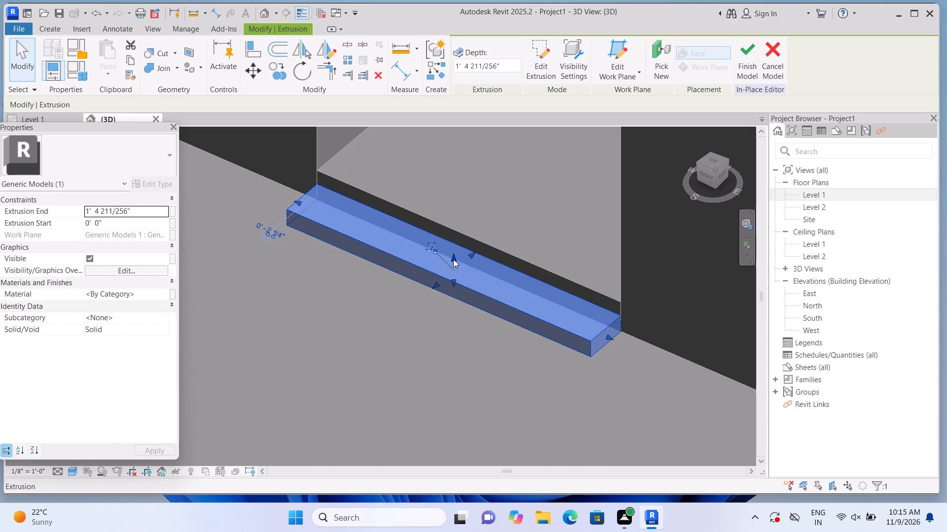
click(454, 259)
key(Escape)
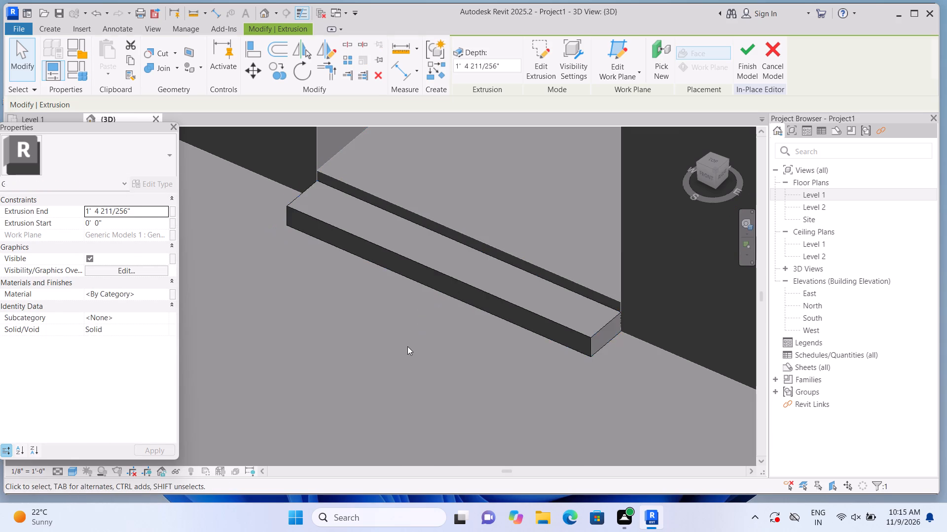
On the first step's front face, sketch a 10'-1 1/2" wide rectangle matching the face and extrude it 1'-0" as a second step.
scroll(407, 346, down, 1)
middle_drag(407, 346, 391, 270)
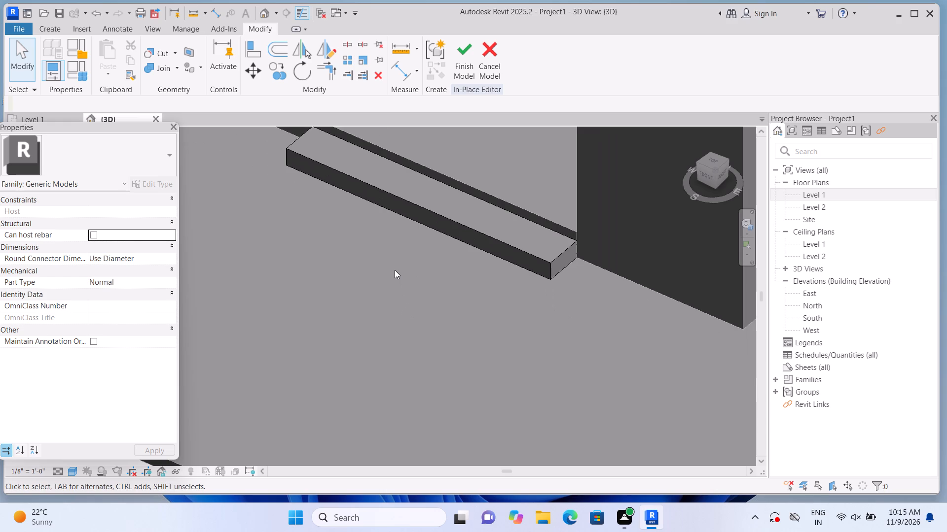
scroll(397, 279, down, 1)
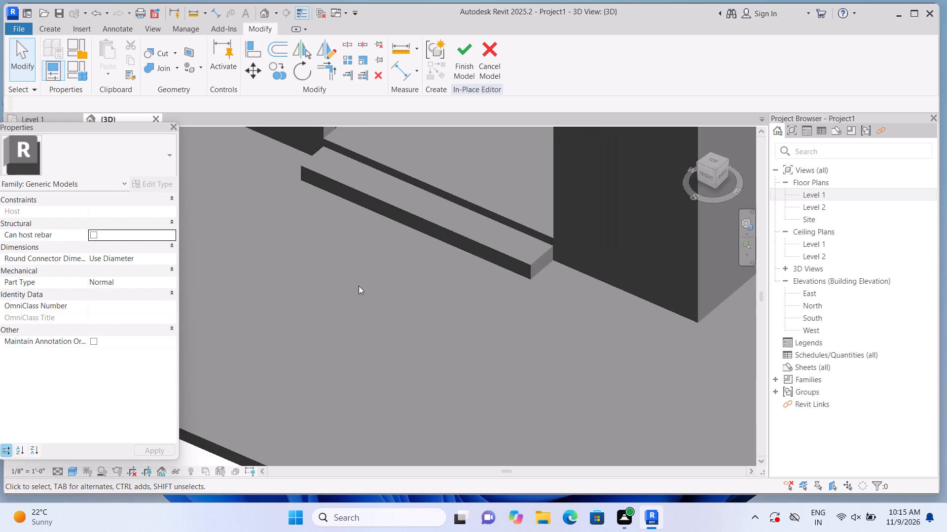
click(52, 34)
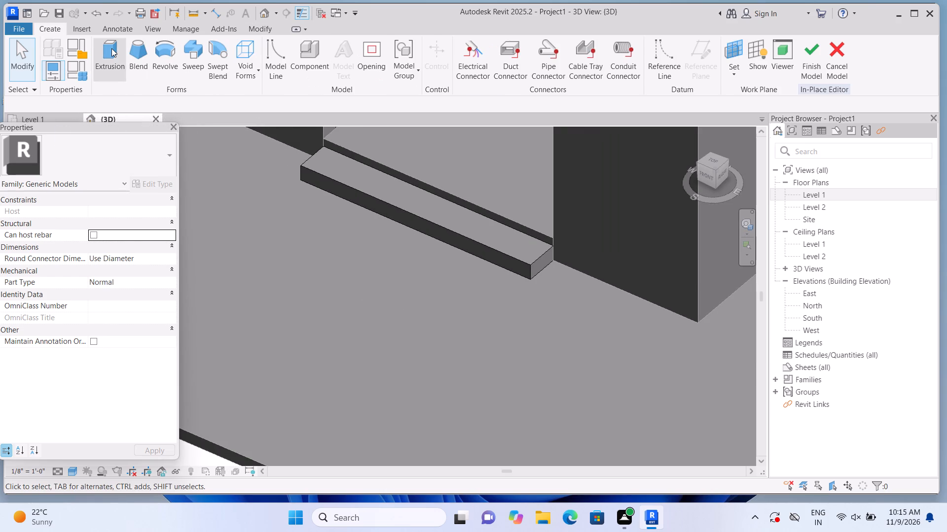
click(111, 48)
click(651, 80)
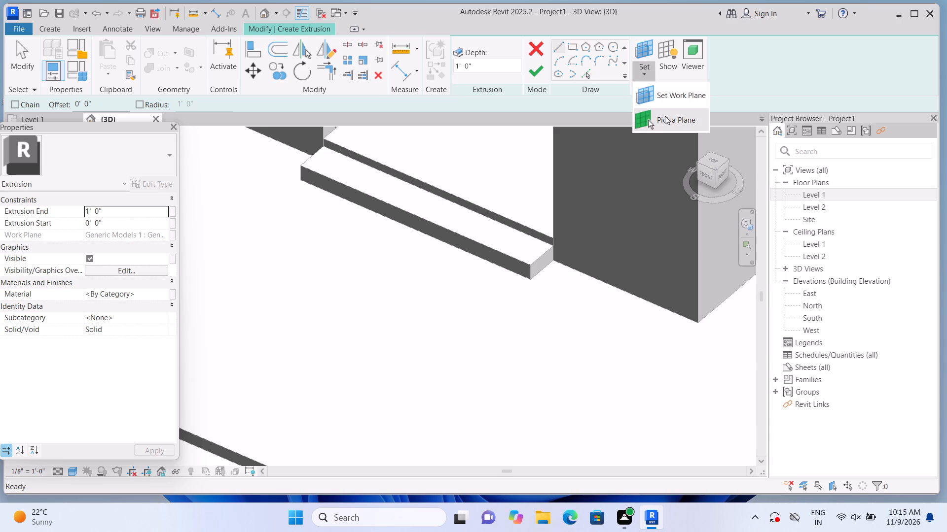
click(665, 116)
scroll(503, 288, up, 2)
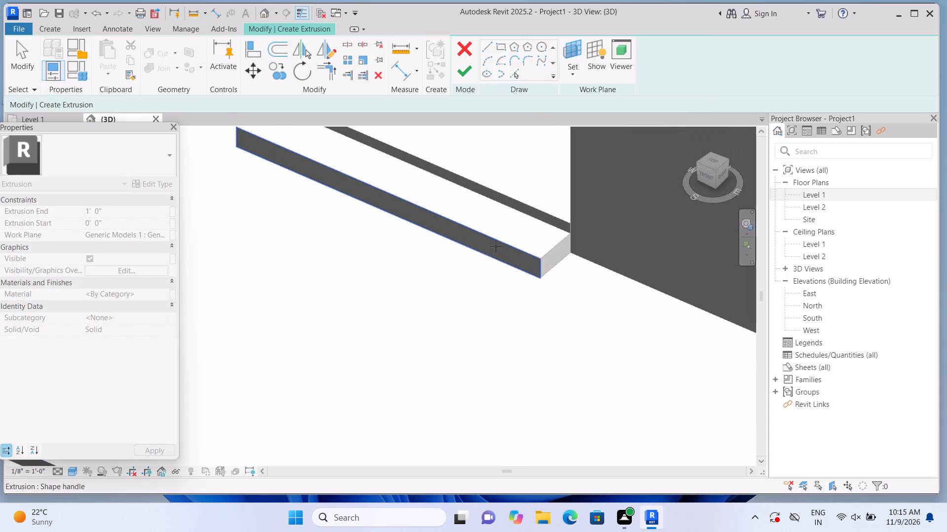
click(496, 246)
click(574, 48)
scroll(536, 146, down, 2)
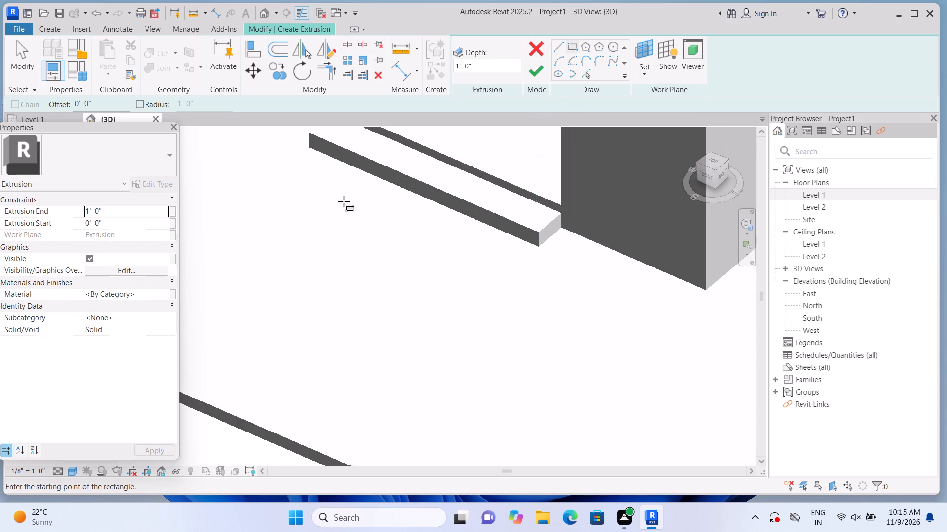
scroll(328, 189, up, 1)
scroll(301, 168, down, 1)
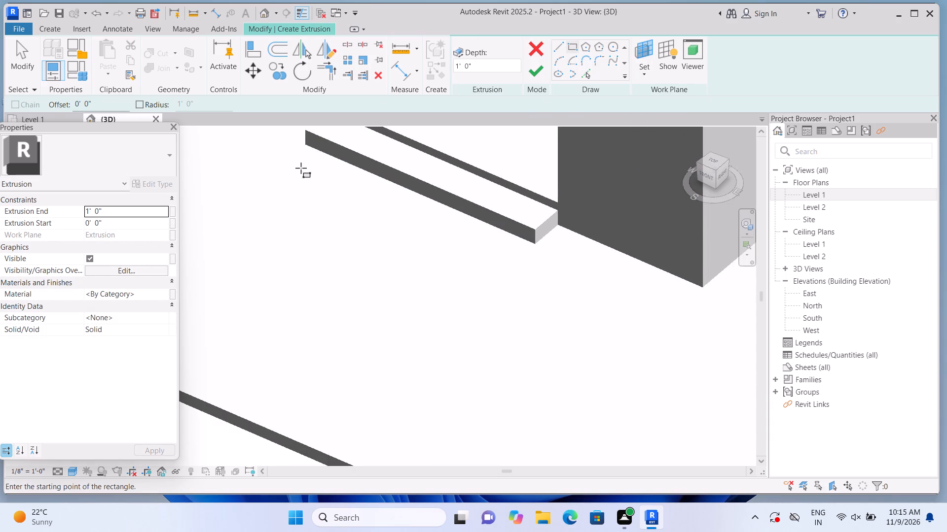
middle_drag(304, 149, 291, 223)
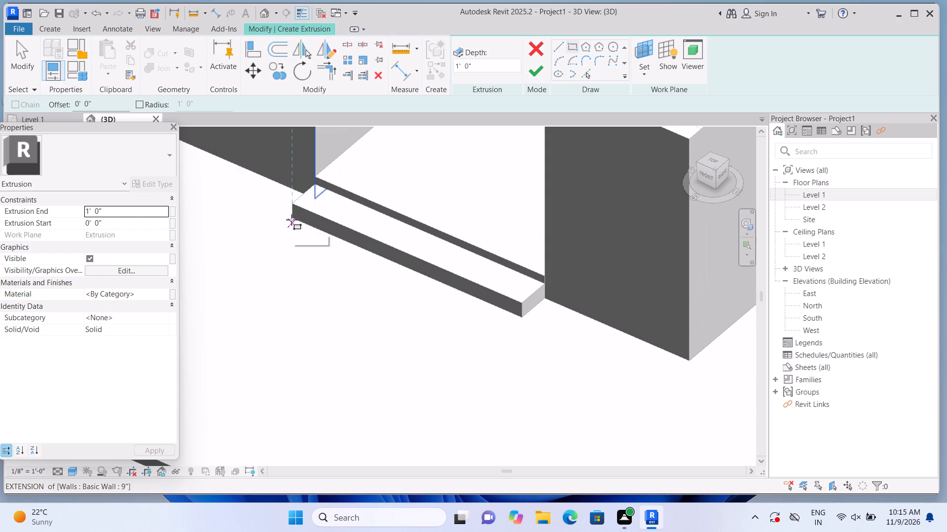
click(292, 216)
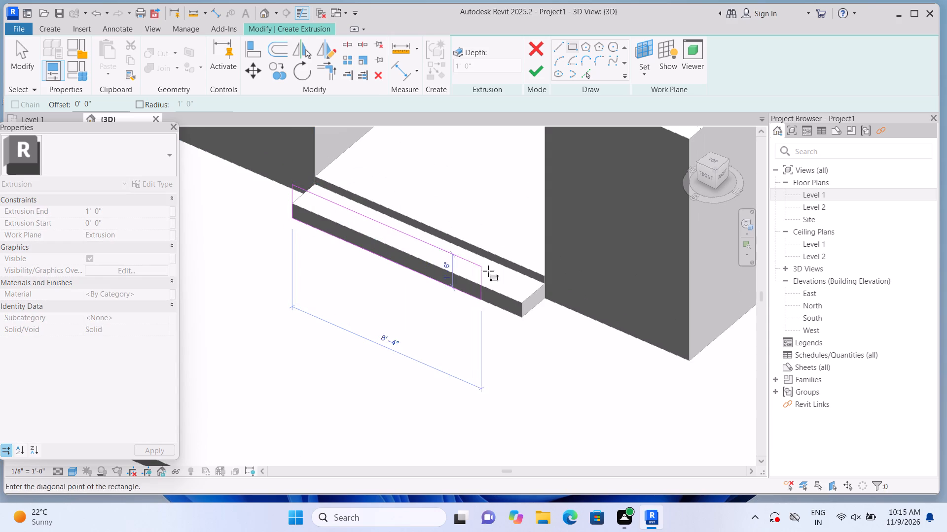
click(525, 302)
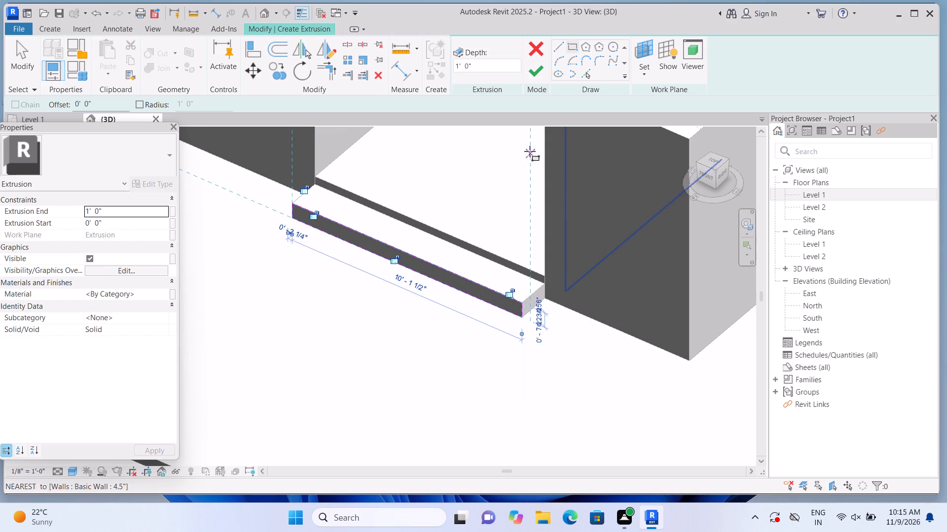
click(543, 68)
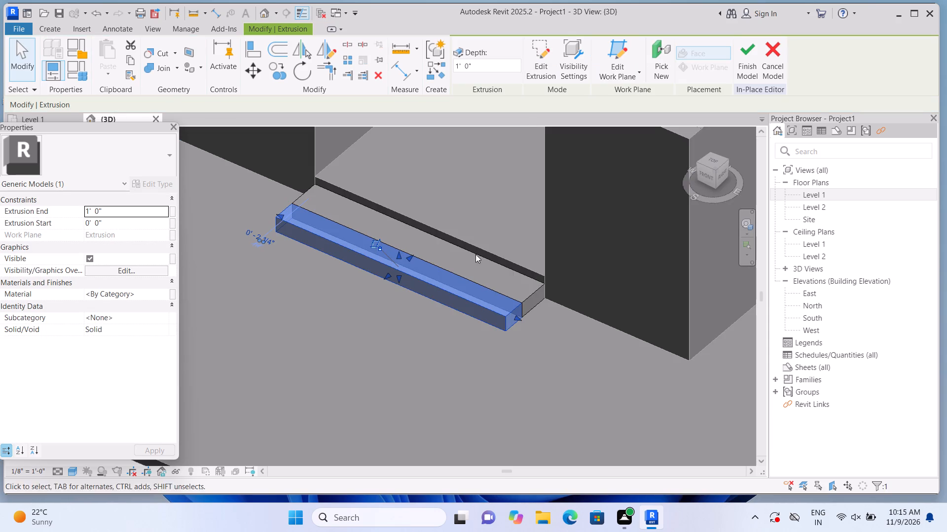
Stretch the second entrance step outward to a depth of about 1'-6 9/16".
drag(384, 275, 368, 285)
drag(368, 290, 375, 282)
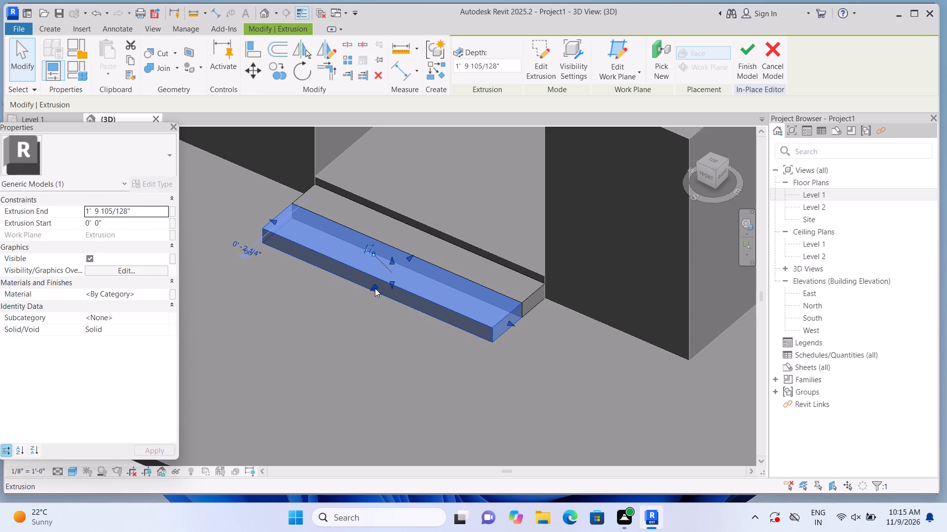
drag(373, 285, 380, 280)
Lower the top of the second entrance step to about 4 1/8" high.
scroll(387, 275, up, 1)
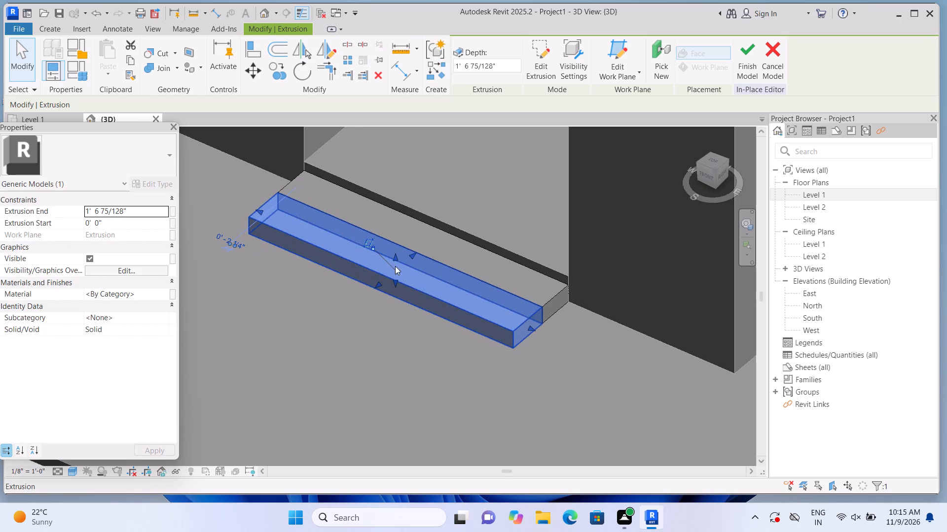
drag(394, 258, 395, 273)
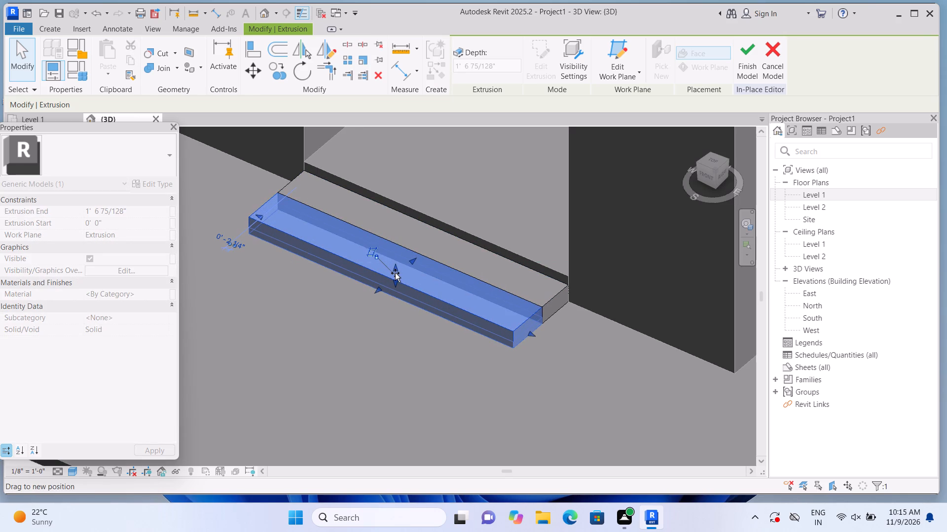
drag(395, 273, 396, 270)
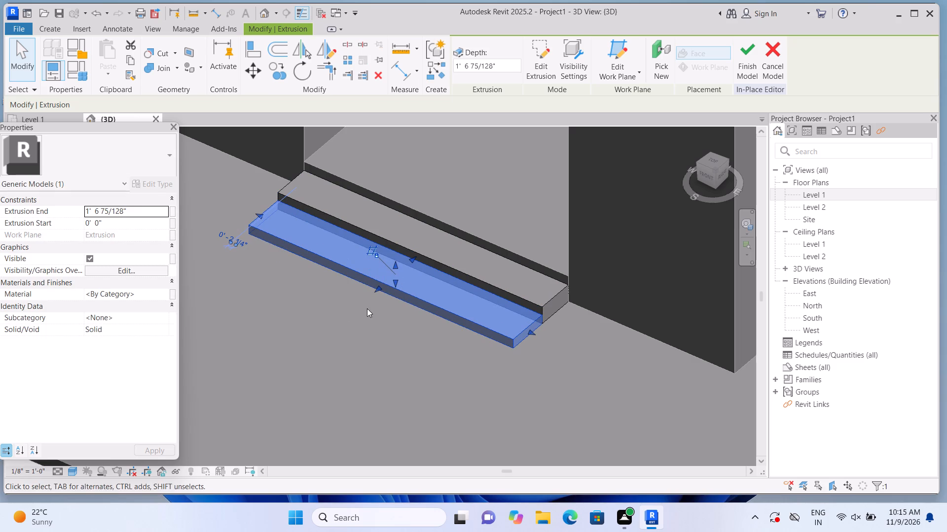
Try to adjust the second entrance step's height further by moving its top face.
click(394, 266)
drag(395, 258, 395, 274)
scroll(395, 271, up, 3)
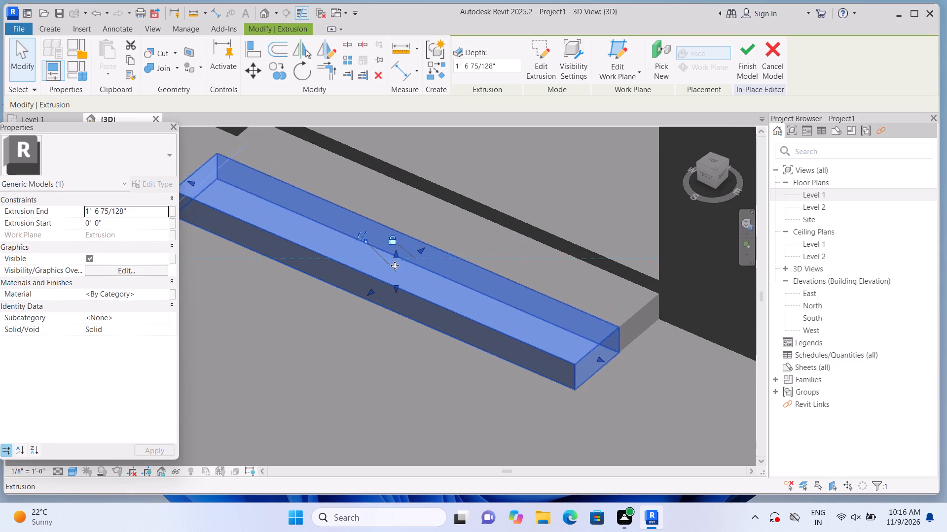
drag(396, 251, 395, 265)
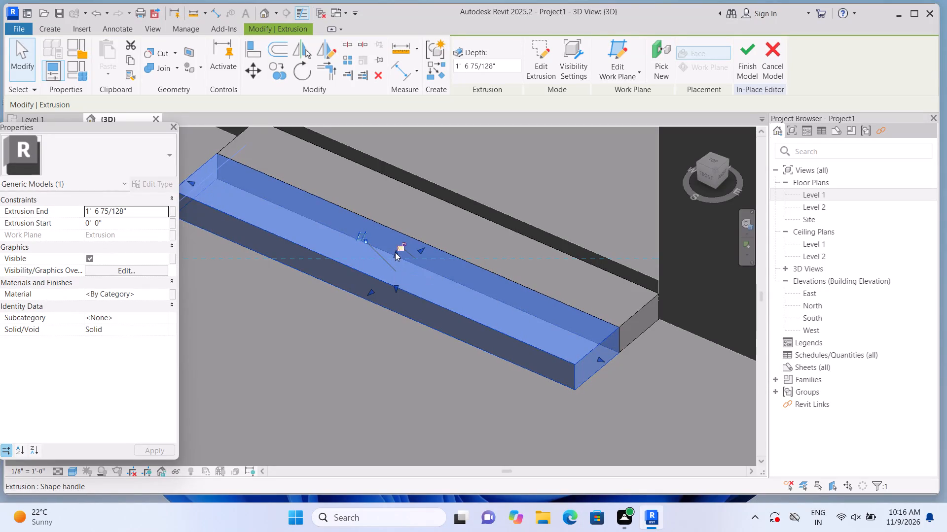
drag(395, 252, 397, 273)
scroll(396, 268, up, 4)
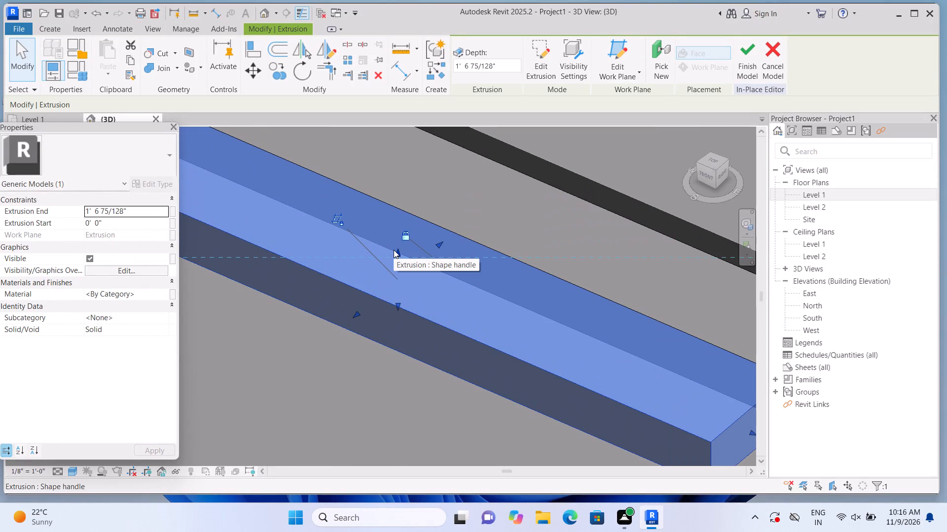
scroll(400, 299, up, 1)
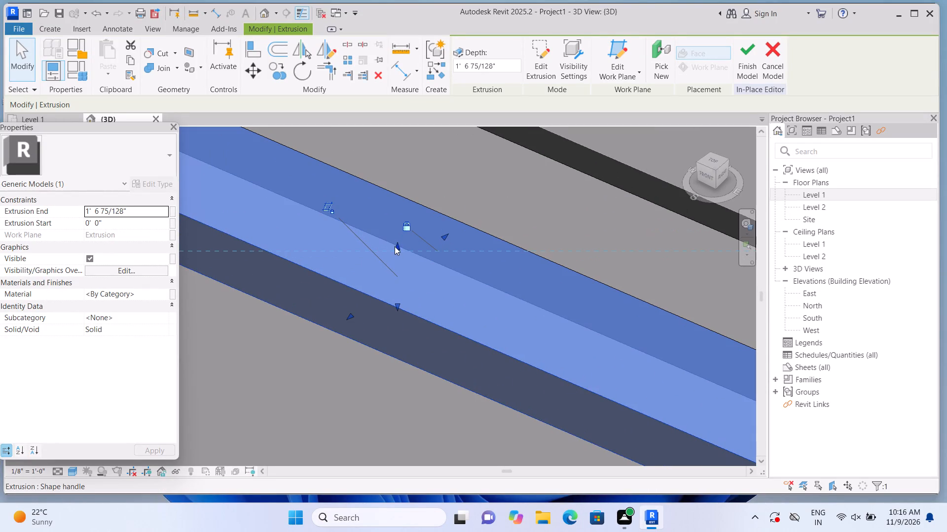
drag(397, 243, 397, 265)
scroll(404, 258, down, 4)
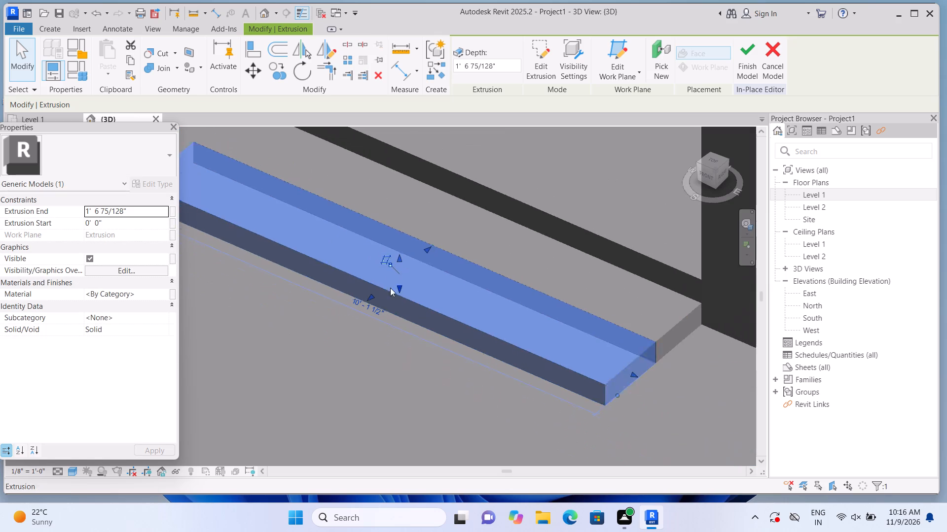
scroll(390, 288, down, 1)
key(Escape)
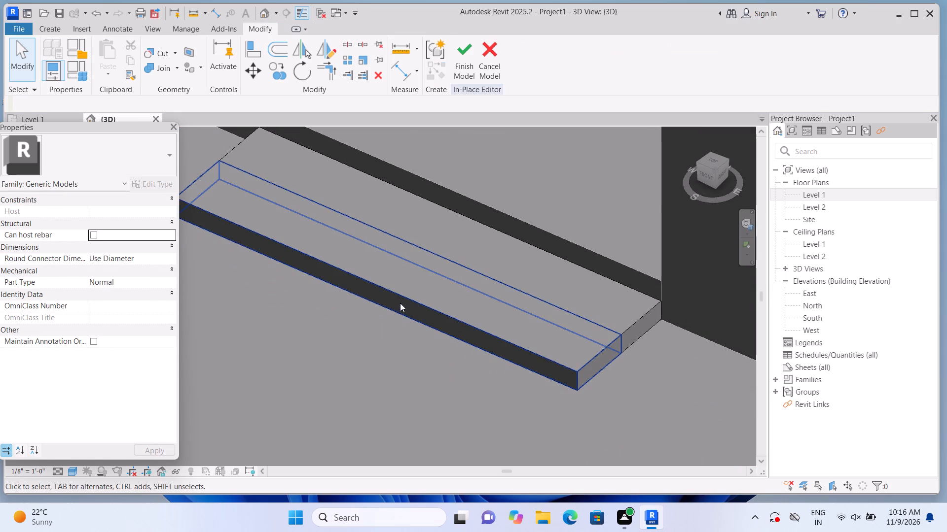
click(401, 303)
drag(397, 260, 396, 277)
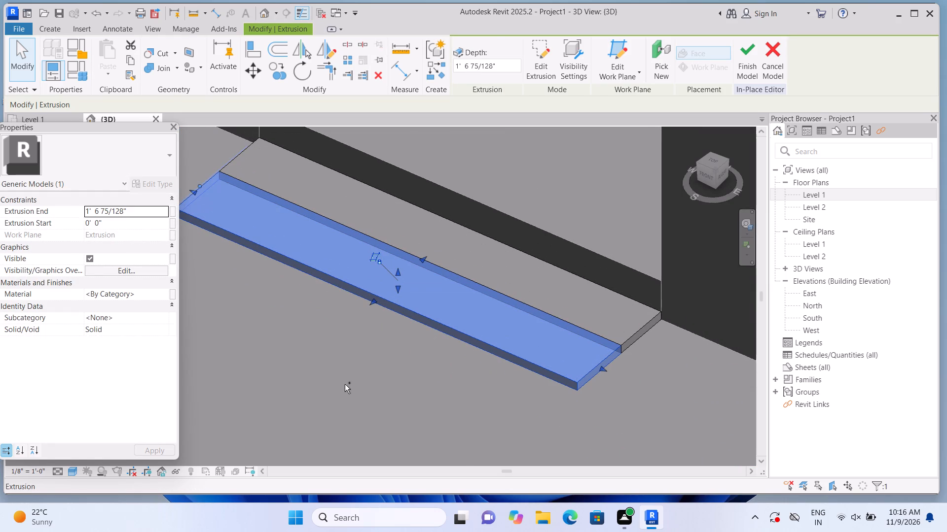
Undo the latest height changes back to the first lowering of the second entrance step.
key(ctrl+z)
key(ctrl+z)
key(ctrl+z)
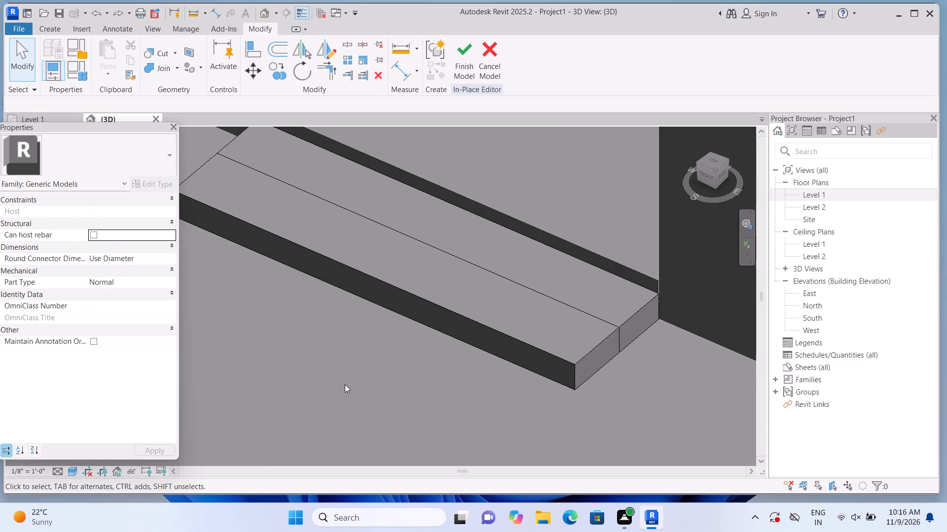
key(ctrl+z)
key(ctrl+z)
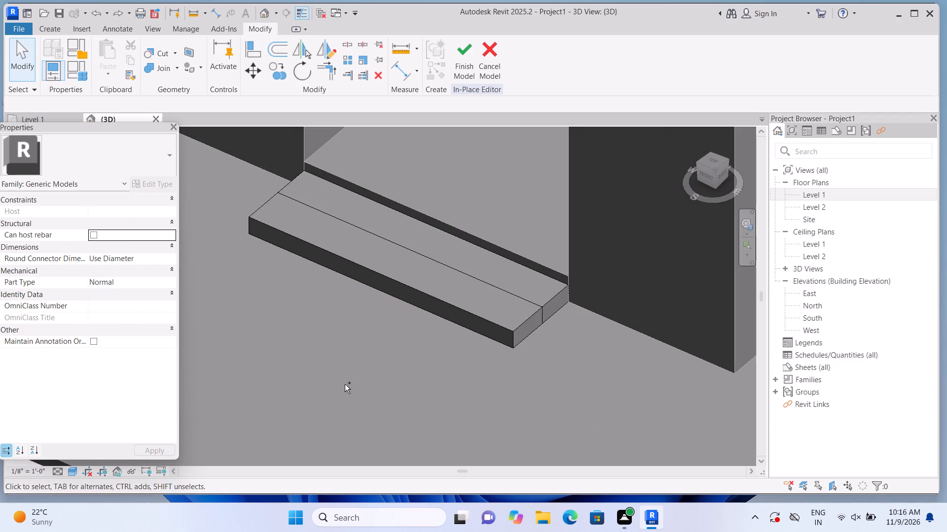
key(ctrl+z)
On the second step's front face, sketch a 10'-1 1/2" wide rectangle matching the face and extrude it 1'-0" as a third step.
scroll(345, 391, up, 1)
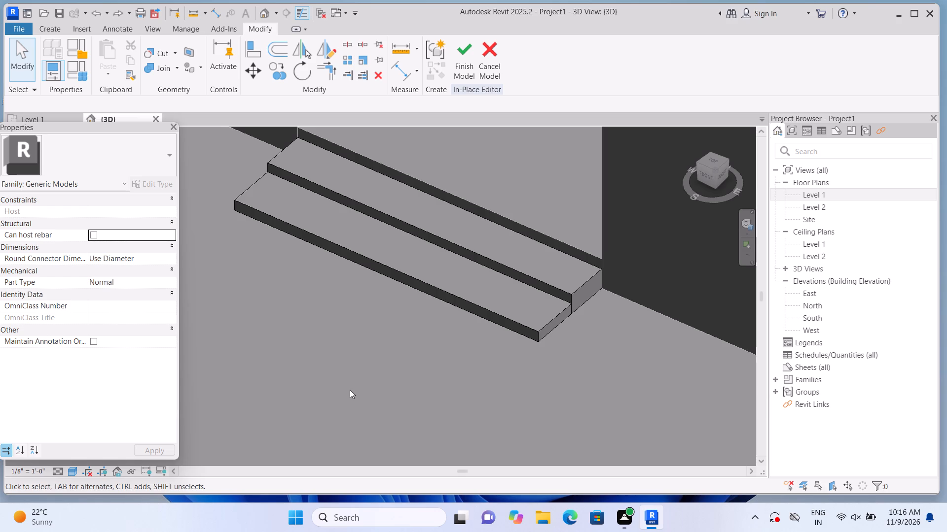
click(54, 33)
click(103, 56)
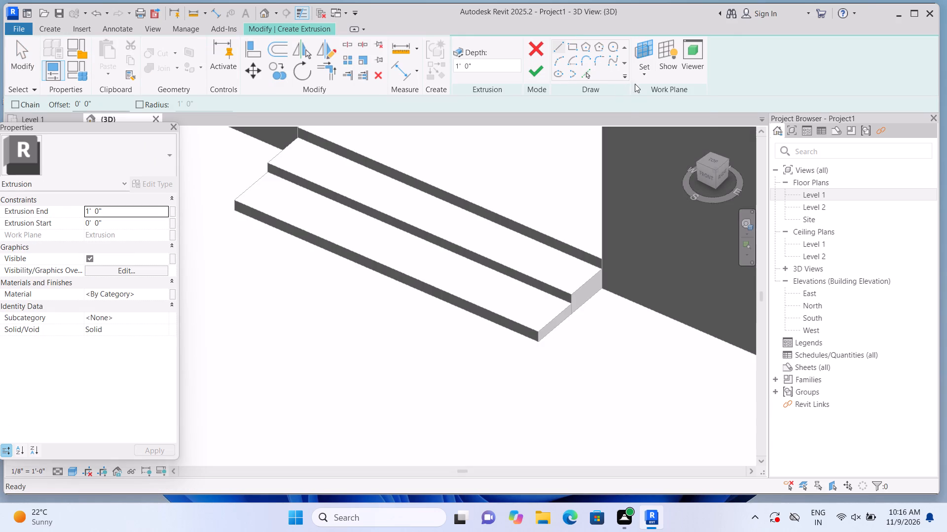
click(643, 75)
double_click(656, 128)
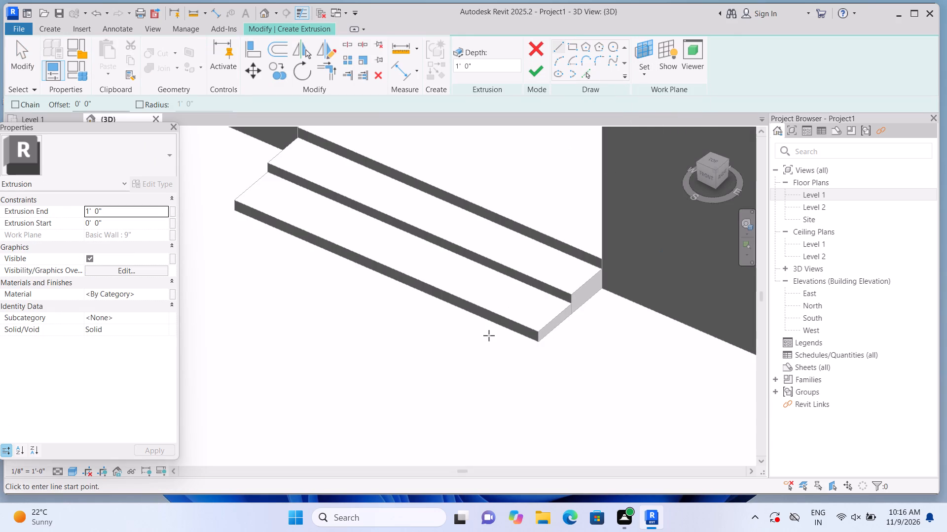
scroll(489, 335, up, 2)
scroll(513, 310, down, 1)
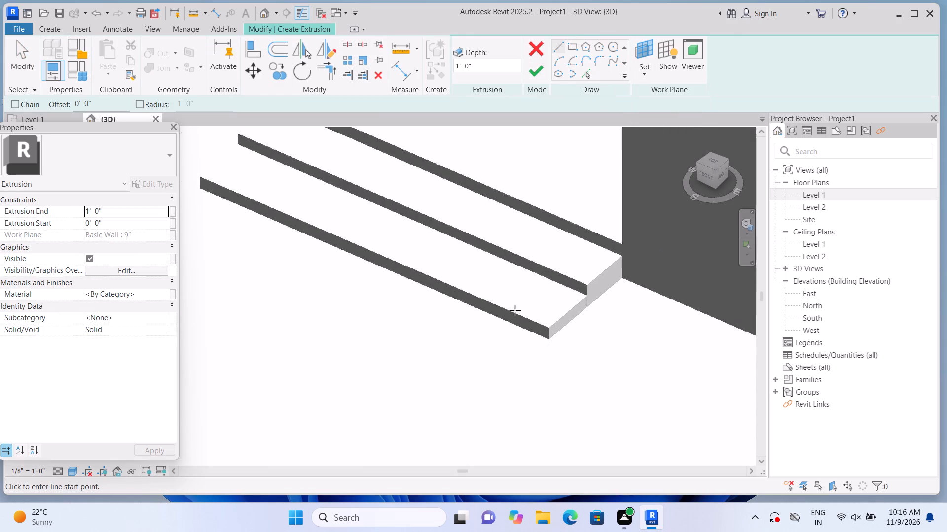
scroll(515, 310, down, 1)
middle_drag(463, 326, 569, 389)
scroll(569, 389, up, 2)
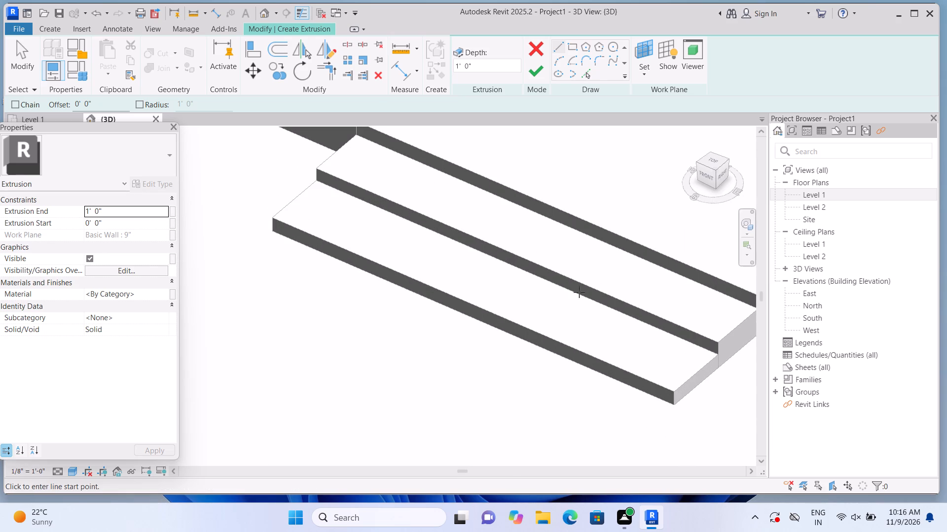
click(644, 75)
click(650, 126)
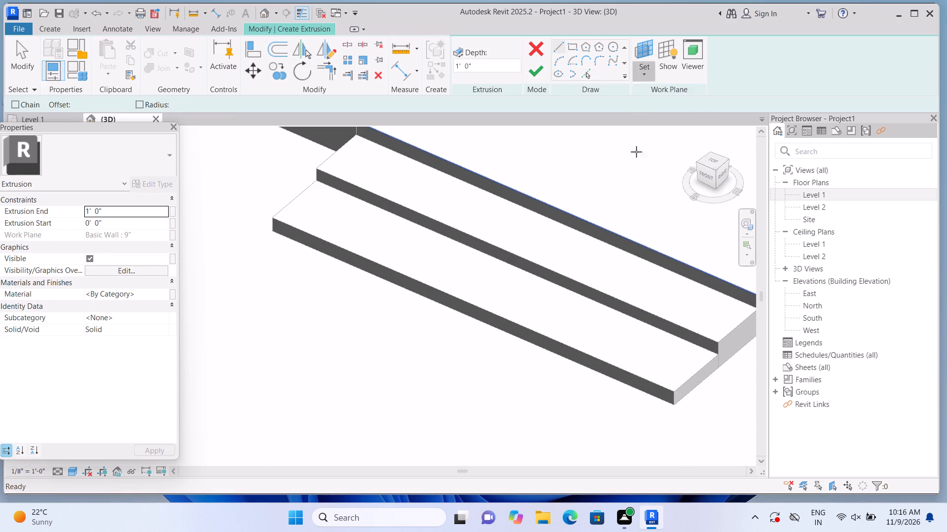
click(524, 332)
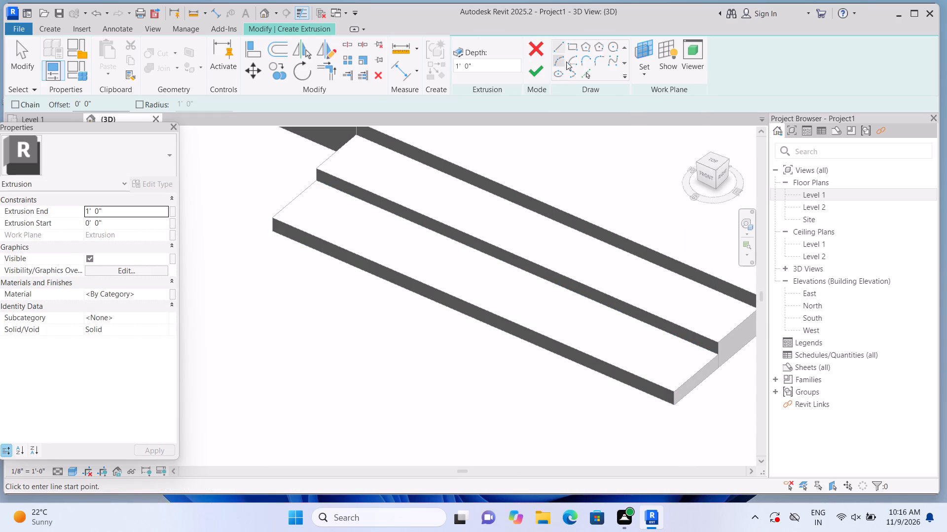
click(576, 46)
scroll(291, 259, up, 1)
click(271, 230)
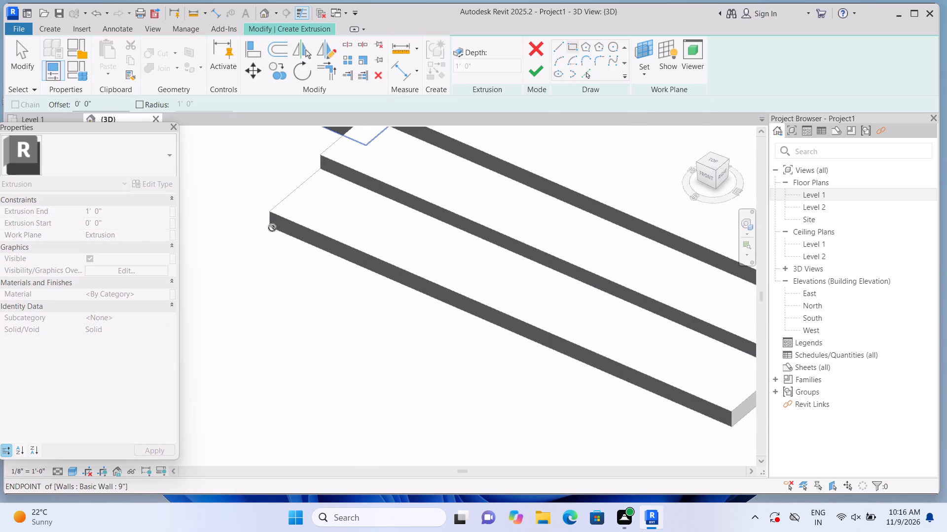
middle_drag(588, 338, 520, 313)
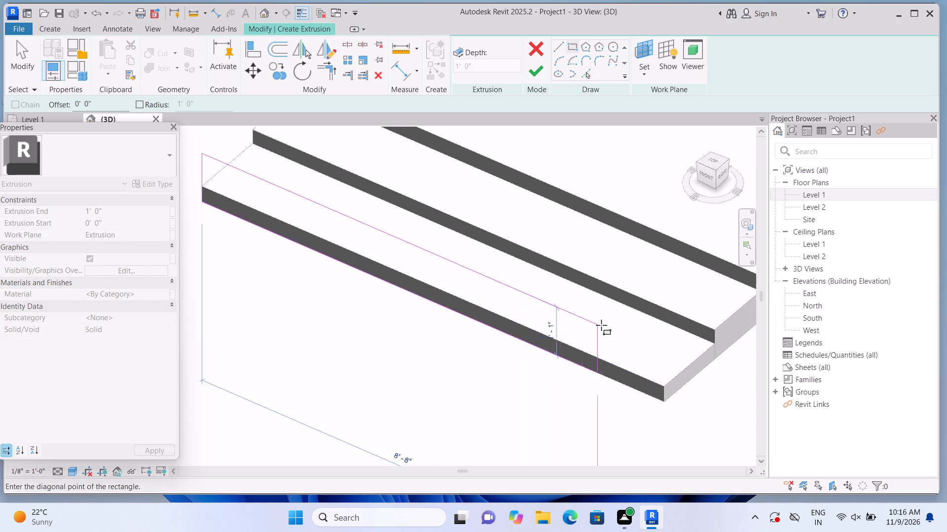
click(663, 383)
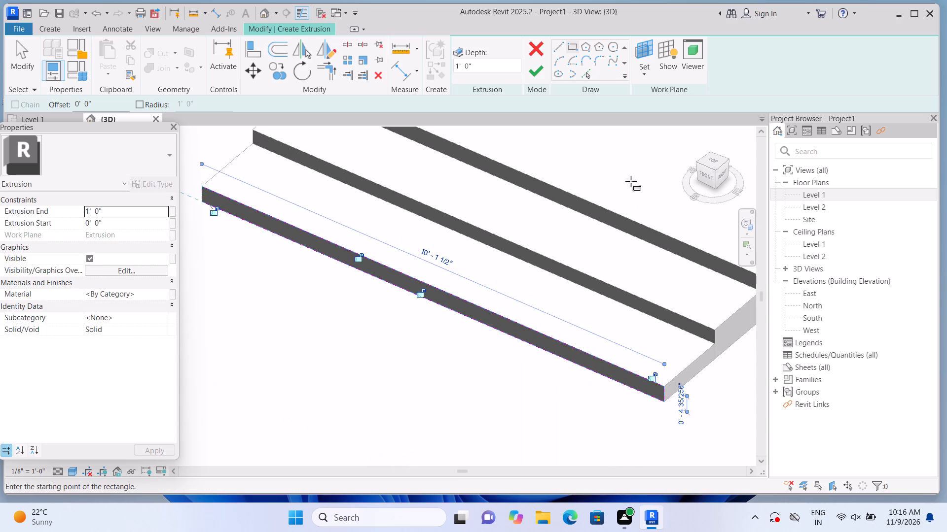
click(540, 74)
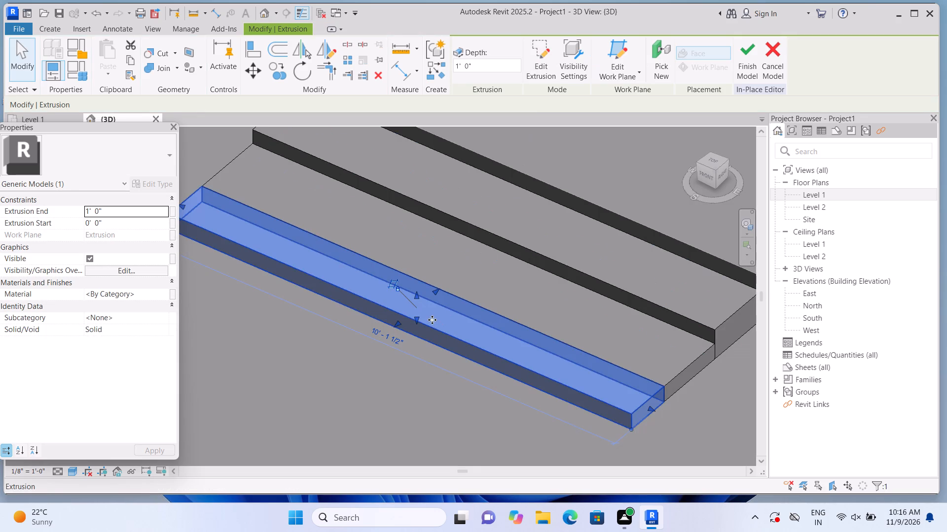
Stretch the third entrance step outward to about 1'-1 13/16" deep and lower its top slightly below the second step.
click(395, 321)
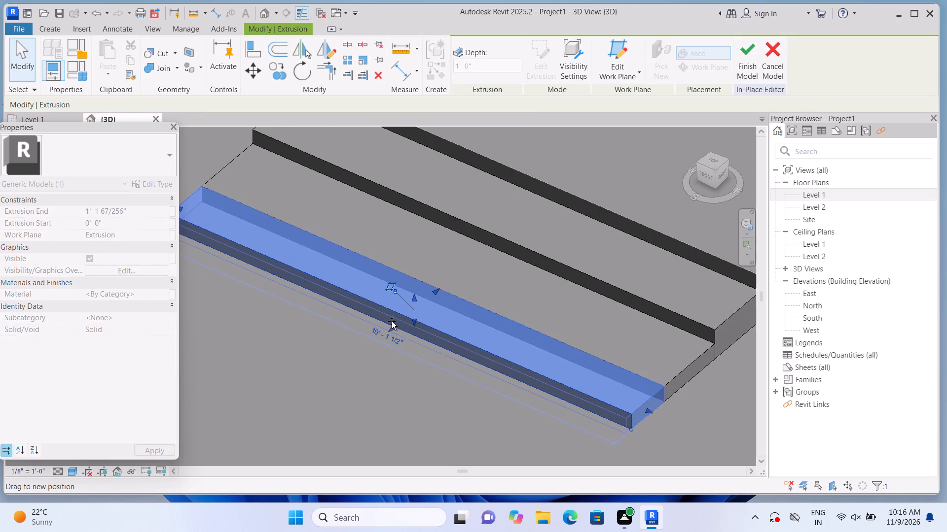
drag(413, 295, 413, 305)
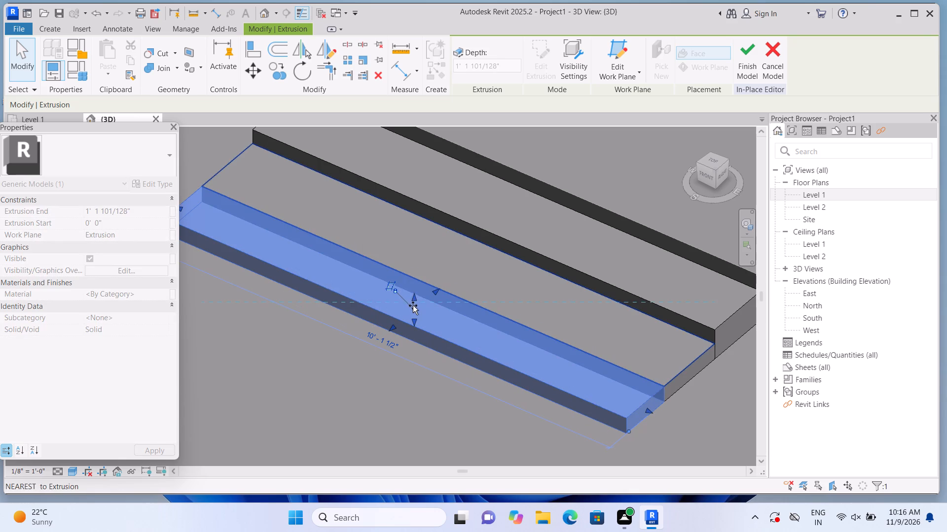
drag(413, 305, 413, 308)
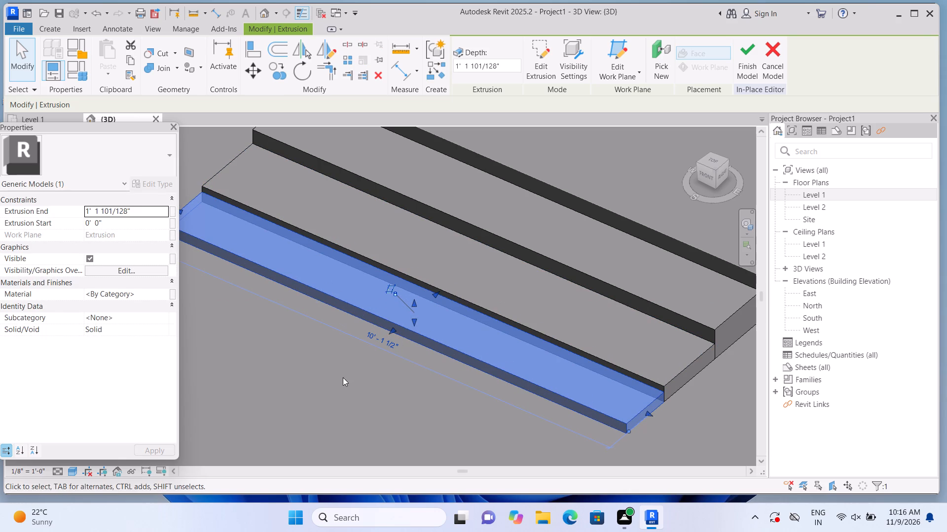
key(Escape)
scroll(343, 377, down, 3)
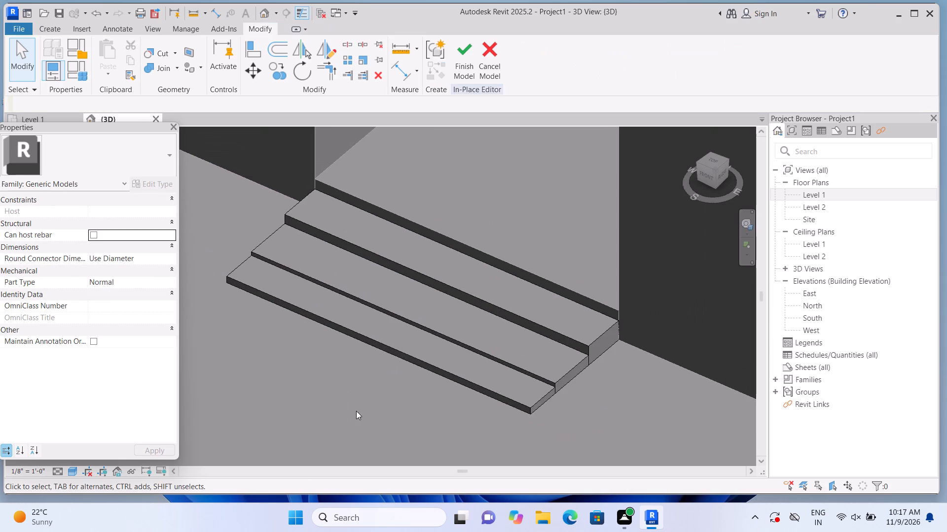
On the third entrance step's end face, sketch a rectangle about 4'-2" by 2 5/8" reaching back to the wall and extrude it 1'-0".
middle_drag(356, 411, 278, 354)
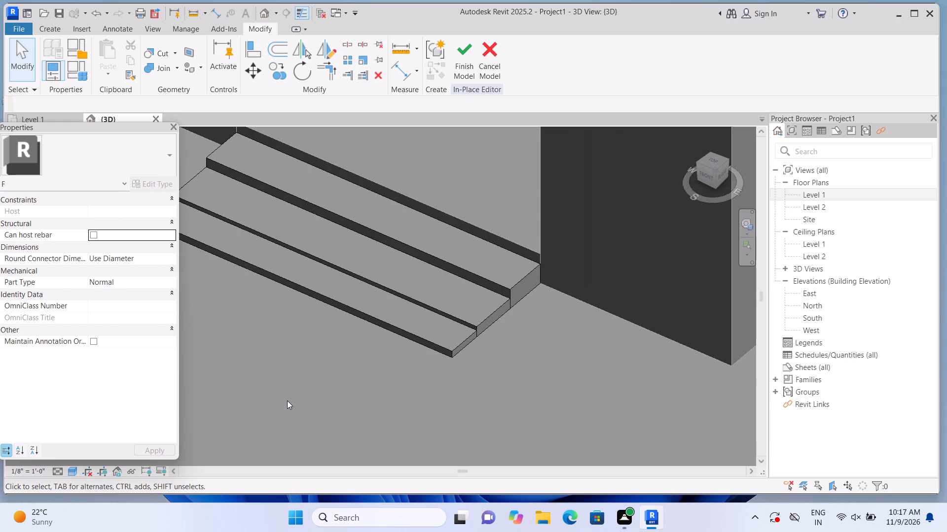
scroll(287, 400, down, 1)
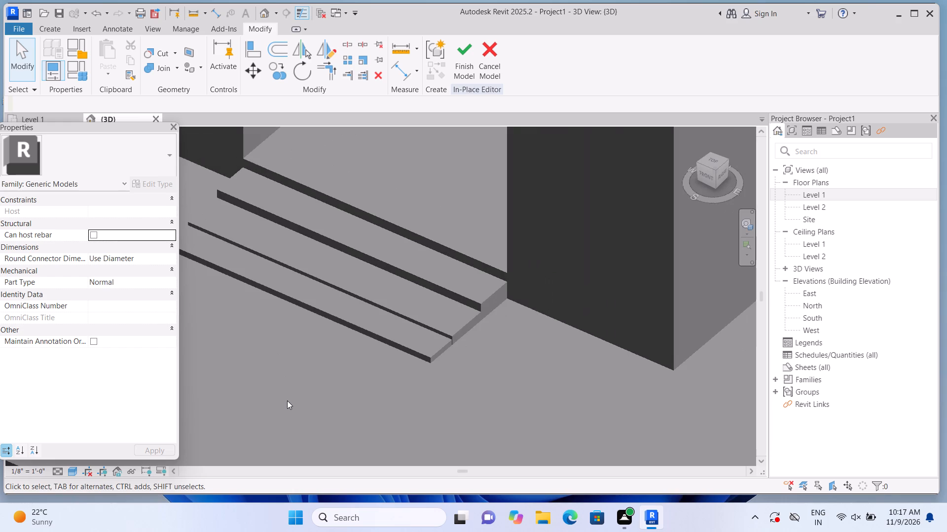
click(53, 29)
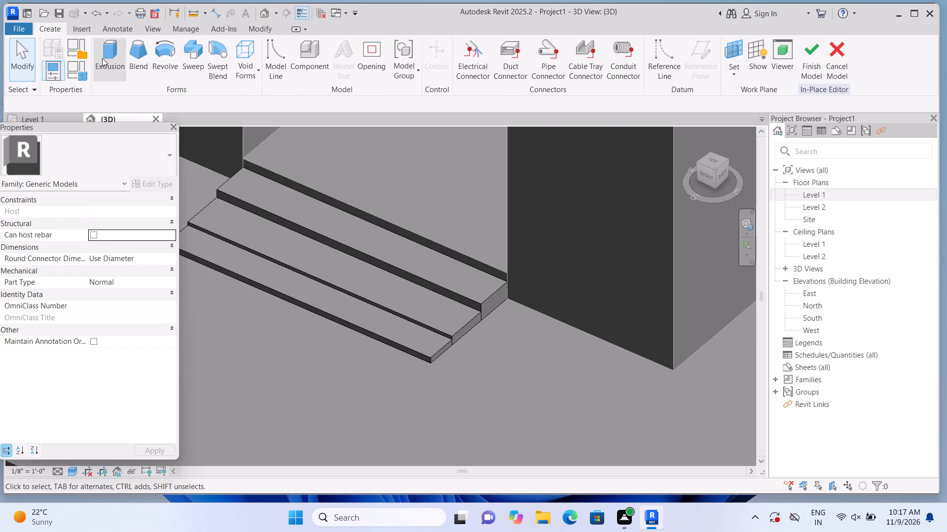
click(102, 58)
click(642, 77)
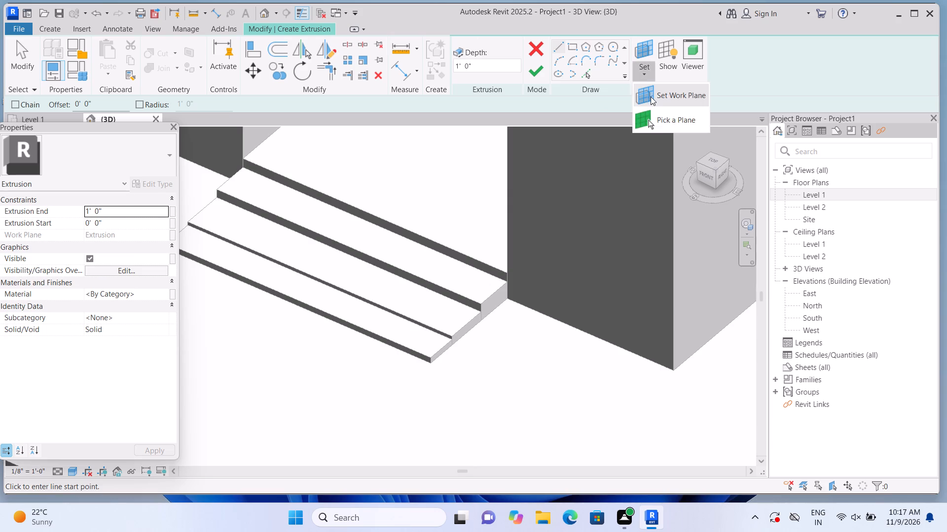
click(651, 115)
scroll(498, 385, up, 3)
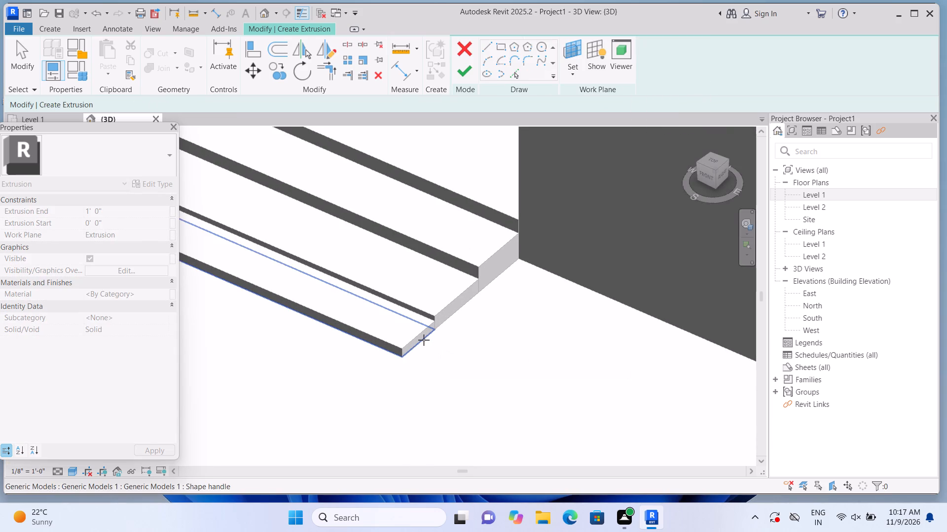
click(413, 345)
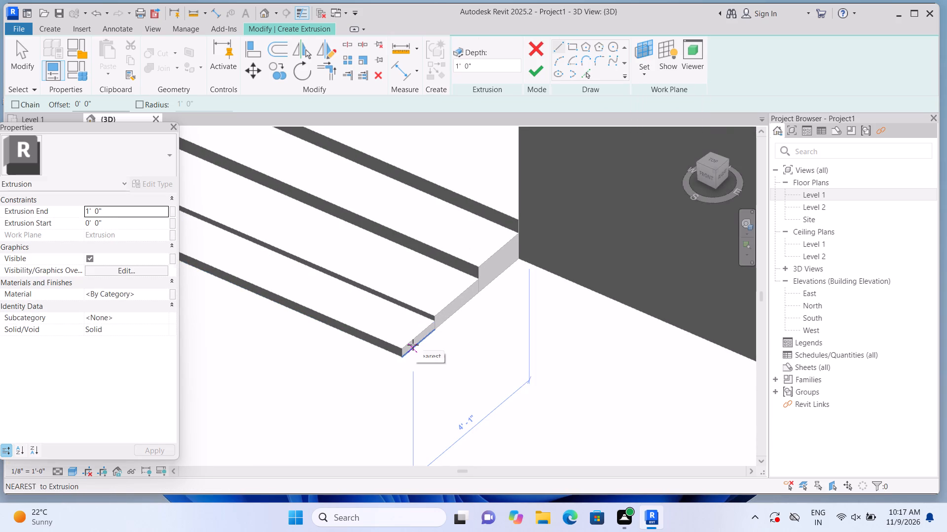
click(573, 42)
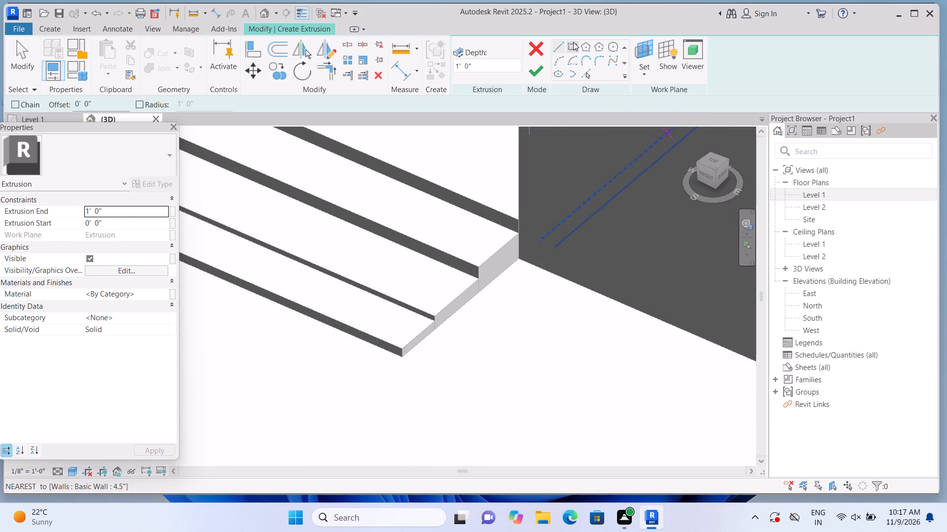
scroll(444, 491, up, 1)
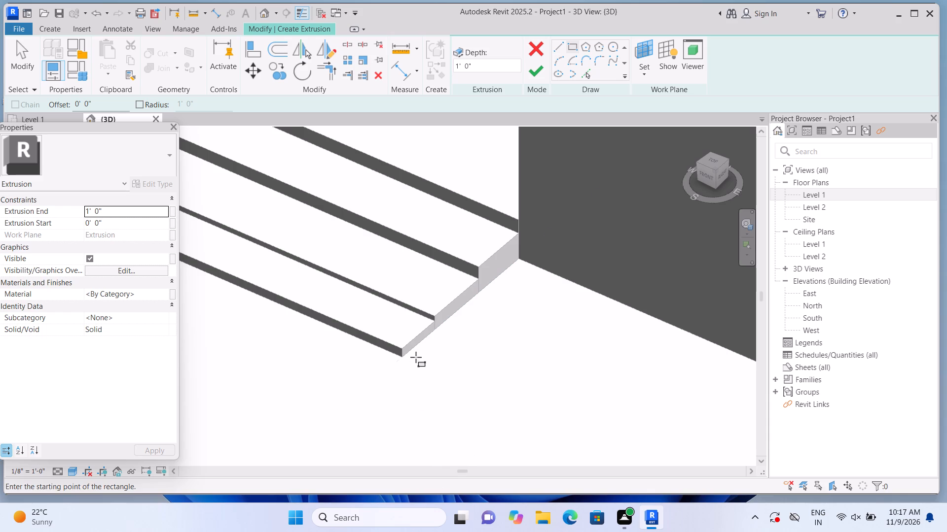
click(404, 348)
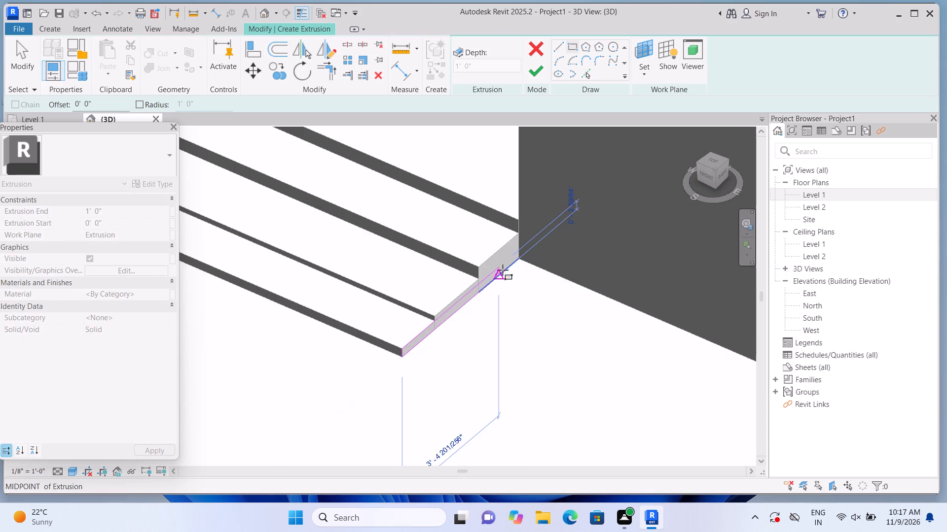
click(523, 255)
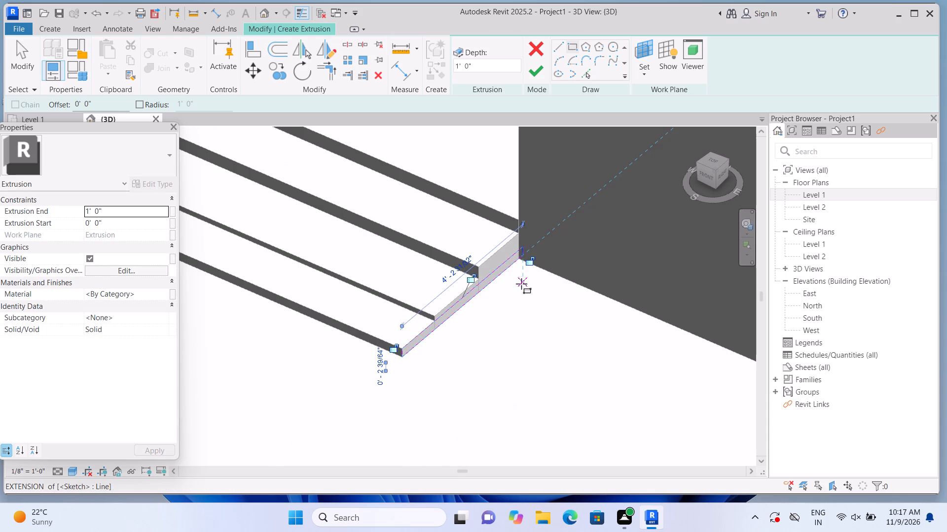
click(541, 70)
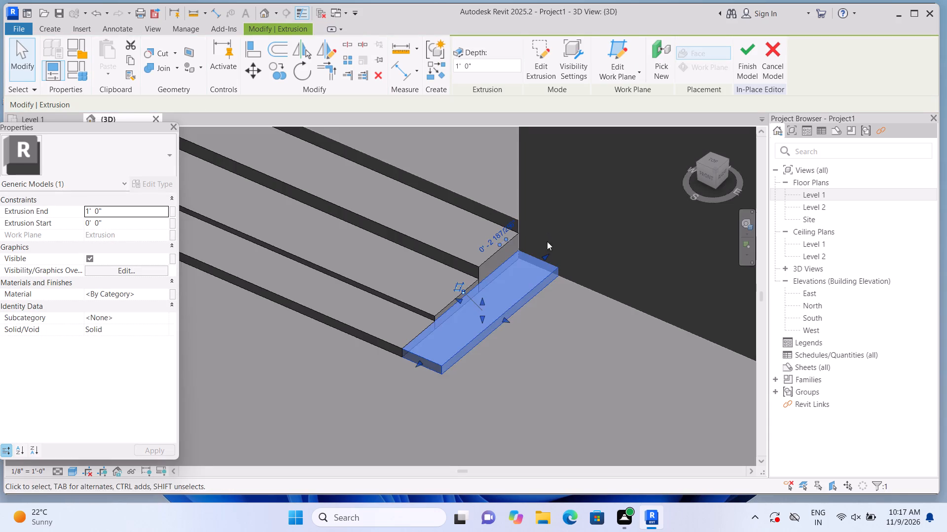
Stretch the new side platform along the front wall to an extrusion depth of about 5'-5", ending just short of the building corner.
scroll(545, 247, up, 1)
scroll(554, 300, down, 3)
middle_drag(562, 321, 522, 279)
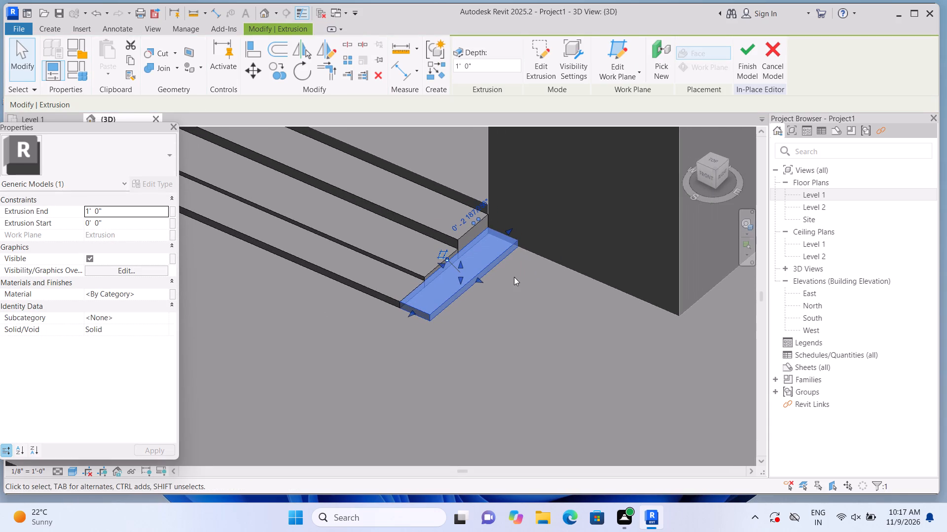
drag(477, 279, 587, 349)
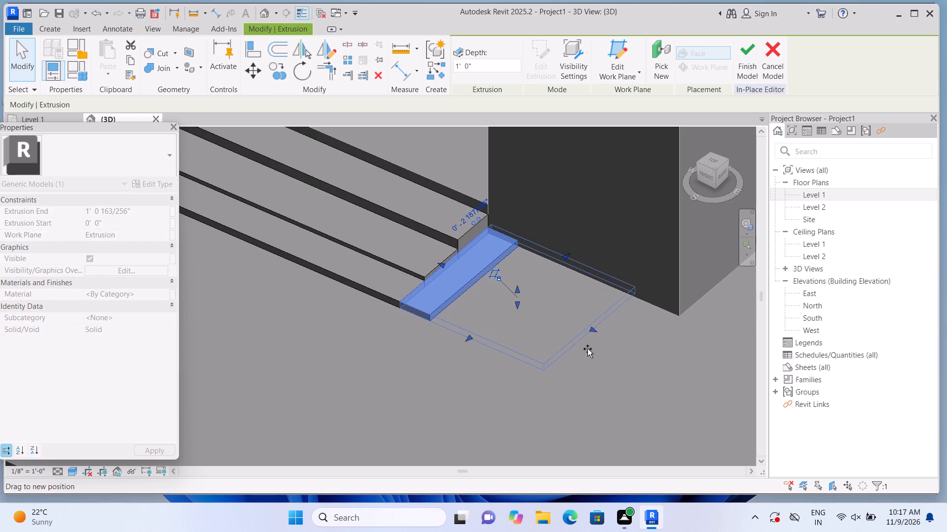
drag(587, 349, 600, 362)
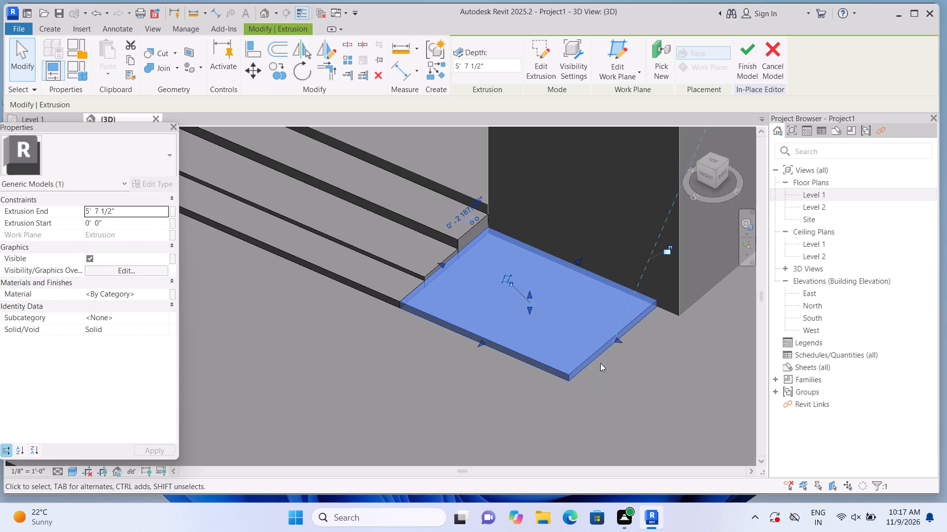
scroll(600, 363, up, 1)
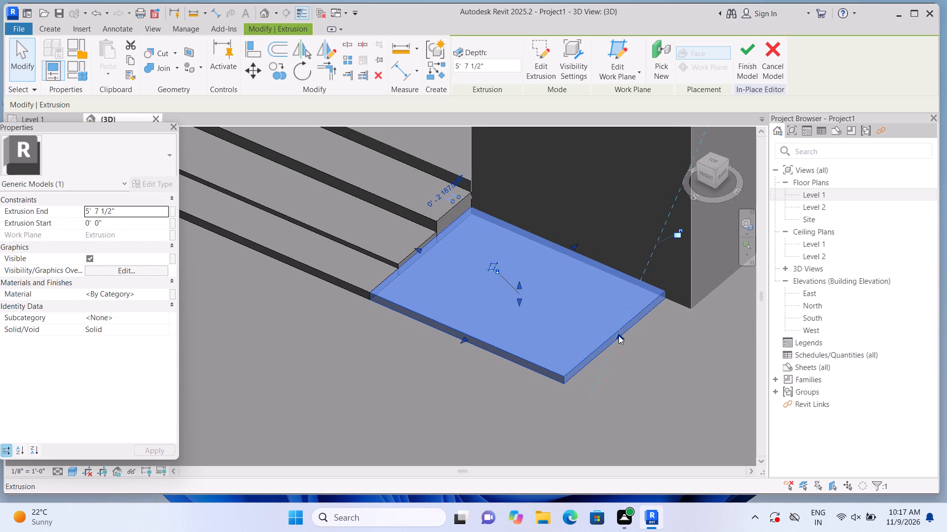
drag(618, 334, 612, 328)
scroll(612, 349, down, 3)
scroll(378, 377, down, 1)
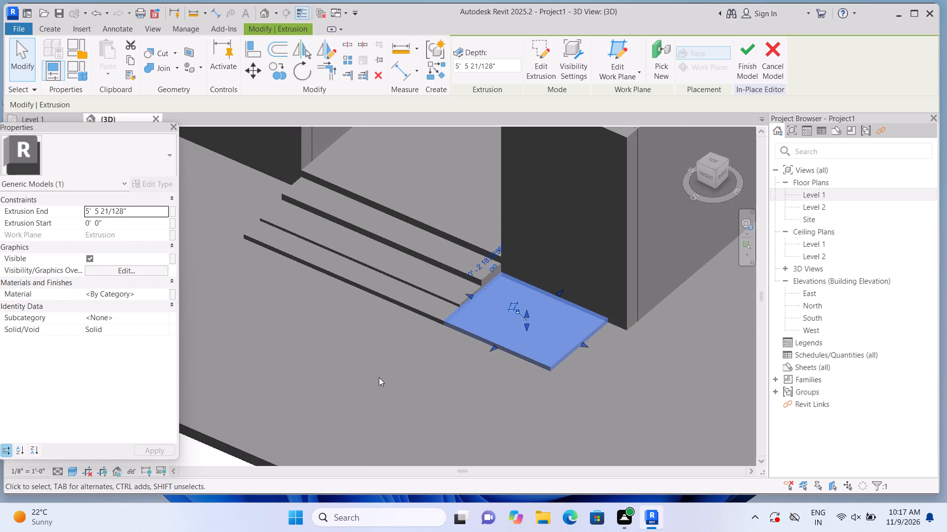
scroll(309, 356, down, 1)
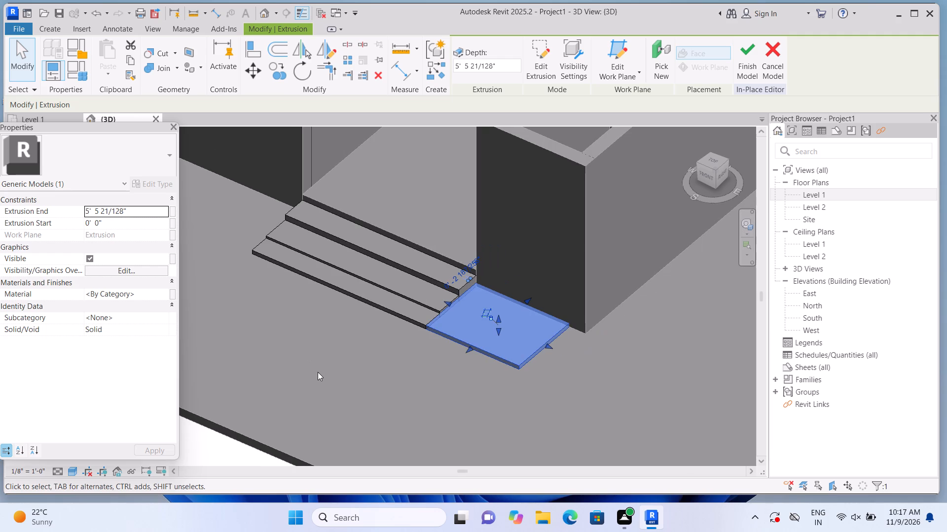
click(211, 452)
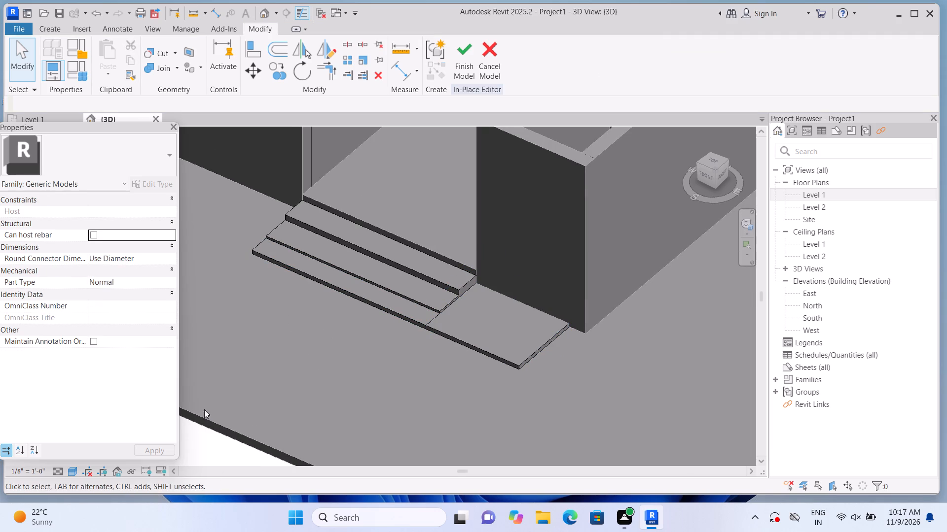
Join the geometry of the side platform with the third entrance step and the adjoining step above.
click(177, 66)
click(181, 85)
scroll(393, 303, up, 2)
click(397, 303)
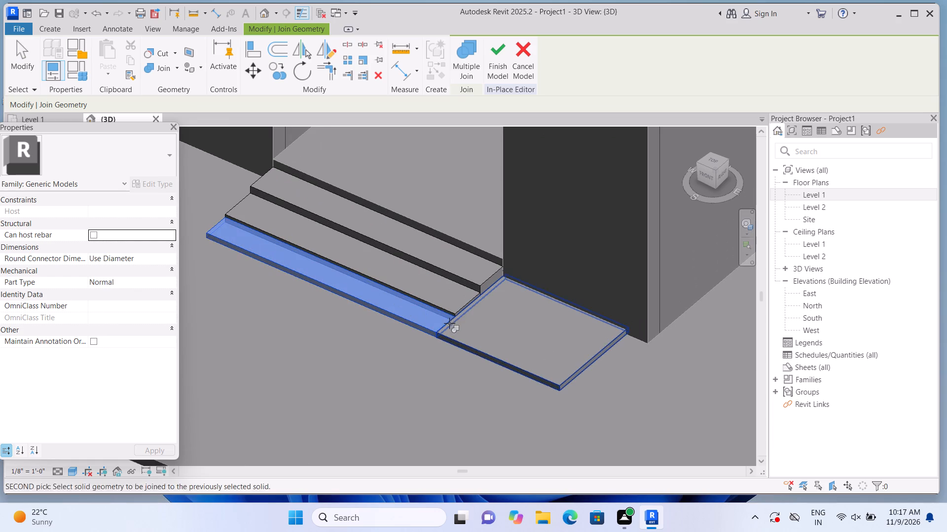
double_click(462, 328)
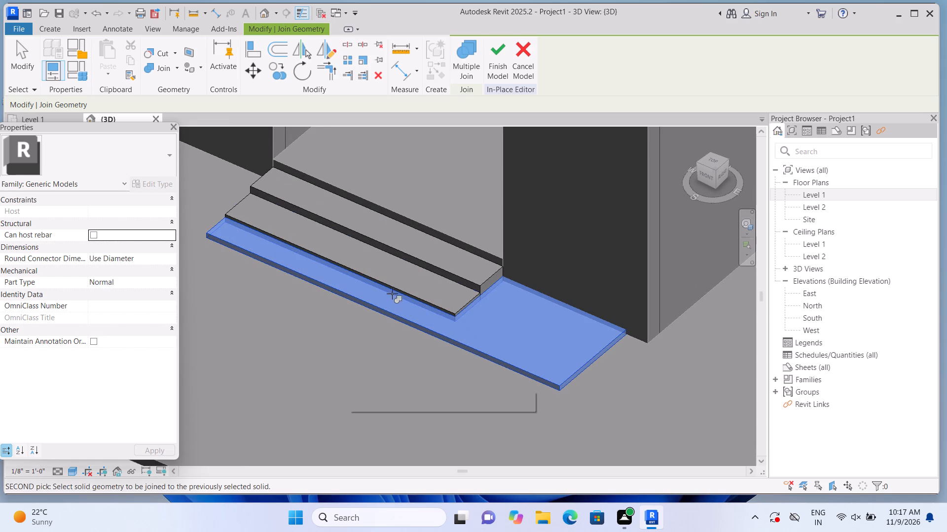
click(401, 280)
click(431, 240)
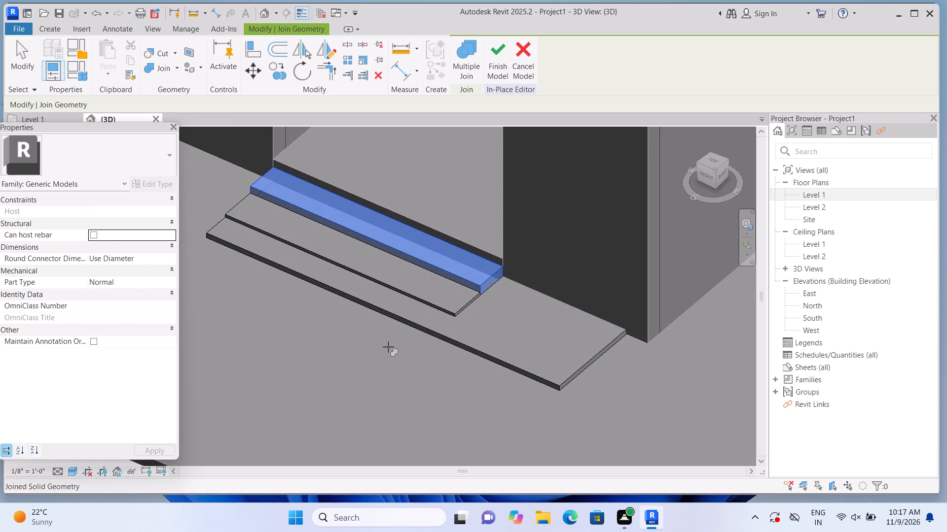
scroll(375, 368, down, 1)
key(Escape)
Open the Level 1 floor plan and finish the in-place entrance steps model.
scroll(375, 368, down, 2)
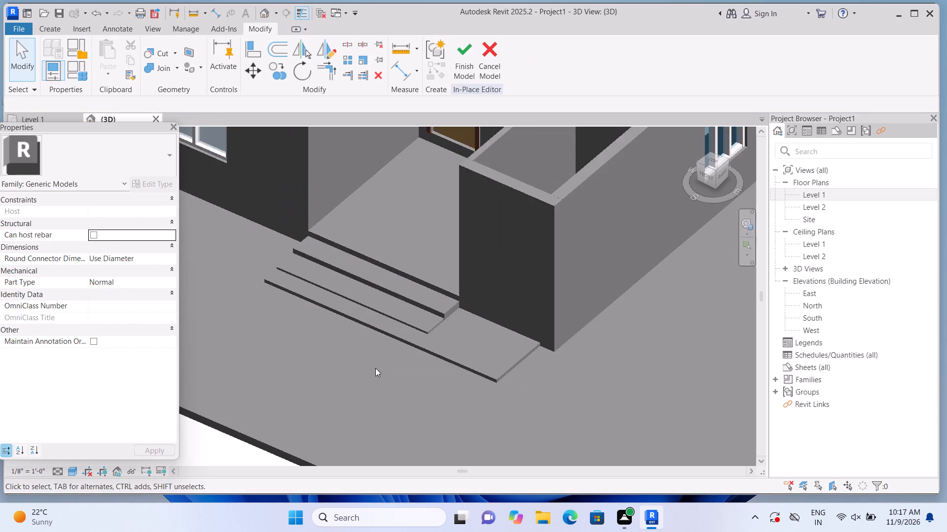
scroll(375, 368, down, 8)
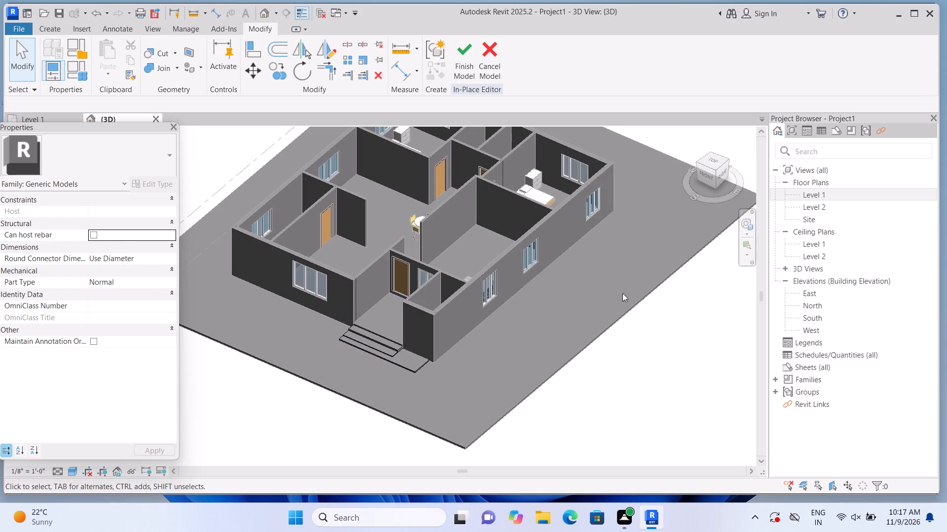
double_click(806, 197)
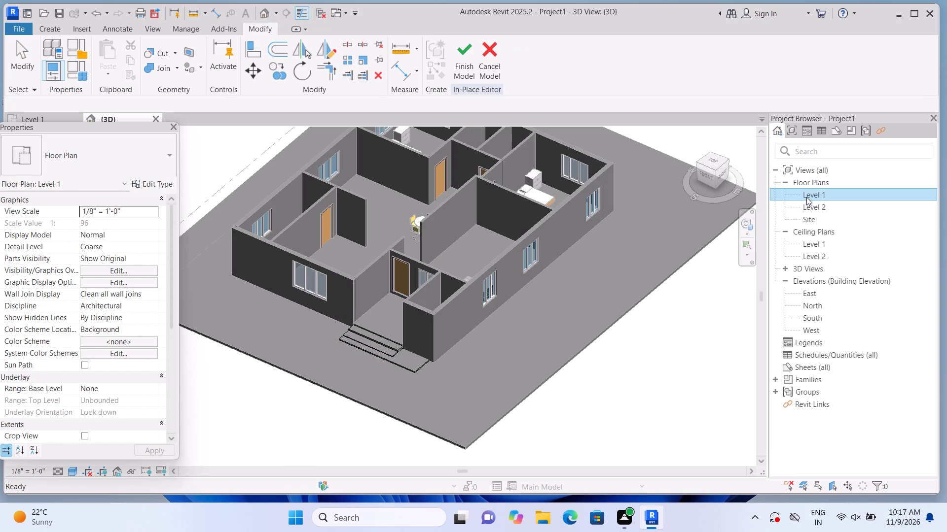
middle_drag(530, 370, 339, 415)
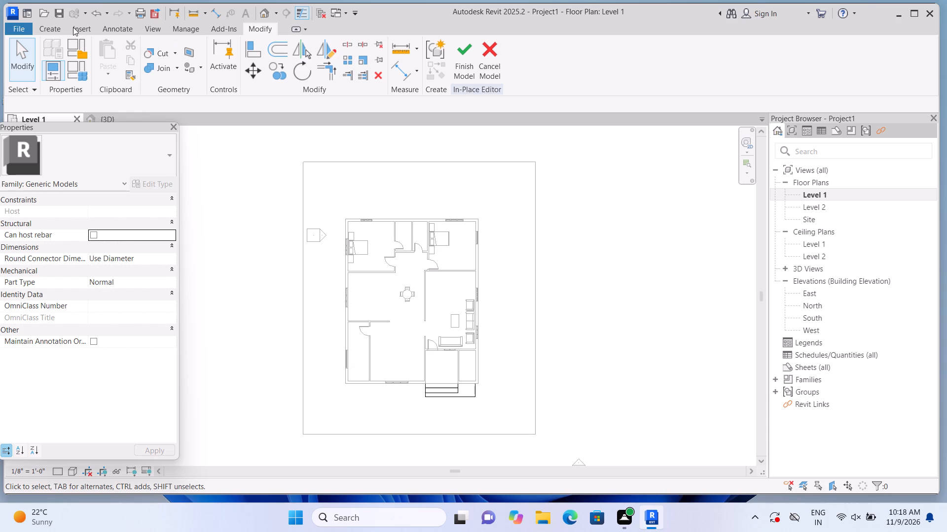
click(464, 74)
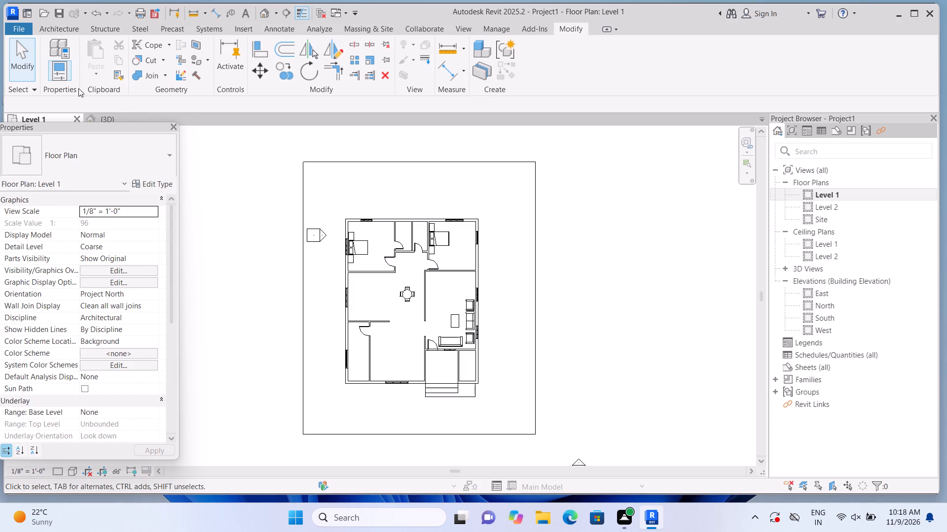
Create a Generic - 12" roof by footprint on Level 2 with a 41'-6" by 51'-6" slope-defining rectangle along the outer wall faces.
click(60, 35)
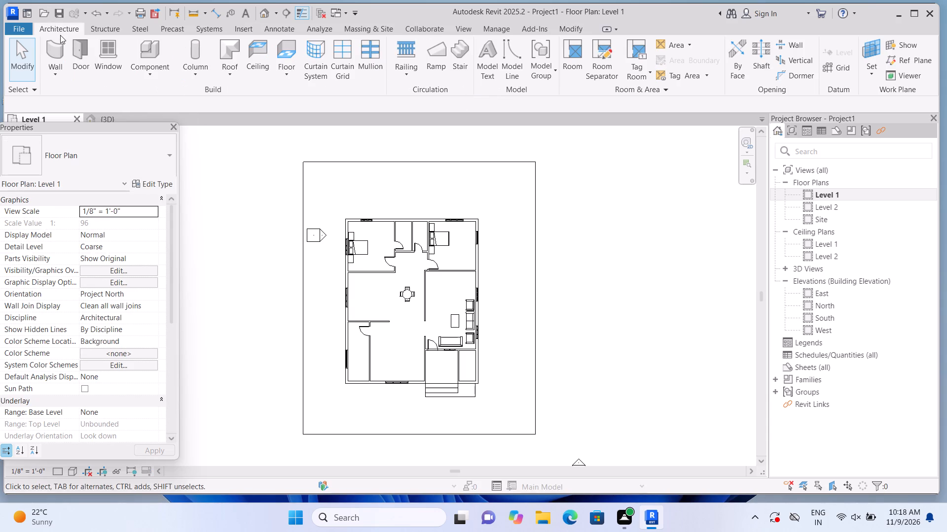
click(227, 77)
click(238, 93)
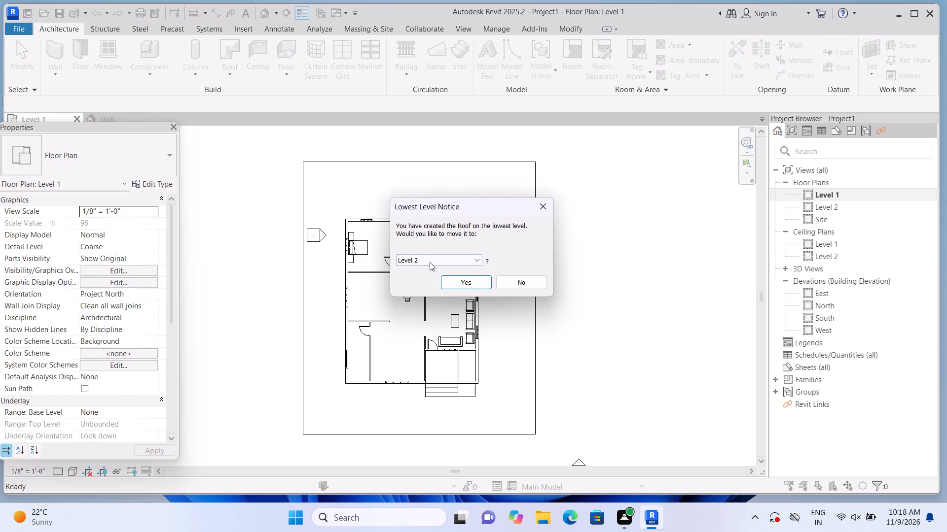
click(449, 281)
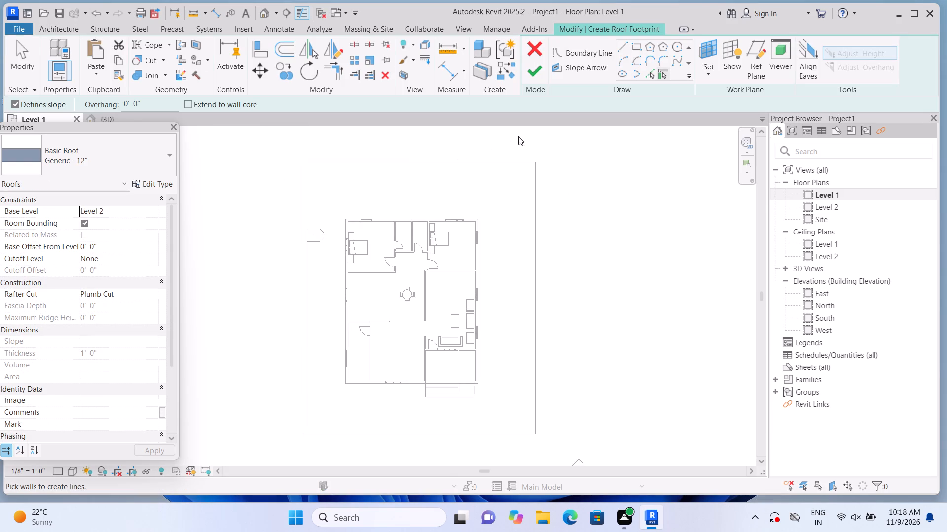
click(630, 48)
scroll(401, 266, up, 1)
scroll(361, 239, up, 1)
click(328, 207)
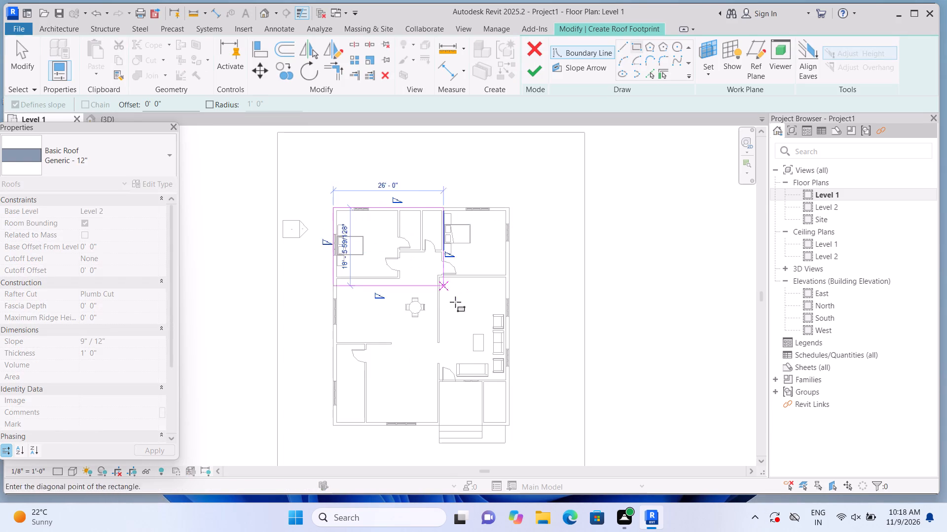
click(511, 427)
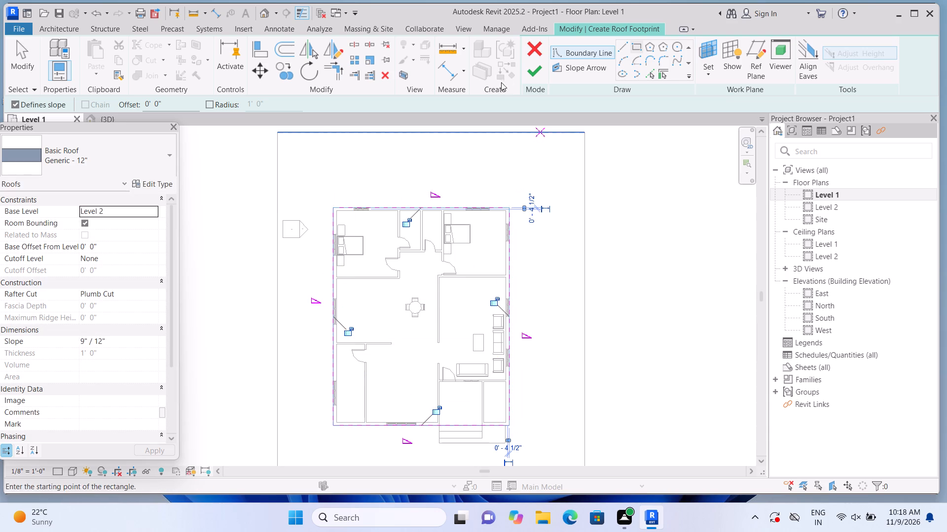
click(531, 70)
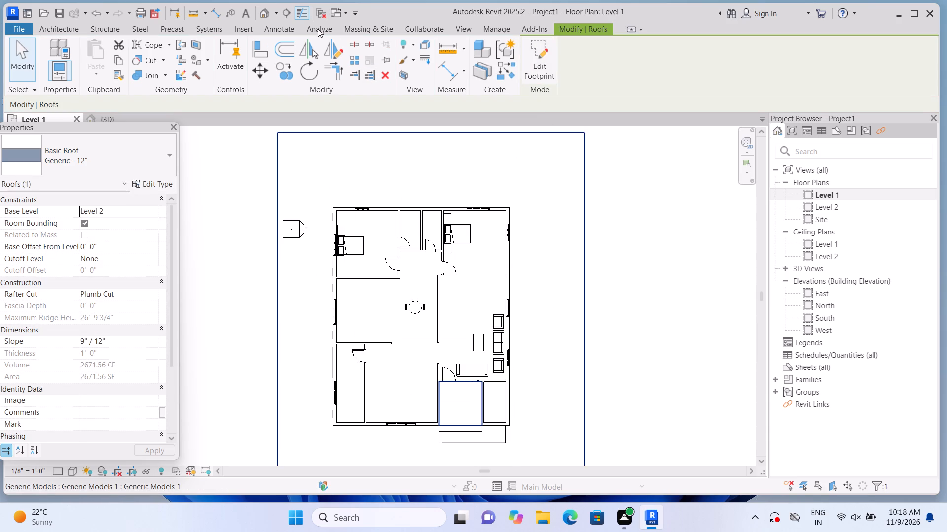
Open the 3D view and examine the new roof over the building.
click(263, 11)
scroll(352, 241, down, 3)
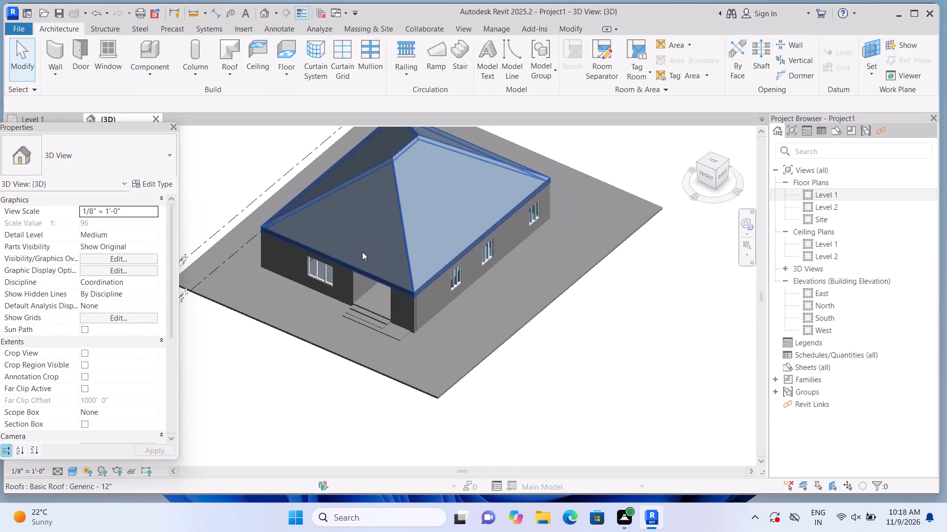
scroll(365, 272, down, 1)
middle_drag(479, 329, 517, 368)
scroll(526, 375, up, 2)
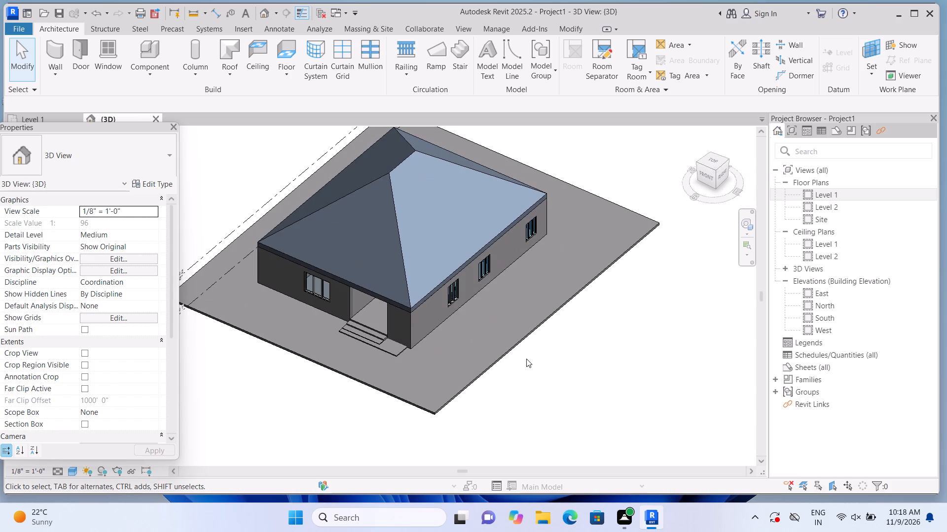
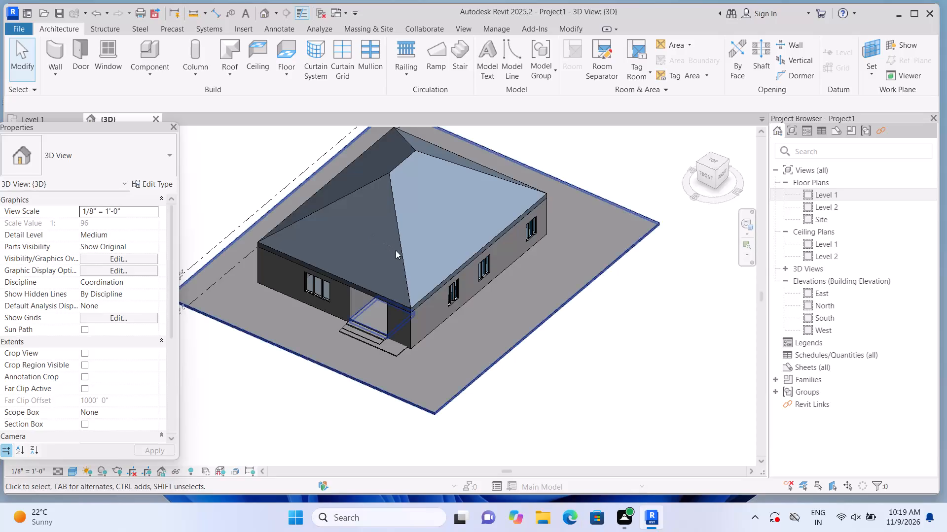
Flatten the generic 12" roof by setting its slope to 0" / 12".
scroll(412, 240, down, 4)
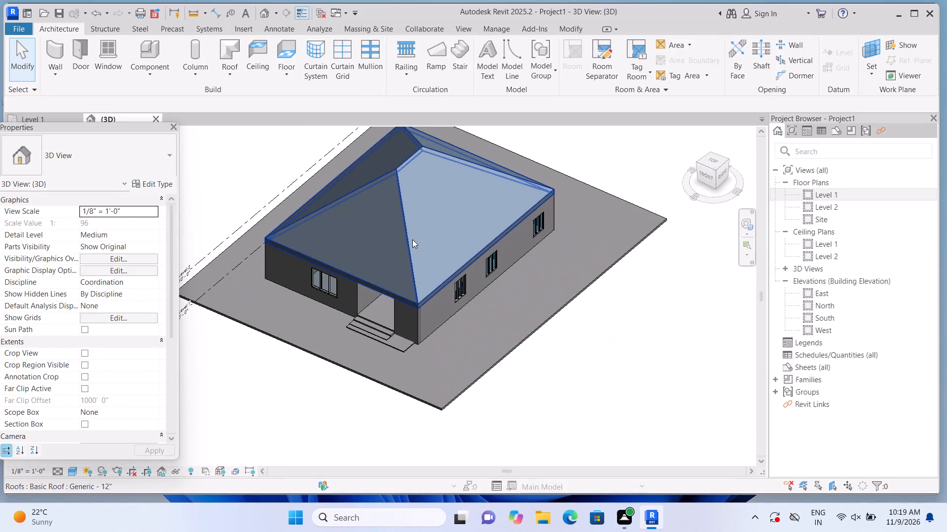
click(412, 239)
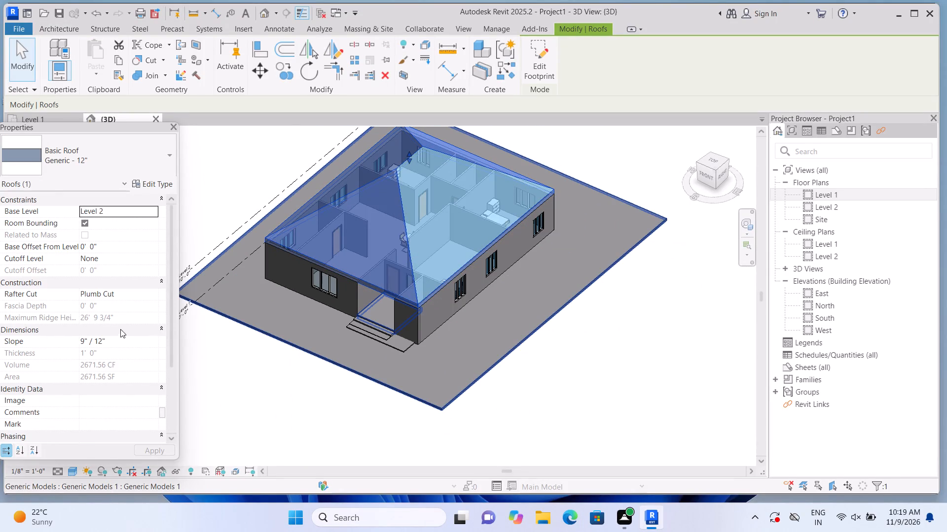
click(120, 340)
key(BackSpace)
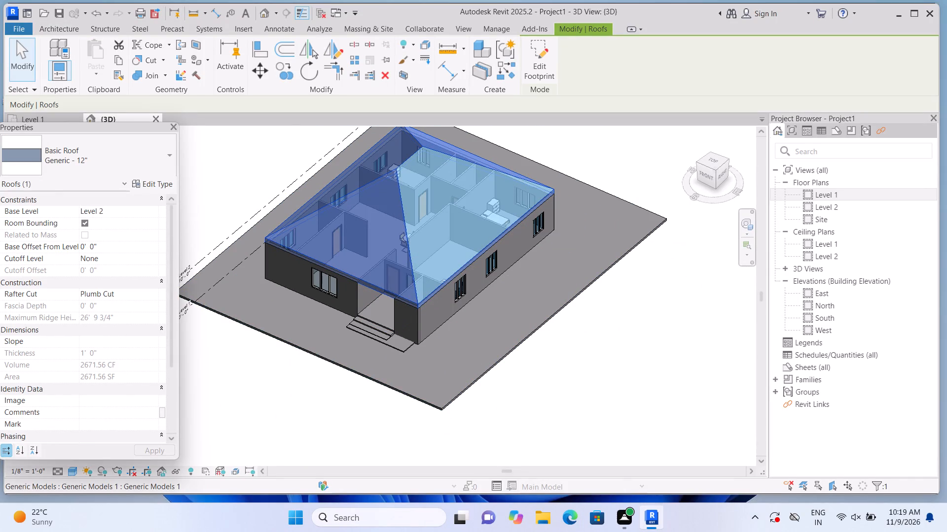
key(0)
key(Return)
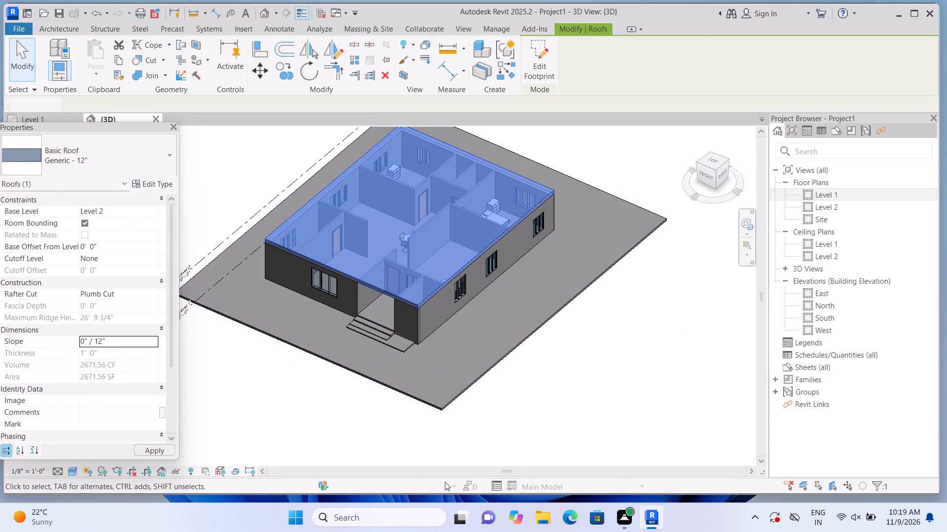
click(287, 377)
Open the Level 2 floor plan.
scroll(288, 377, down, 3)
scroll(328, 360, up, 1)
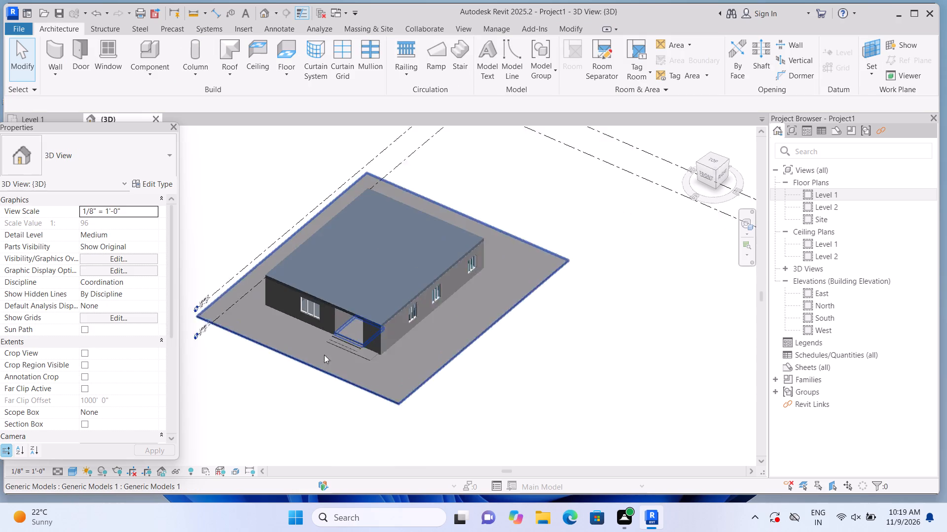
scroll(324, 355, up, 12)
scroll(354, 366, down, 4)
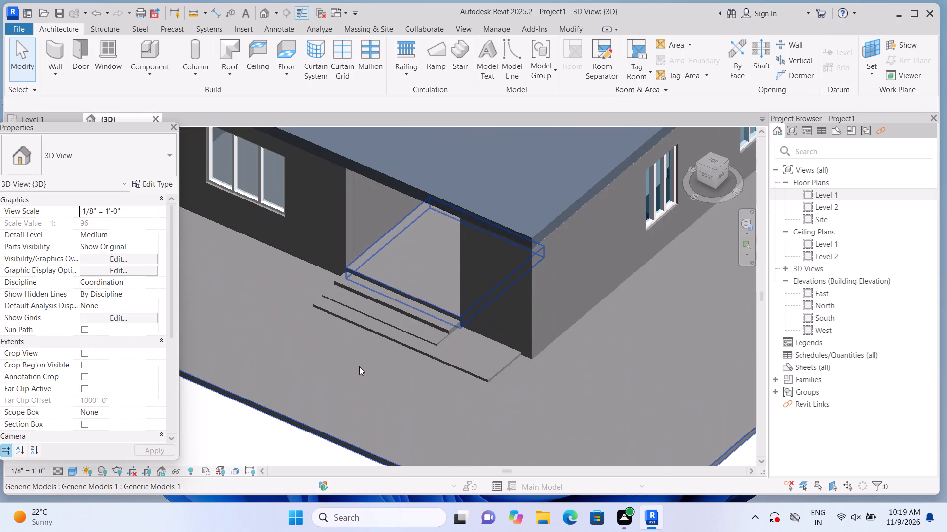
scroll(359, 366, down, 2)
scroll(364, 429, down, 3)
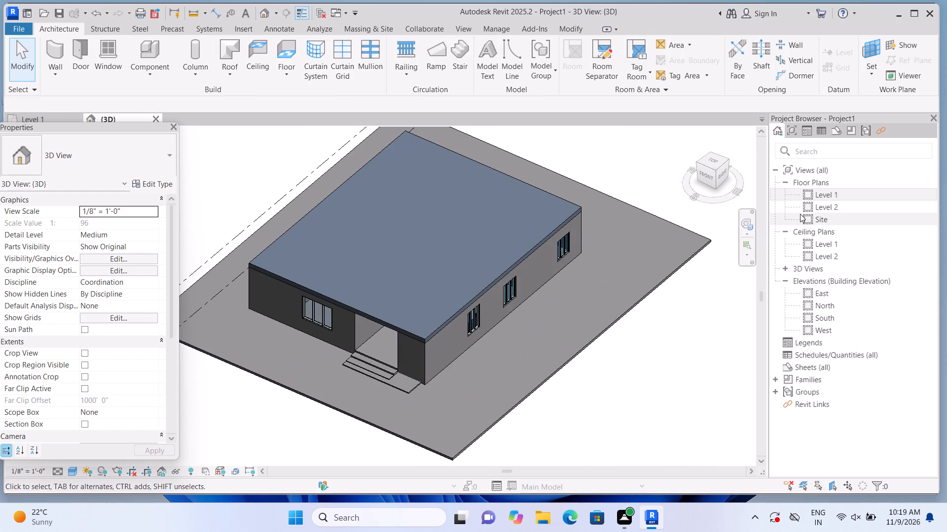
double_click(807, 205)
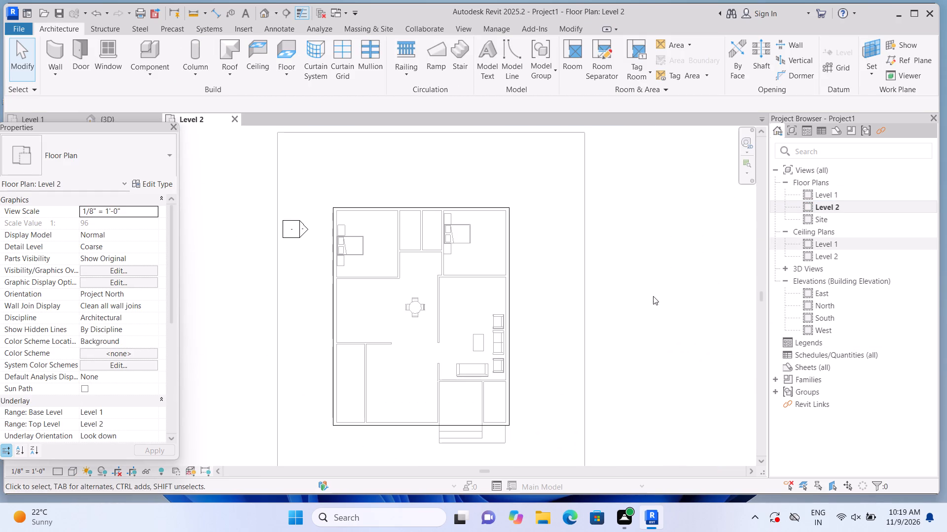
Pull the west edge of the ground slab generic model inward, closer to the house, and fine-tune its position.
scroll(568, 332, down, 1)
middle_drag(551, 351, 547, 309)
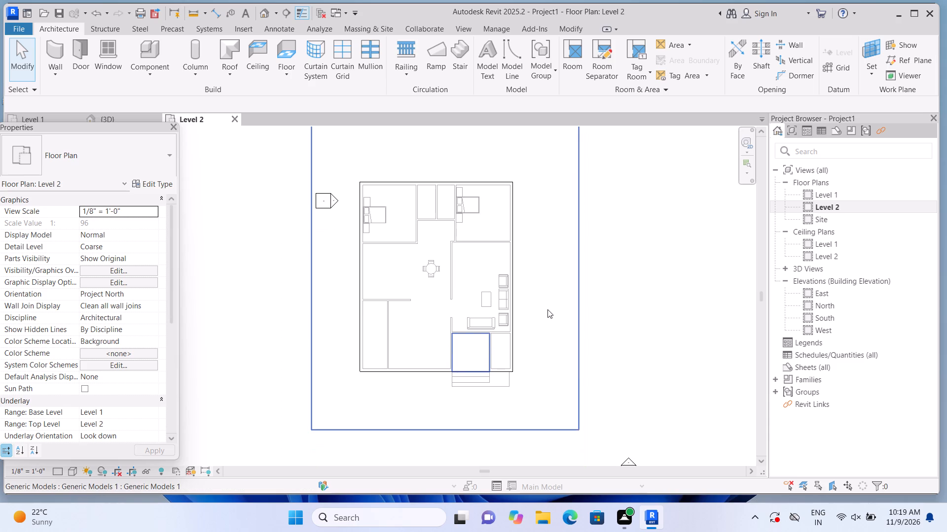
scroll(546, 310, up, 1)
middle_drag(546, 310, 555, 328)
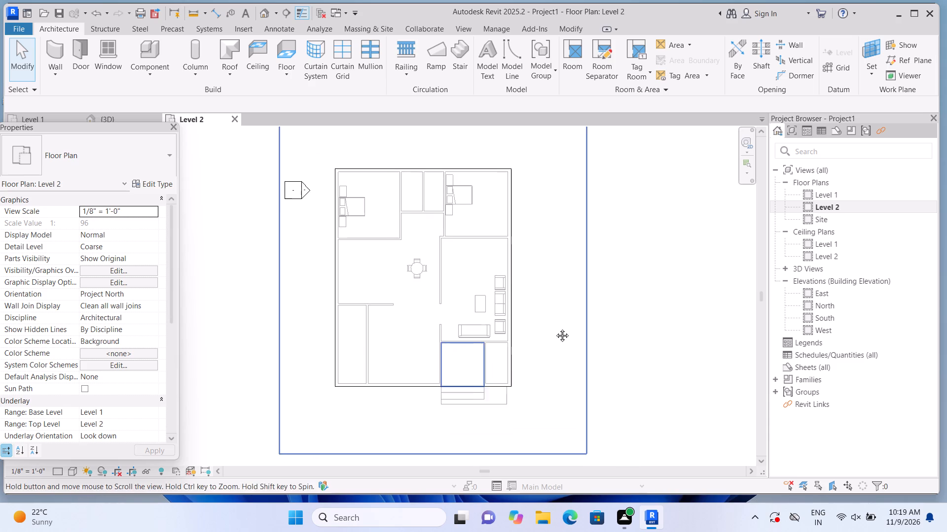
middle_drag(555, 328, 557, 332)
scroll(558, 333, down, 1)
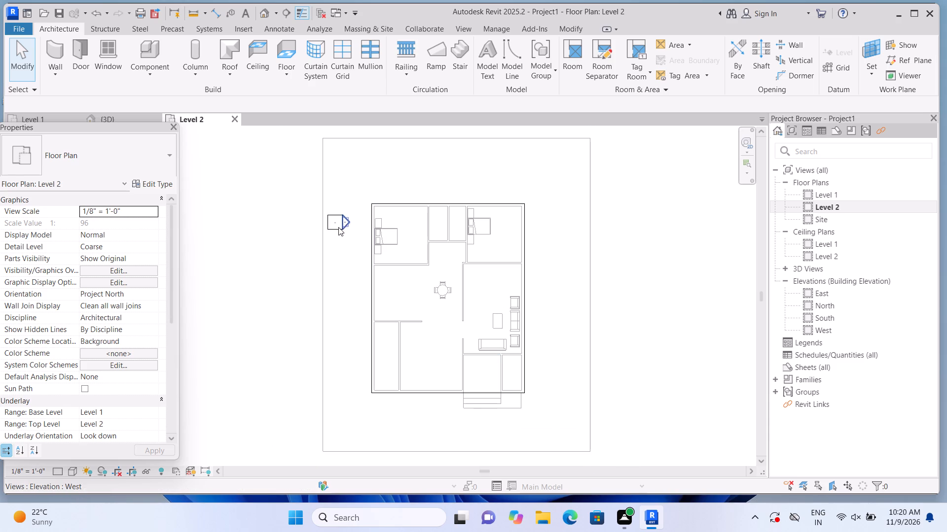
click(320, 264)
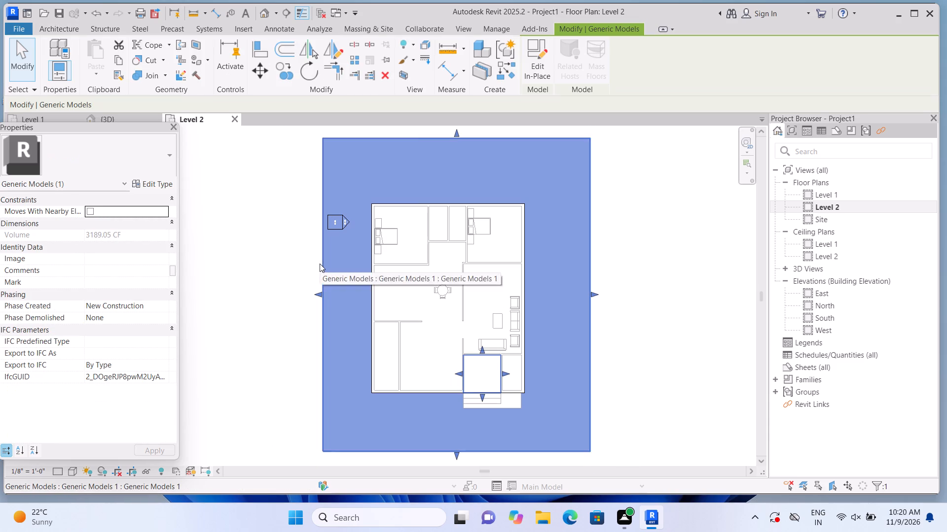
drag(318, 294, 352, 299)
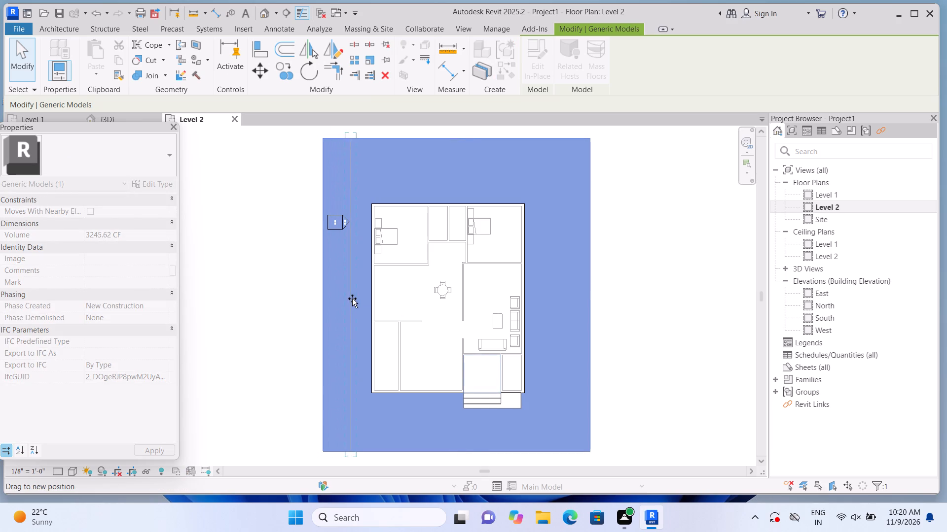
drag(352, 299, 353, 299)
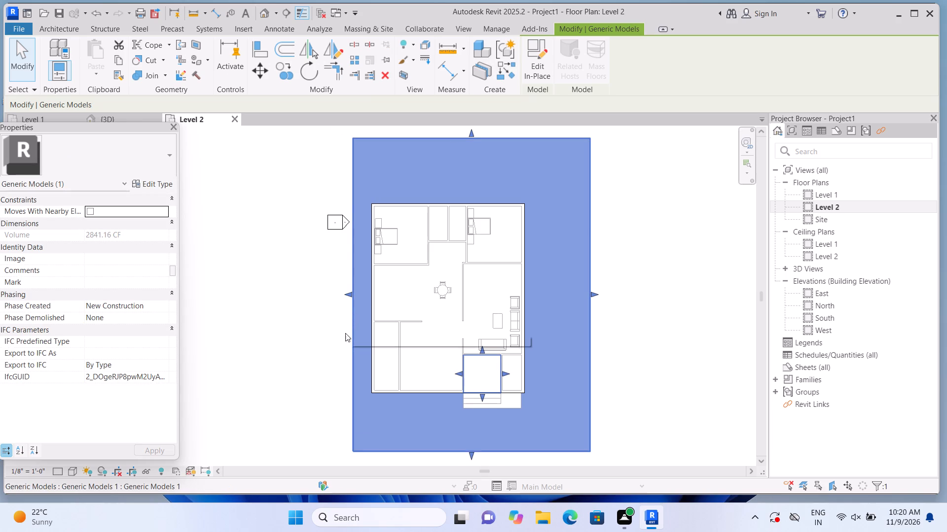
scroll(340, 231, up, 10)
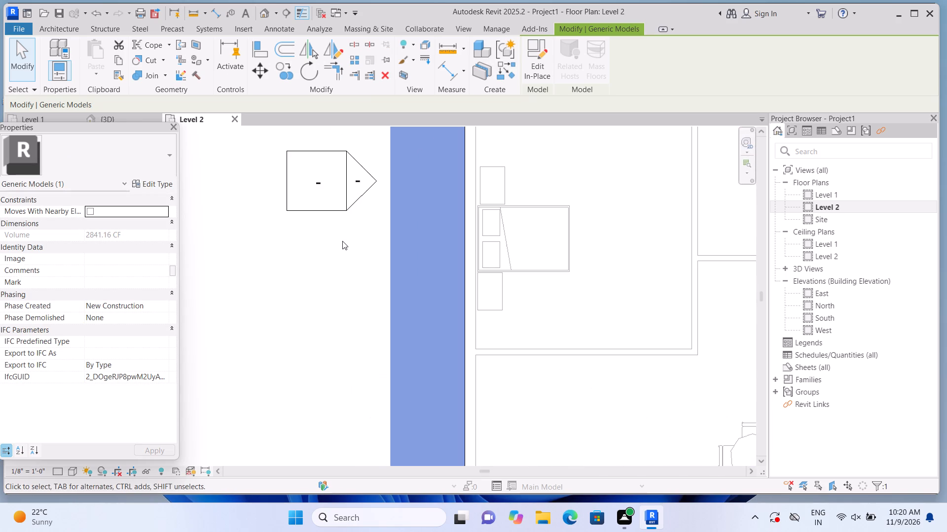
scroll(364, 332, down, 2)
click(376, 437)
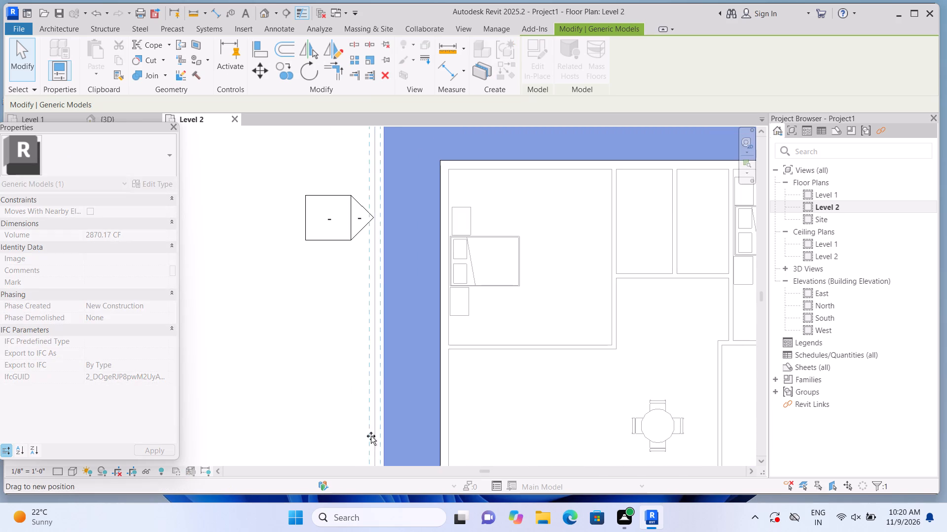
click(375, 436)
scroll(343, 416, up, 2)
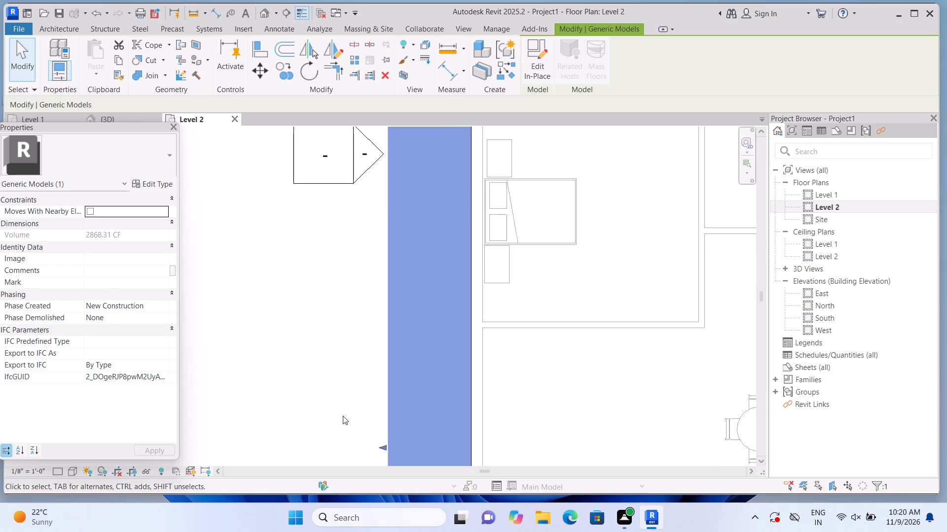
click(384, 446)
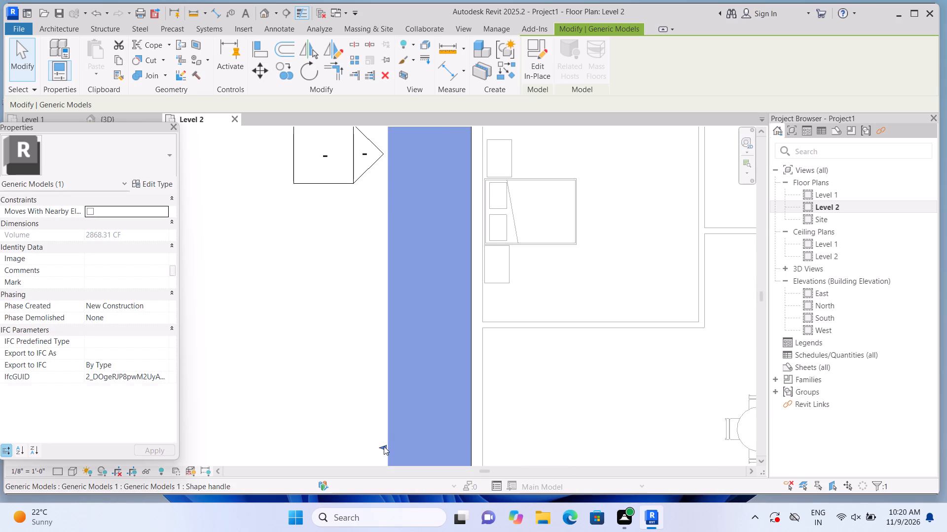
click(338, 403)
Stretch the west edge of the ground slab generic model outward, beyond the West elevation marker.
scroll(338, 403, down, 3)
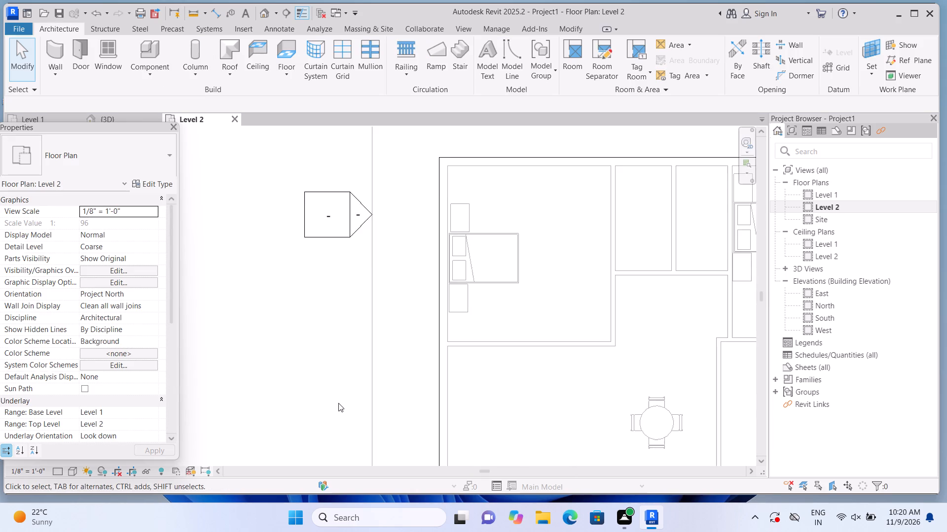
scroll(338, 403, down, 7)
middle_drag(318, 424, 315, 345)
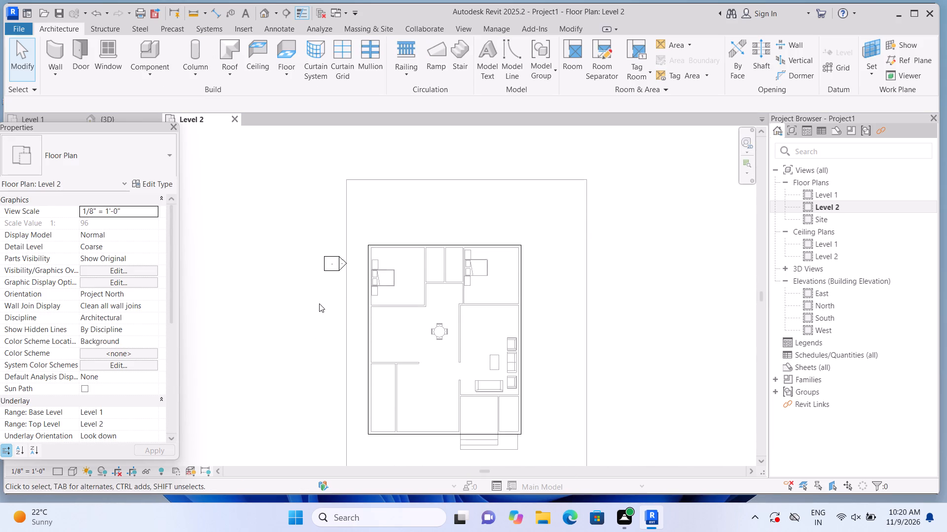
scroll(319, 306, down, 2)
middle_drag(320, 356, 328, 312)
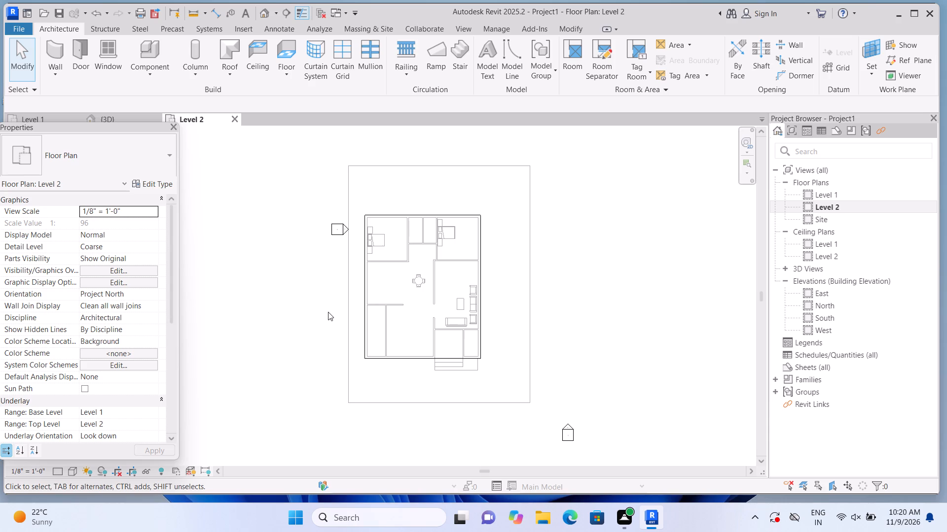
scroll(329, 313, down, 4)
scroll(330, 317, up, 2)
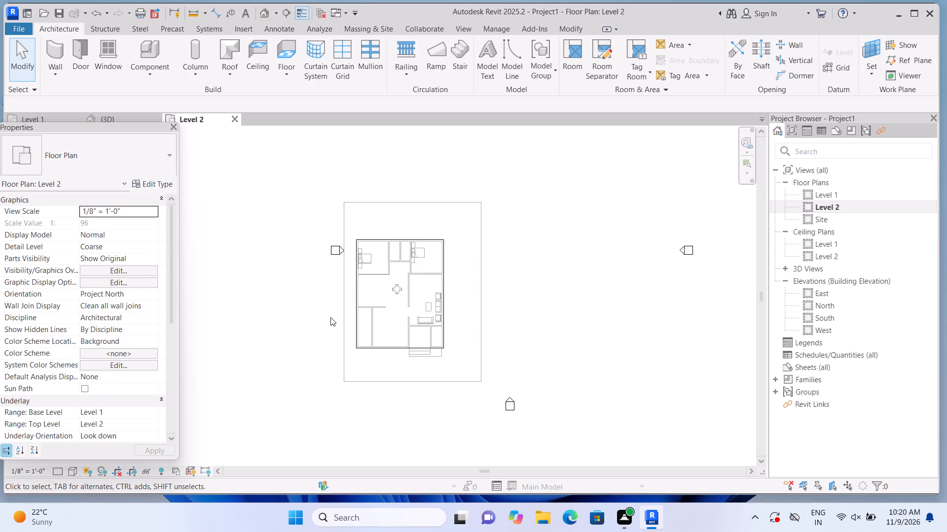
scroll(330, 317, up, 2)
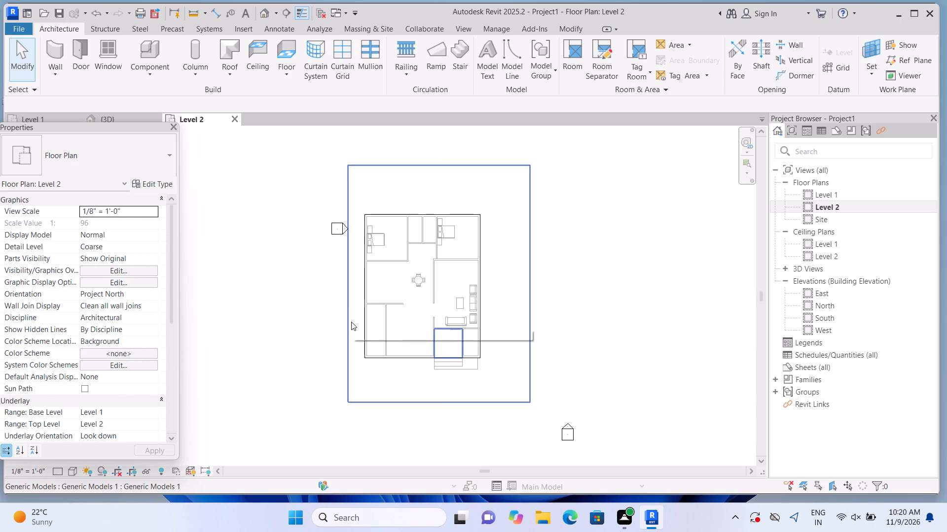
click(351, 324)
drag(341, 282, 320, 286)
click(278, 376)
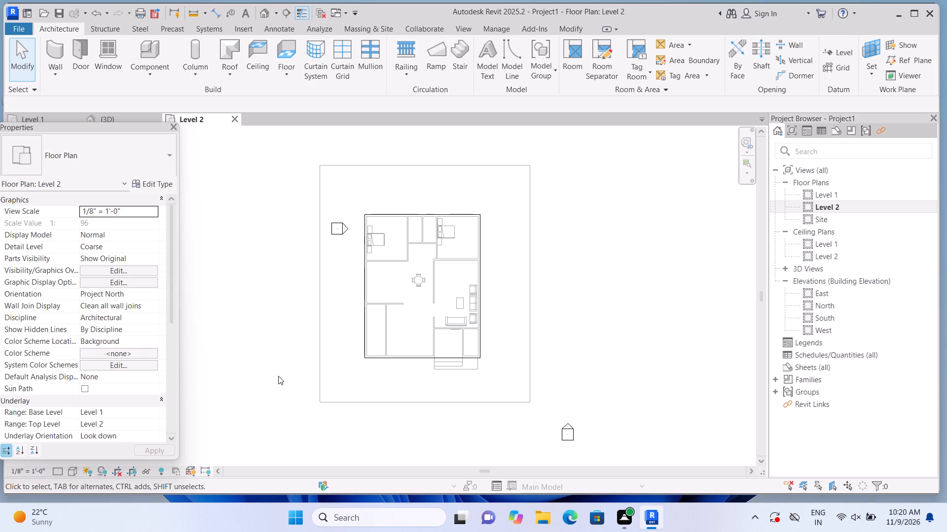
Draw a Basic Wall 9" on Level 2 along the roof's south edge, from the southwest corner to the southeast corner.
scroll(382, 351, up, 1)
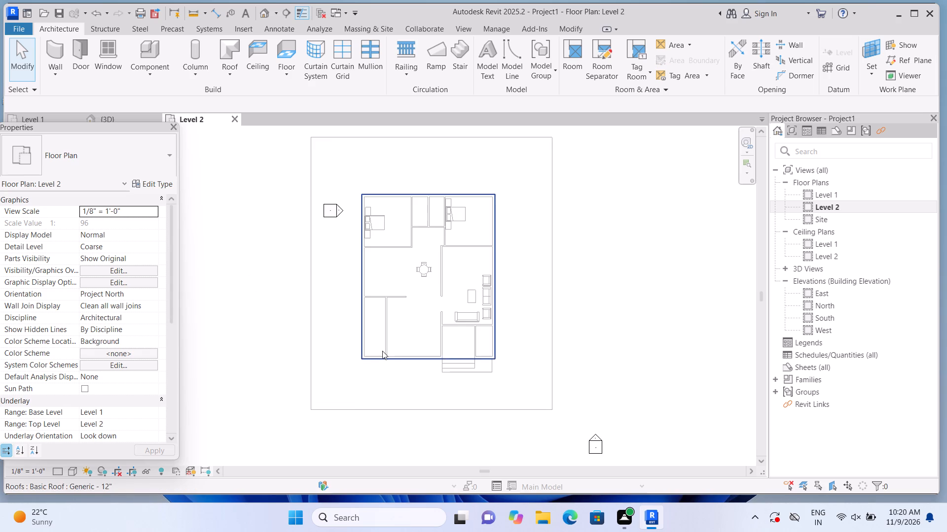
scroll(382, 348, up, 1)
scroll(321, 316, up, 1)
middle_drag(321, 316, 325, 340)
scroll(326, 342, up, 1)
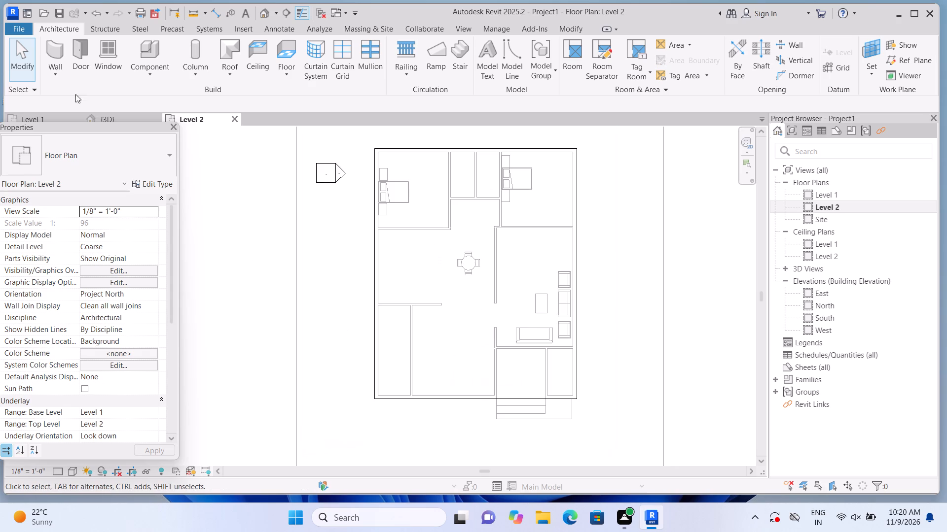
click(54, 53)
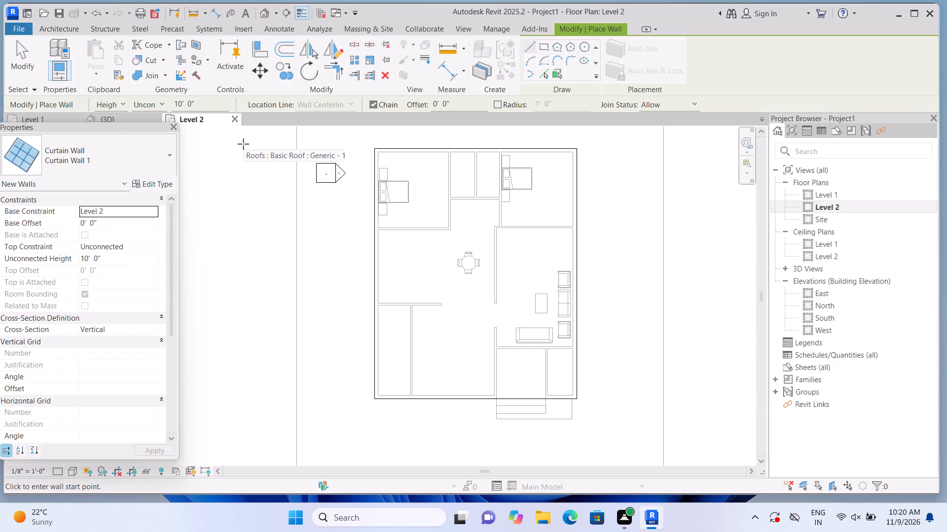
click(156, 157)
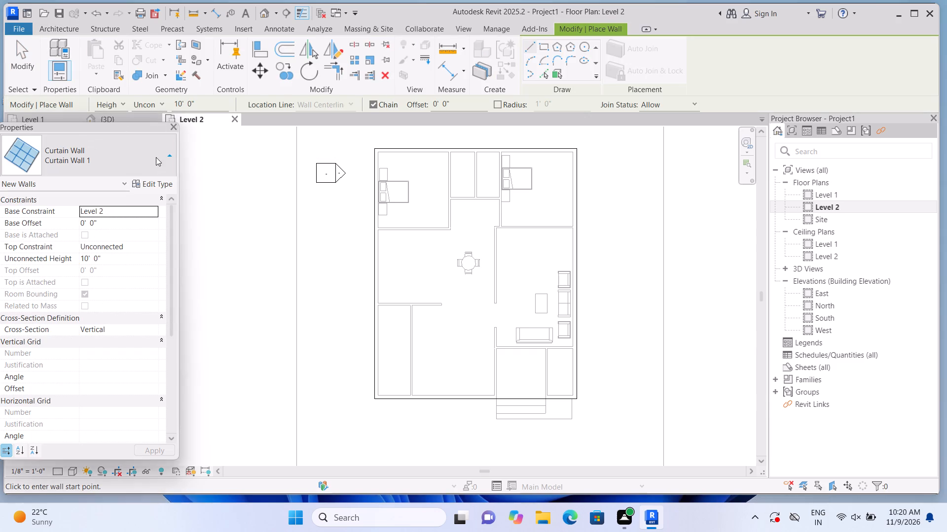
scroll(123, 273, up, 12)
click(113, 246)
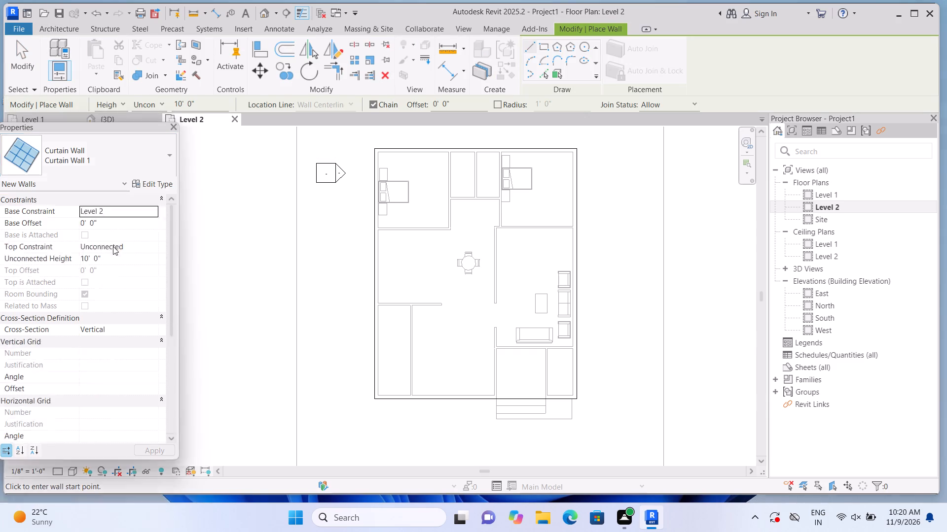
scroll(384, 395, up, 4)
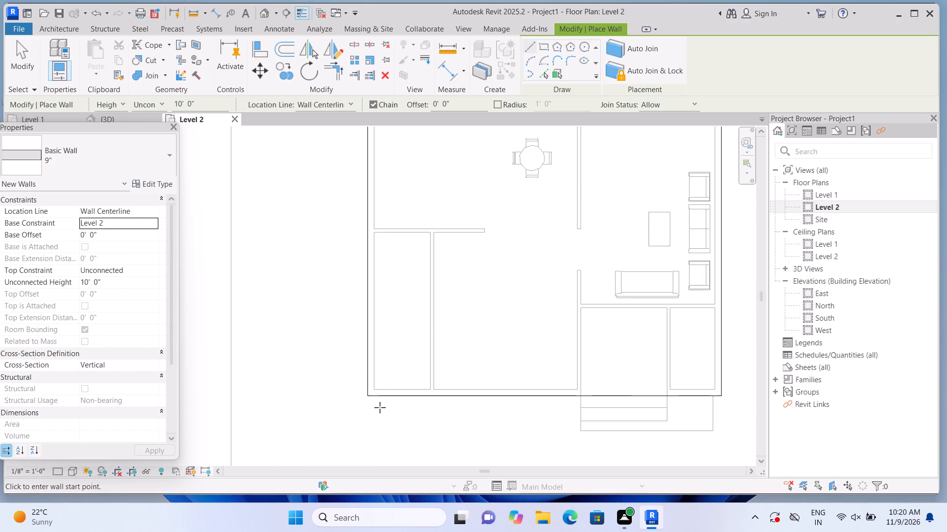
scroll(380, 407, up, 7)
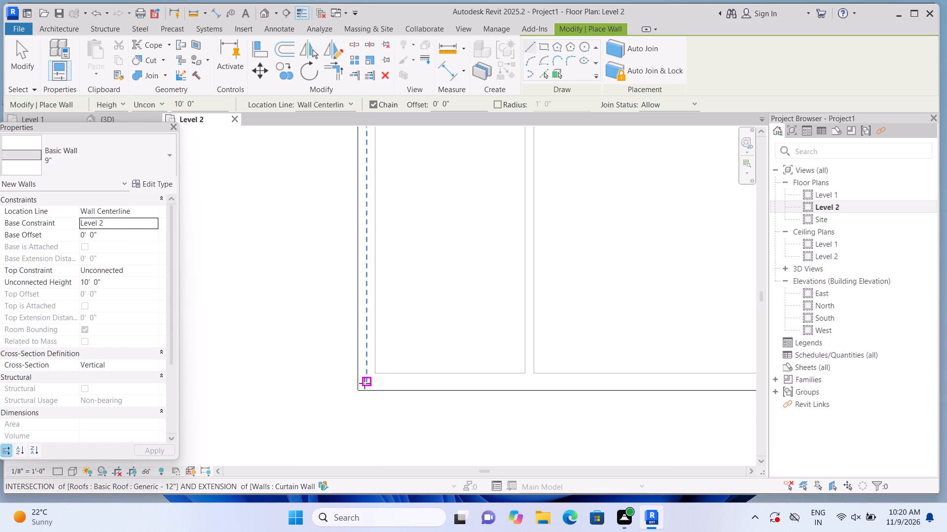
click(364, 383)
scroll(493, 383, up, 1)
middle_drag(493, 383, 295, 378)
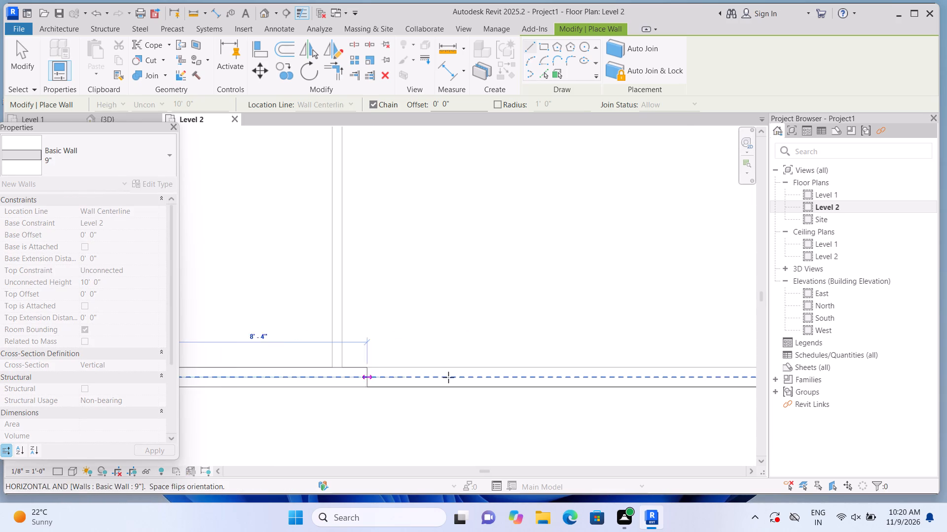
middle_drag(565, 382, 315, 383)
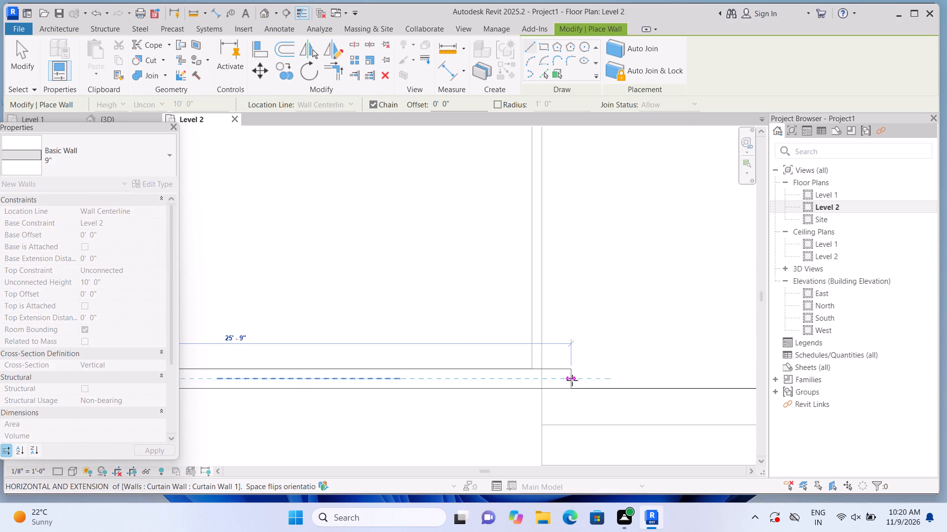
scroll(584, 377, down, 5)
middle_drag(715, 374, 584, 360)
scroll(584, 360, up, 1)
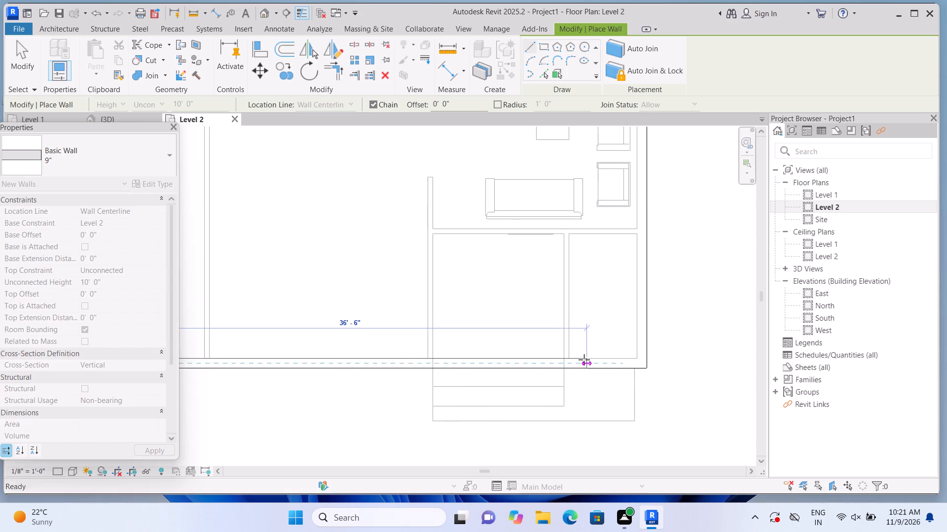
scroll(584, 360, up, 5)
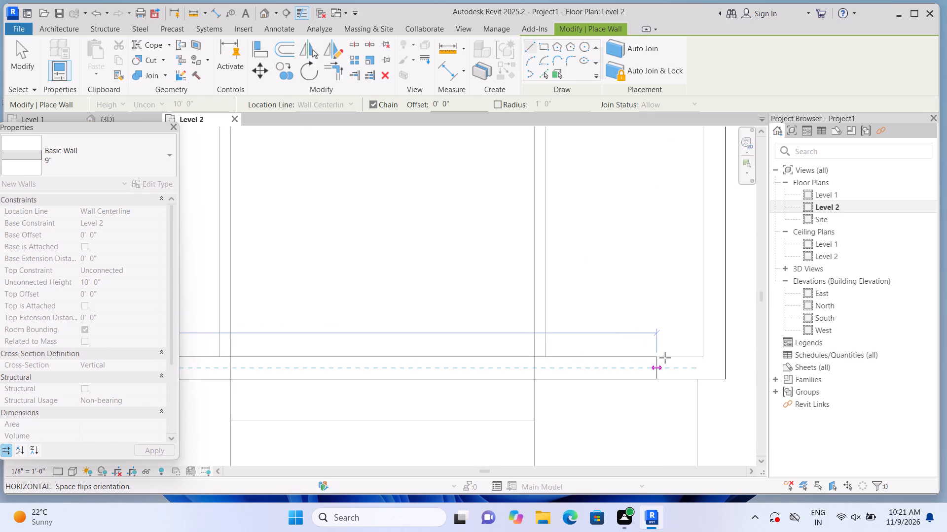
scroll(690, 360, up, 4)
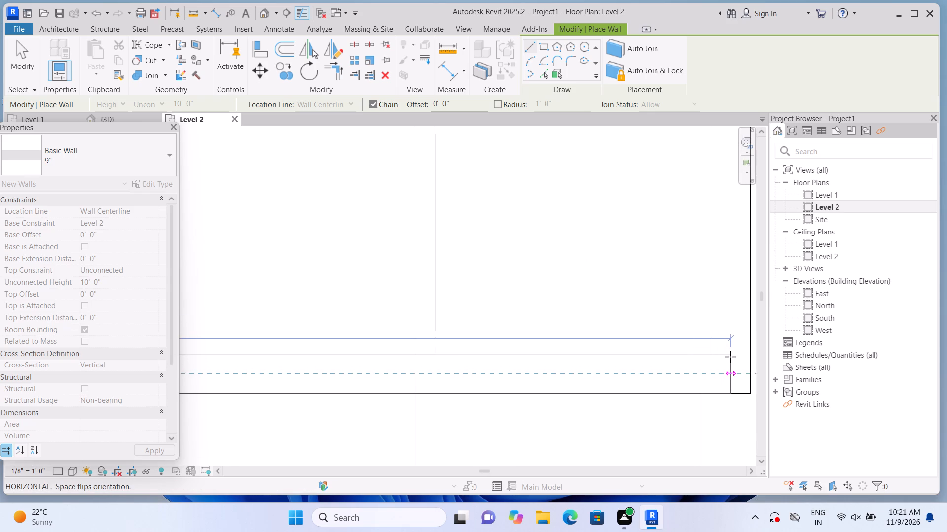
click(730, 357)
Continue the 9" wall chain along the roof's east edge up to the northeast corner.
scroll(725, 272, down, 4)
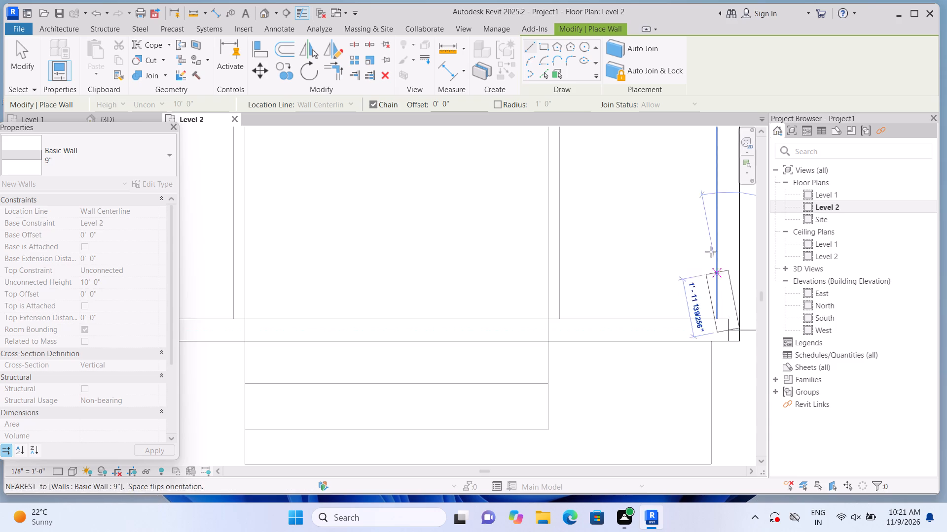
scroll(720, 207, down, 5)
middle_drag(719, 176, 715, 284)
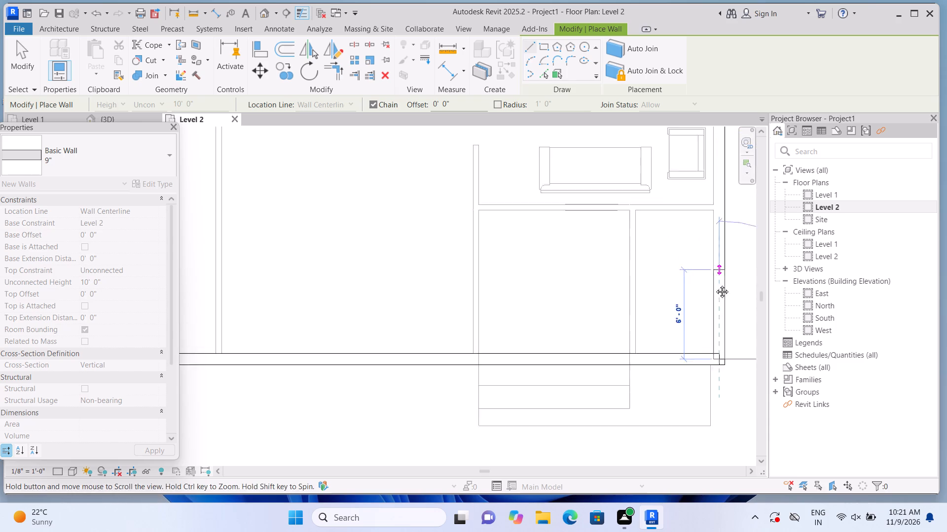
middle_drag(715, 284, 715, 392)
middle_drag(718, 161, 687, 467)
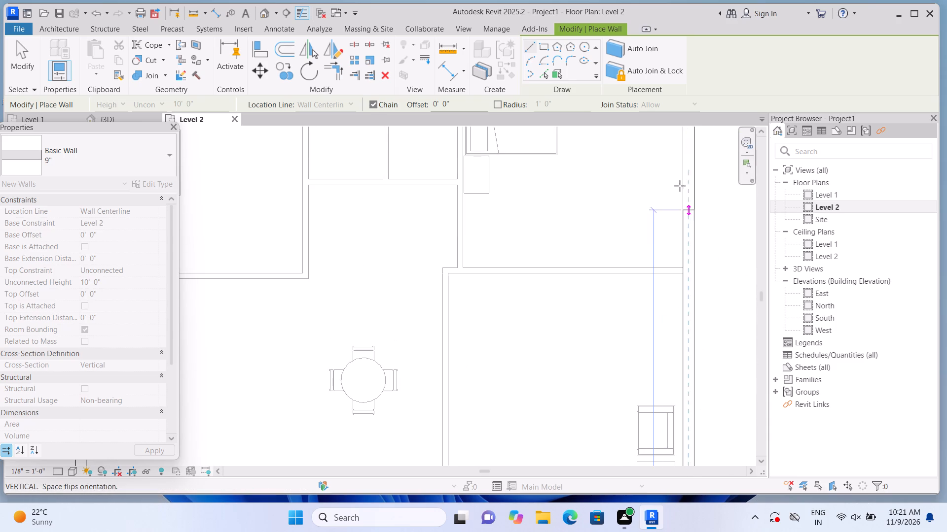
scroll(681, 160, up, 1)
middle_drag(681, 160, 683, 411)
scroll(688, 318, up, 5)
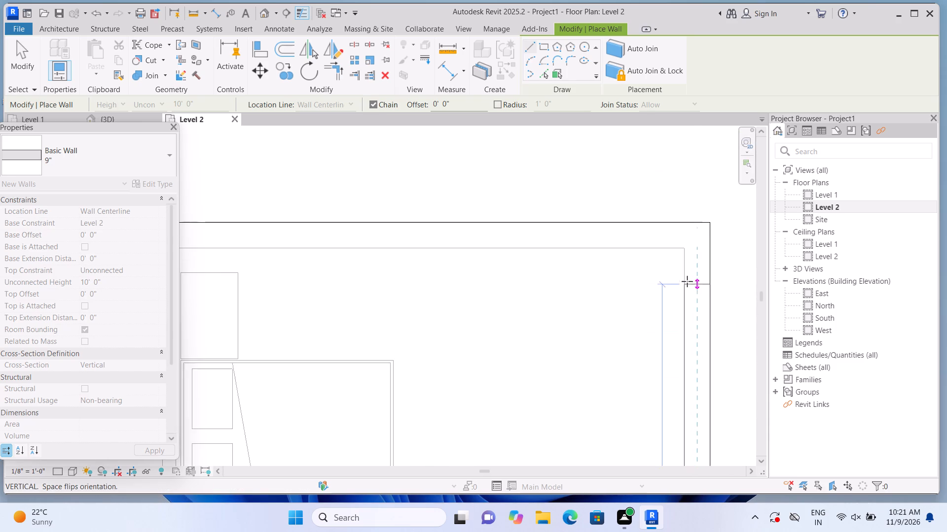
scroll(687, 281, up, 6)
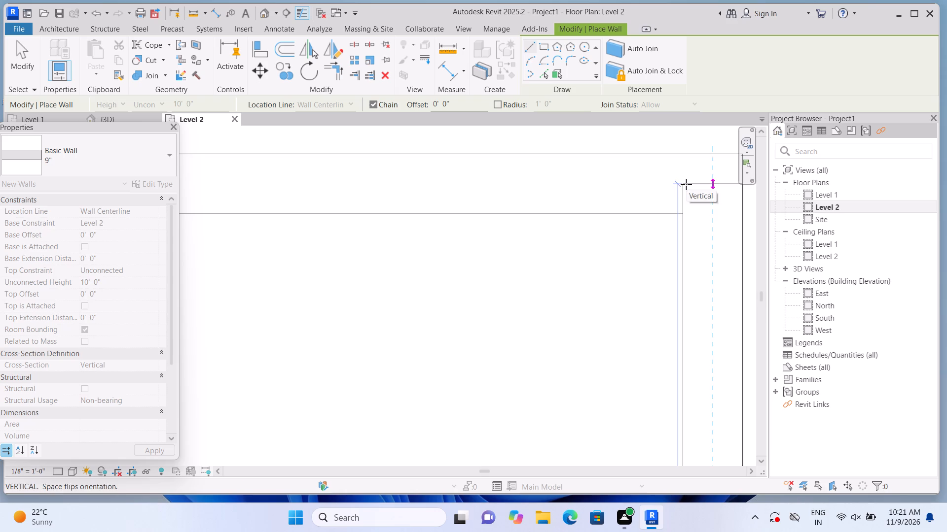
click(686, 184)
Continue the 9" wall chain along the roof's north edge to the northwest corner.
middle_drag(547, 189, 700, 200)
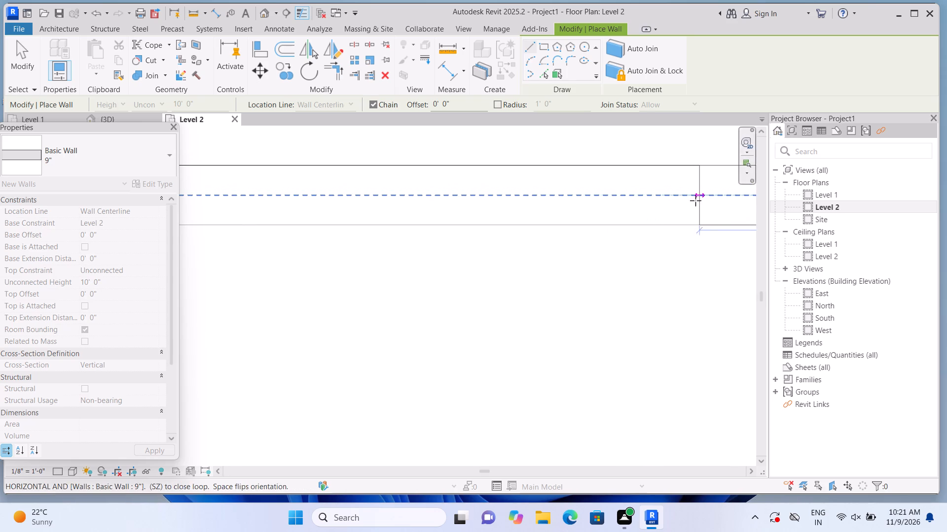
scroll(336, 201, down, 9)
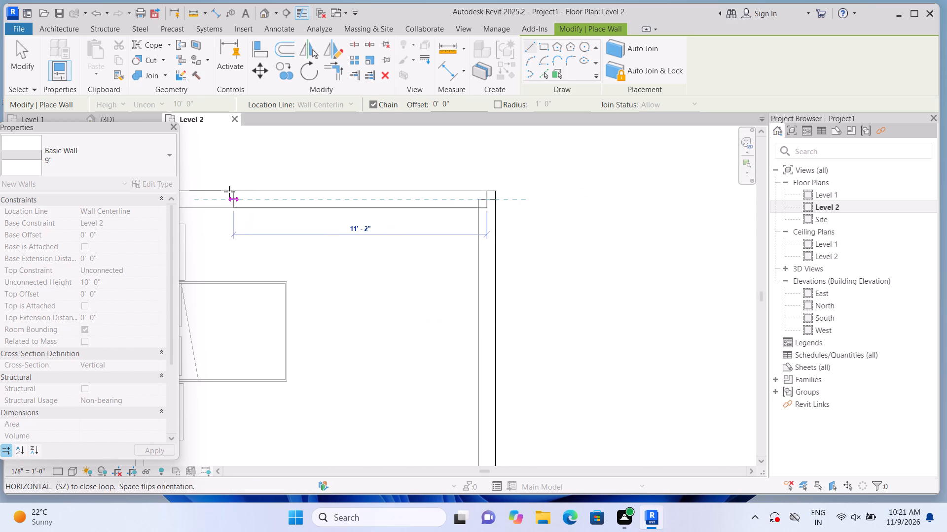
middle_drag(229, 192, 572, 228)
scroll(556, 223, down, 1)
middle_drag(244, 229, 265, 234)
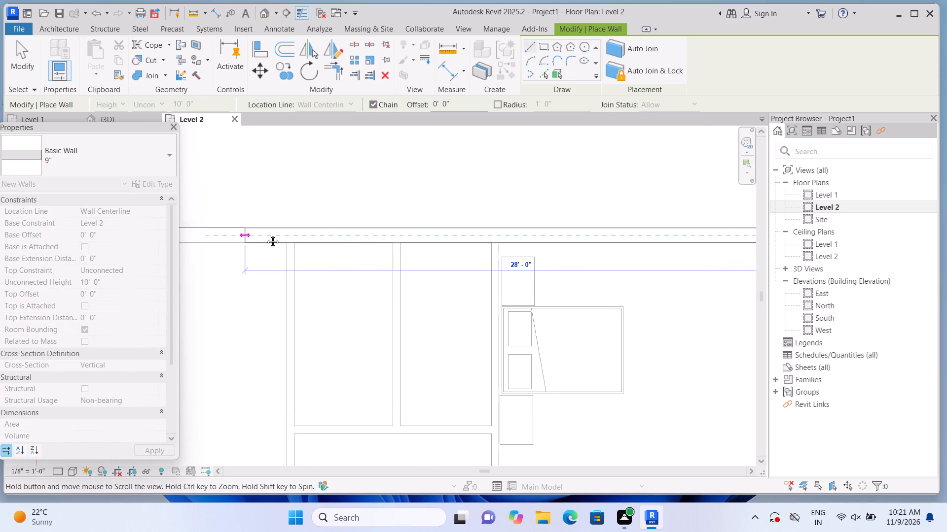
middle_drag(265, 234, 597, 241)
scroll(368, 244, up, 10)
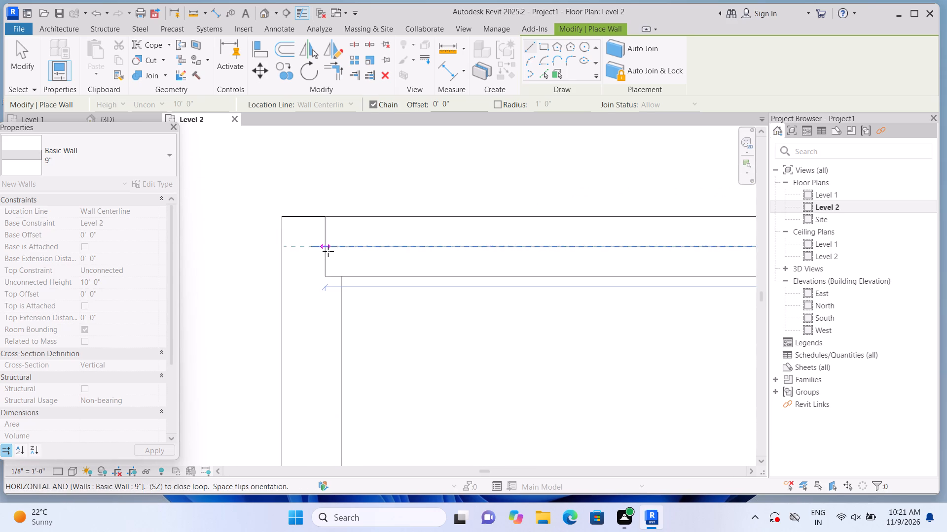
click(315, 254)
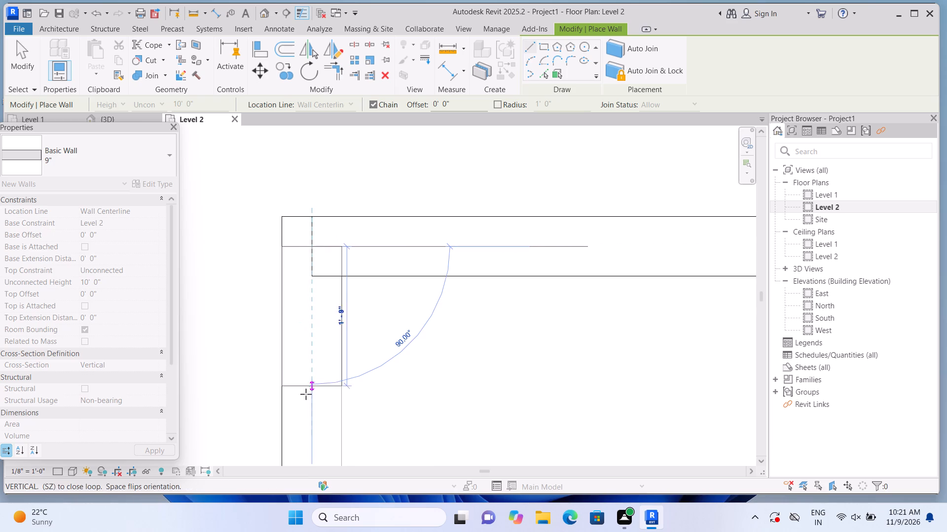
Close the 9" wall loop by running the west wall down to the southwest starting corner, and end the chain.
scroll(306, 409, down, 3)
middle_drag(306, 409, 328, 230)
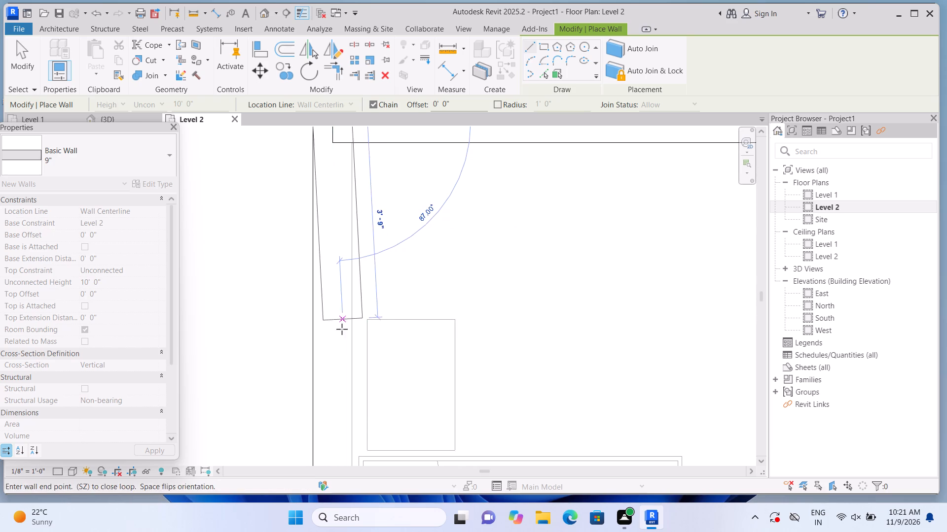
scroll(340, 335, down, 6)
middle_drag(332, 381, 352, 205)
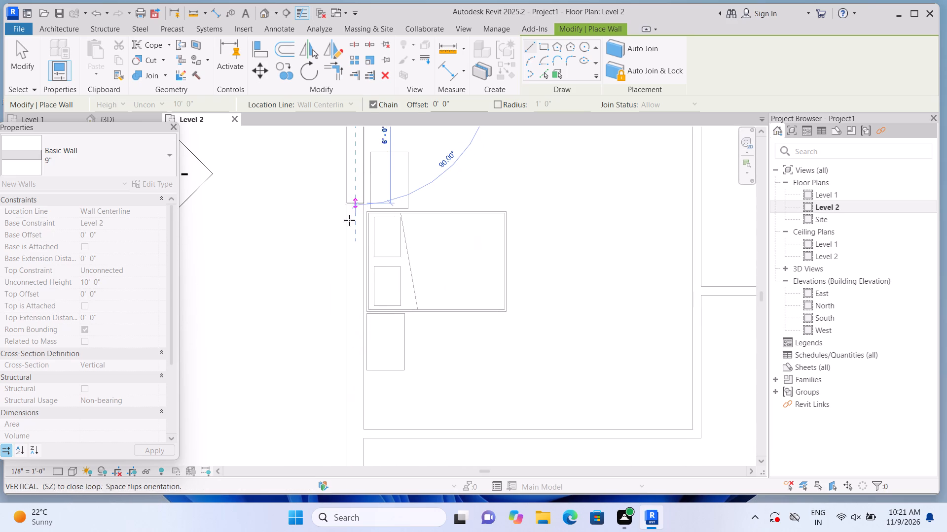
scroll(353, 300, up, 2)
middle_drag(349, 307, 349, 195)
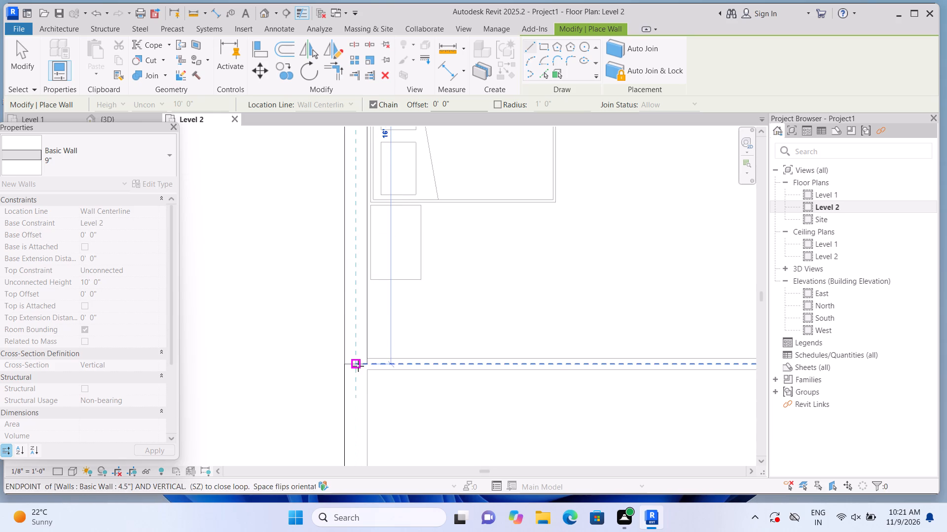
scroll(359, 371, down, 2)
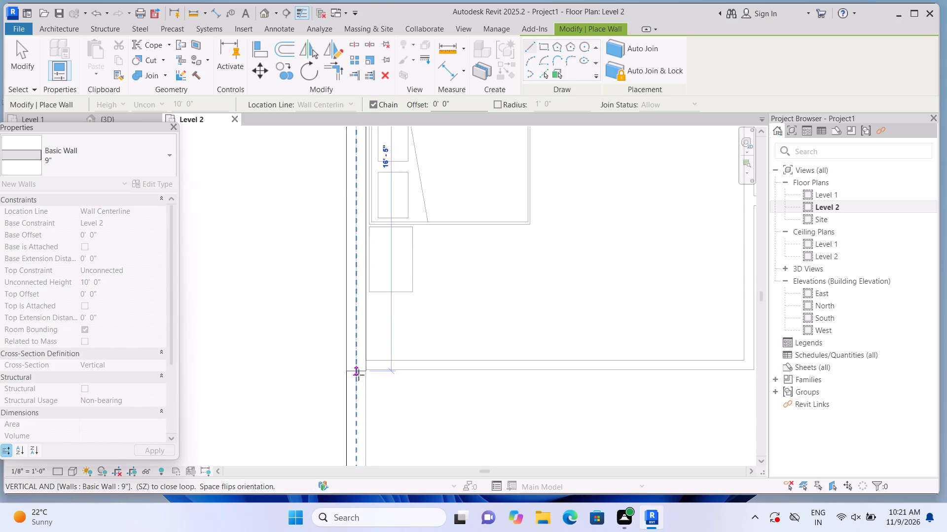
scroll(359, 375, down, 1)
middle_drag(354, 422, 344, 209)
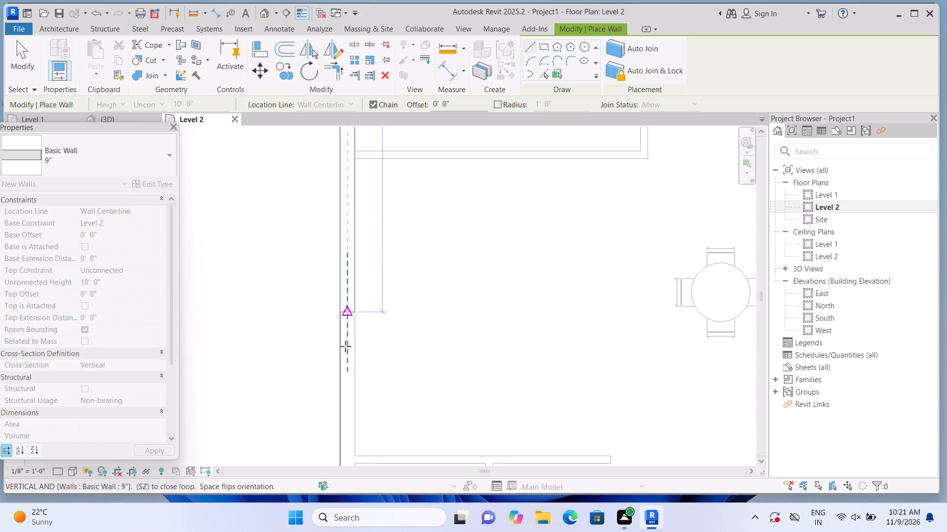
middle_drag(346, 368, 327, 199)
middle_drag(322, 364, 320, 254)
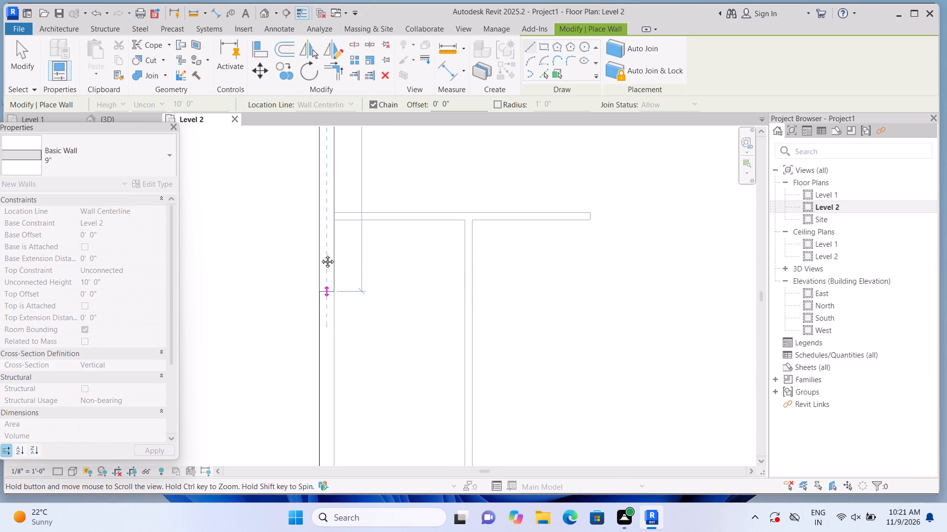
middle_drag(320, 254, 320, 183)
scroll(325, 373, down, 4)
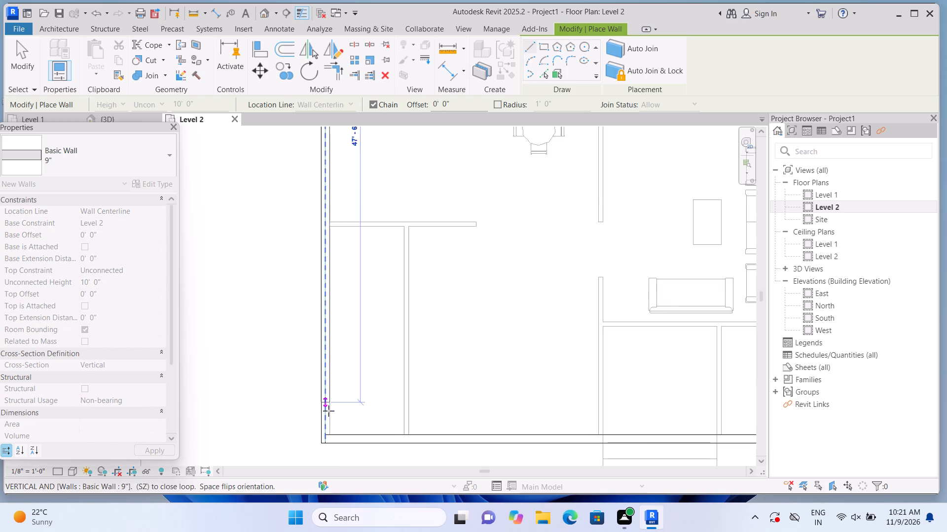
scroll(327, 422, up, 4)
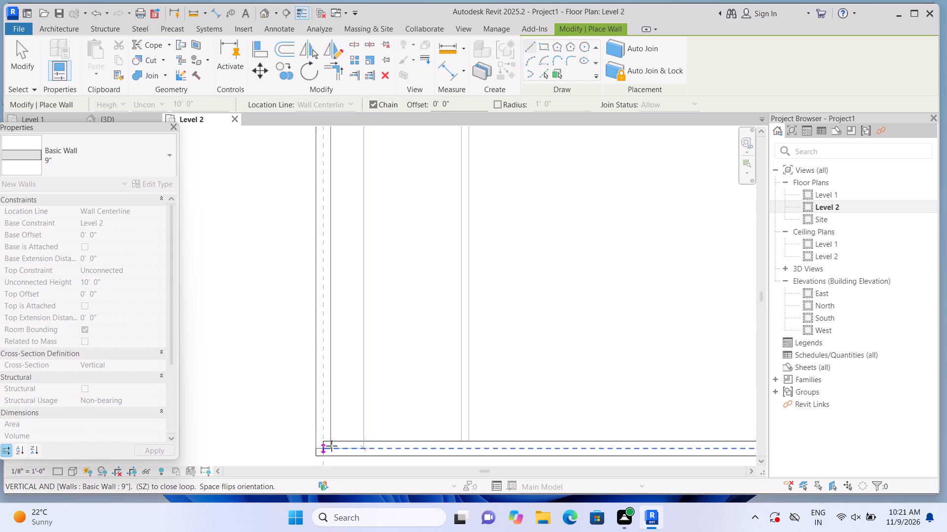
scroll(331, 446, up, 5)
click(324, 445)
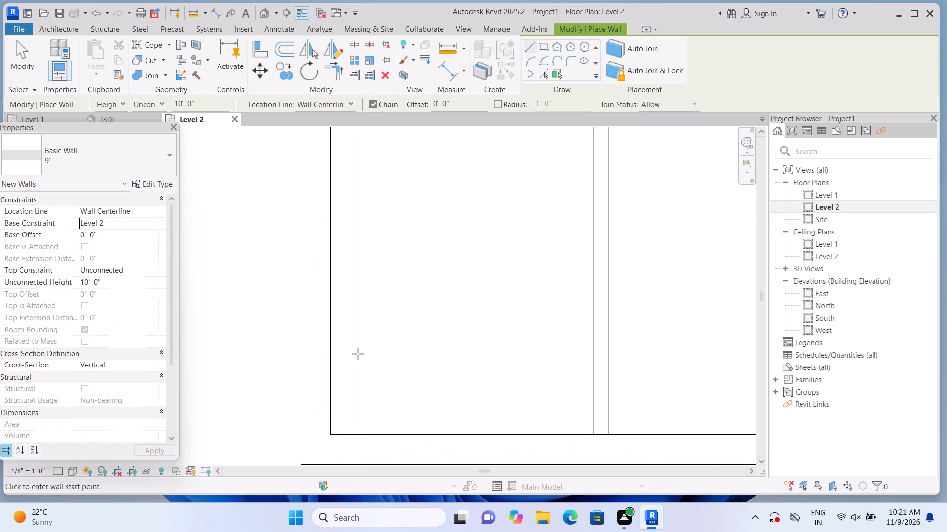
key(Escape)
Begin placing interior walls on Level 2 with the Basic Wall 4.5" type.
scroll(358, 354, down, 16)
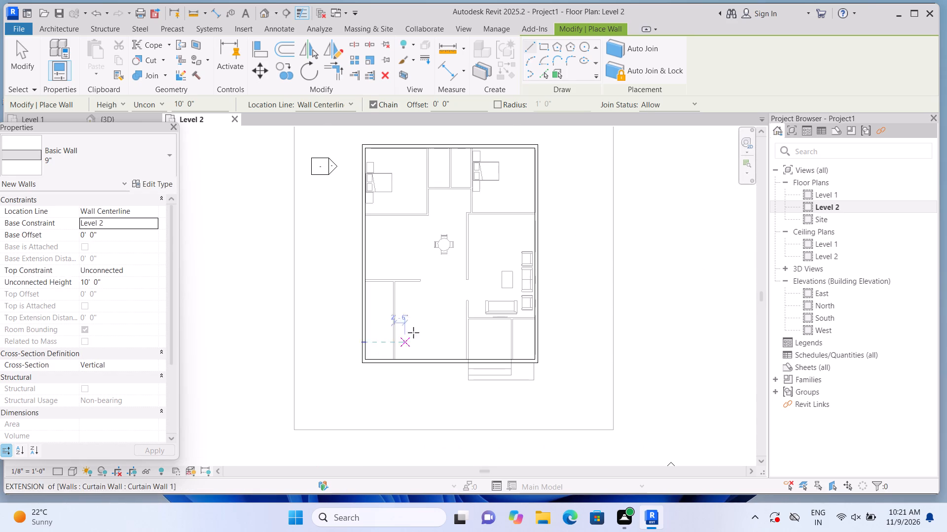
middle_drag(432, 321, 390, 351)
scroll(390, 351, up, 1)
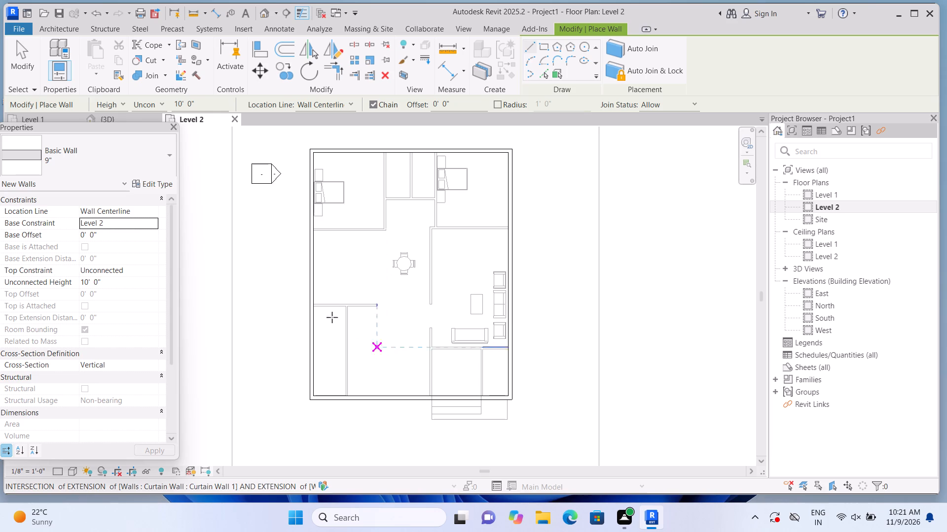
click(167, 155)
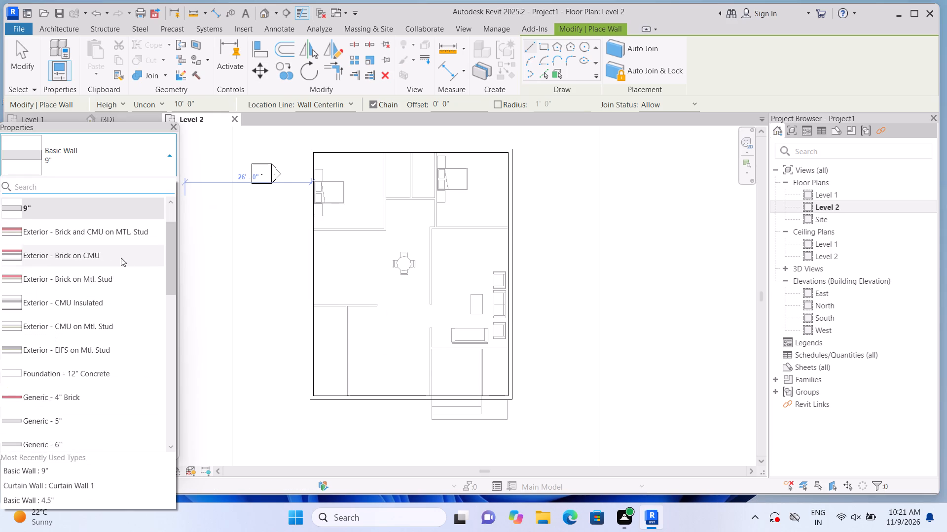
scroll(121, 255, up, 3)
click(131, 221)
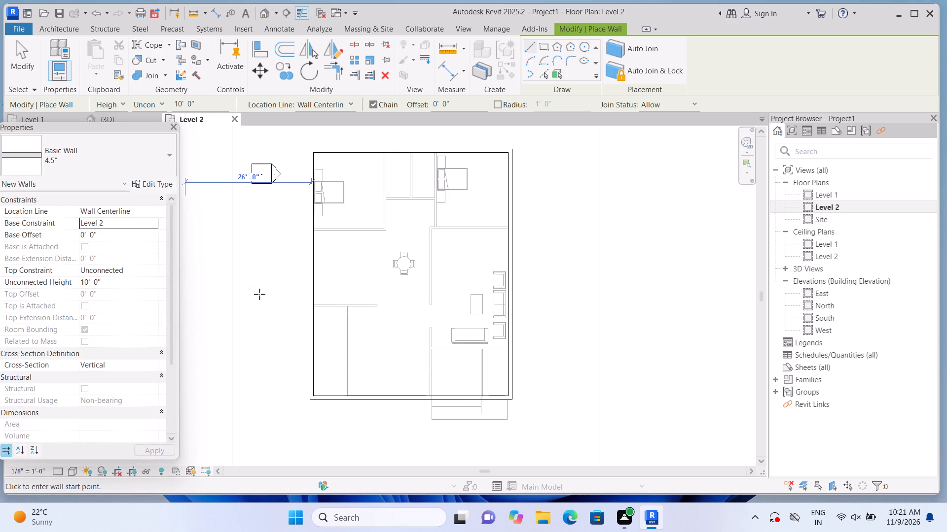
key(Escape)
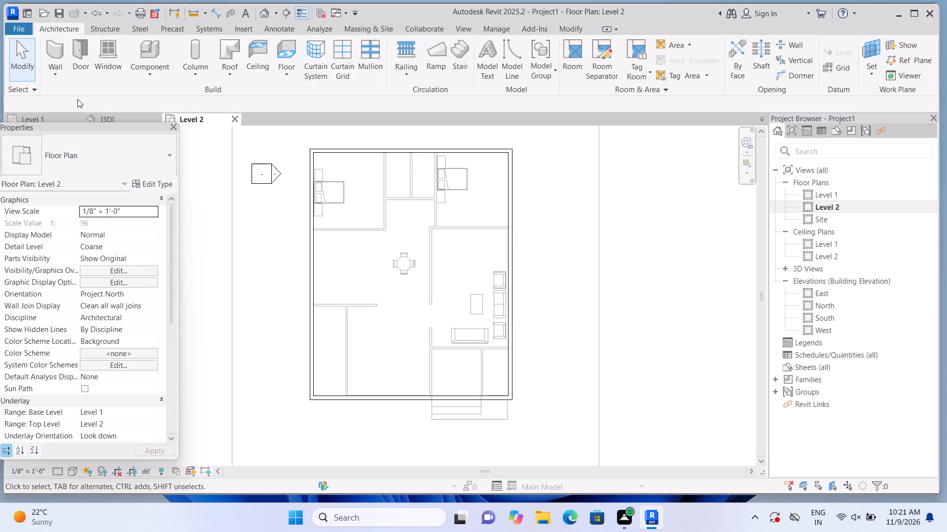
click(57, 51)
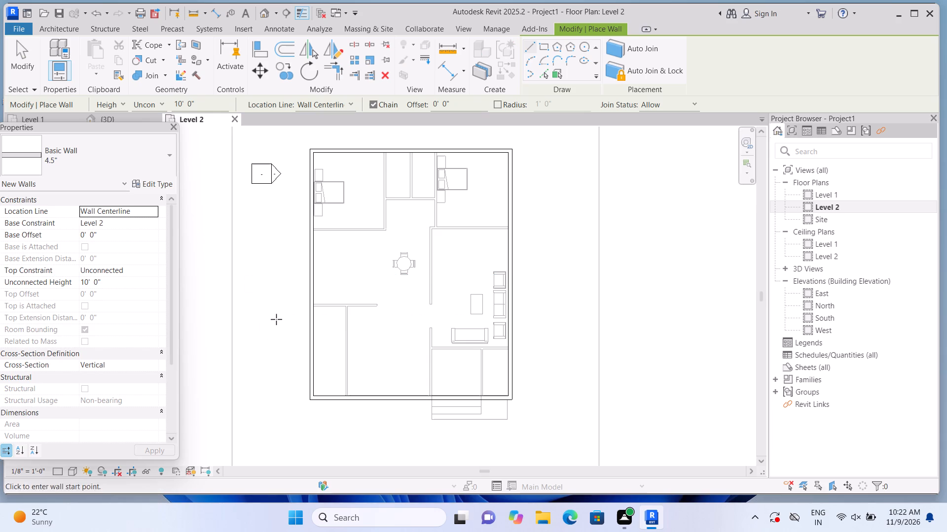
scroll(321, 399, up, 3)
scroll(348, 374, down, 2)
scroll(361, 315, down, 1)
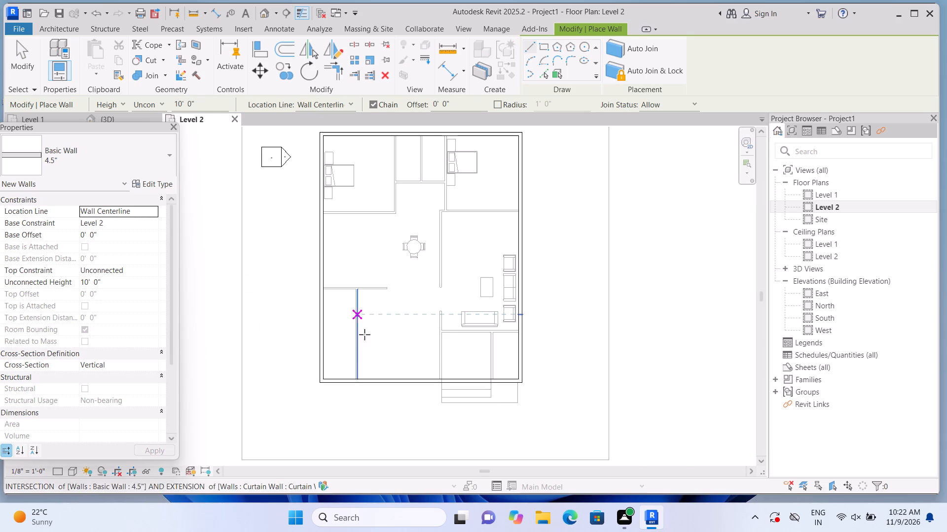
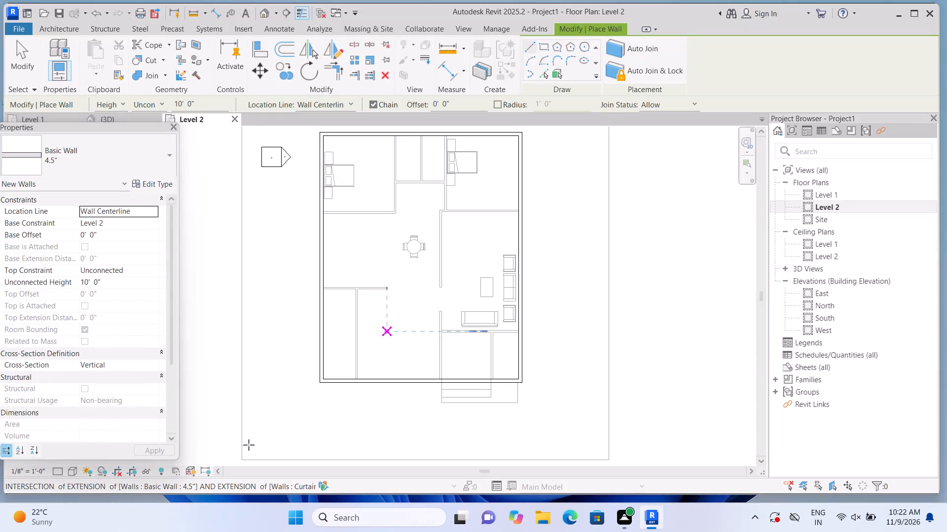
Draw a 4.5" wall about 14'-0" north from the south perimeter wall, and turn it west to the west perimeter wall, enclosing the southwest room.
scroll(401, 332, up, 1)
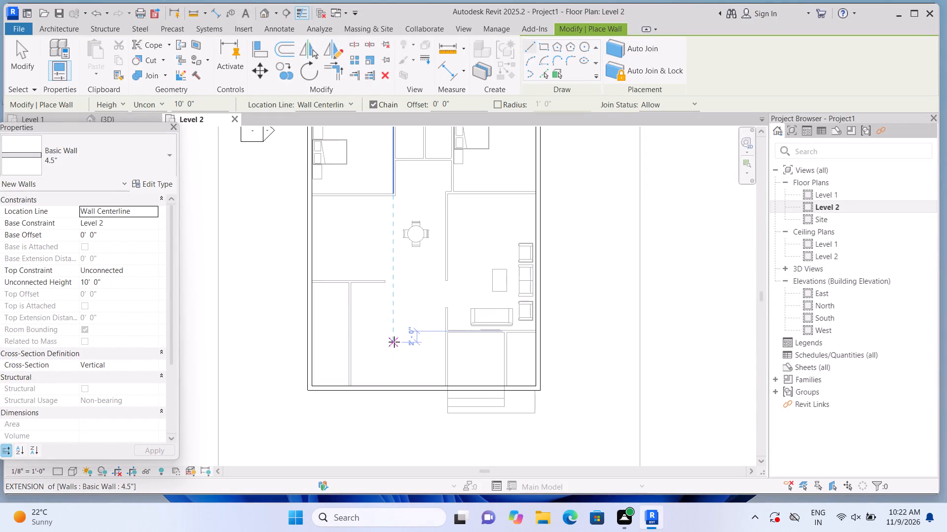
scroll(394, 344, down, 2)
scroll(354, 385, up, 2)
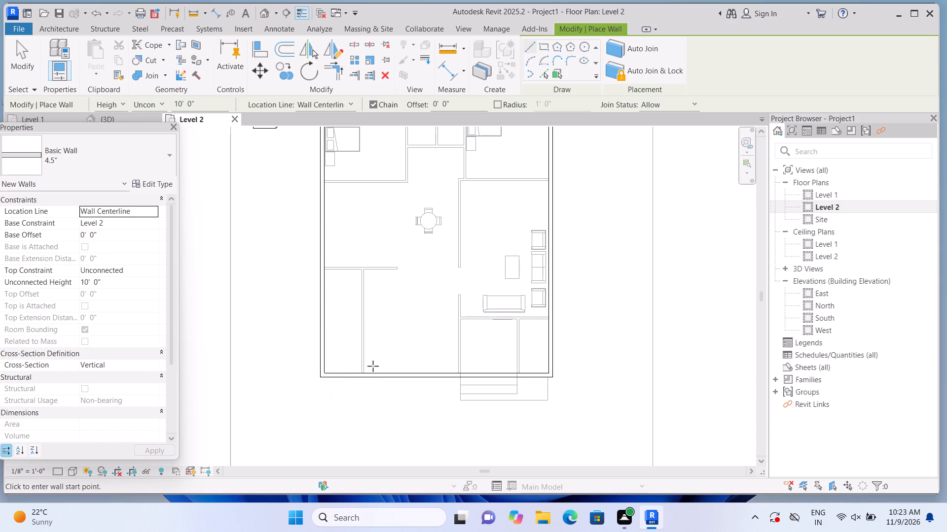
scroll(350, 371, up, 6)
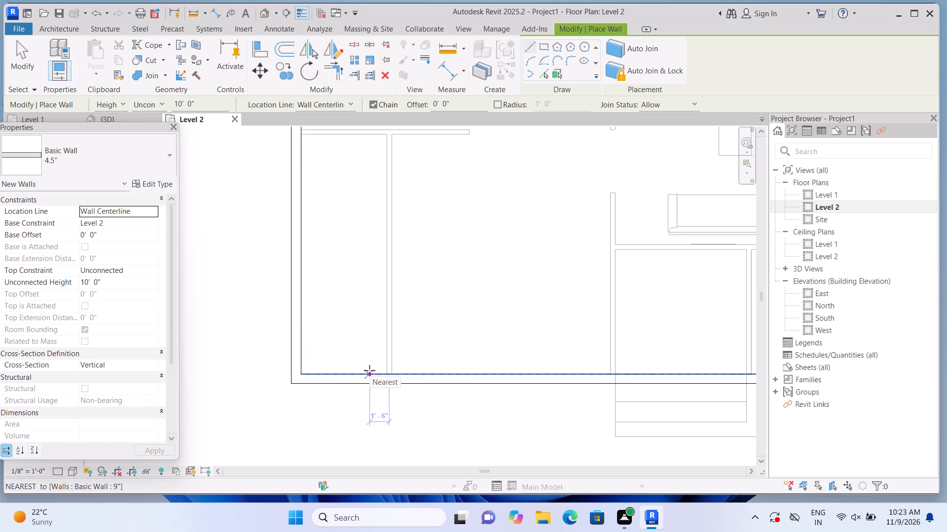
scroll(369, 370, down, 1)
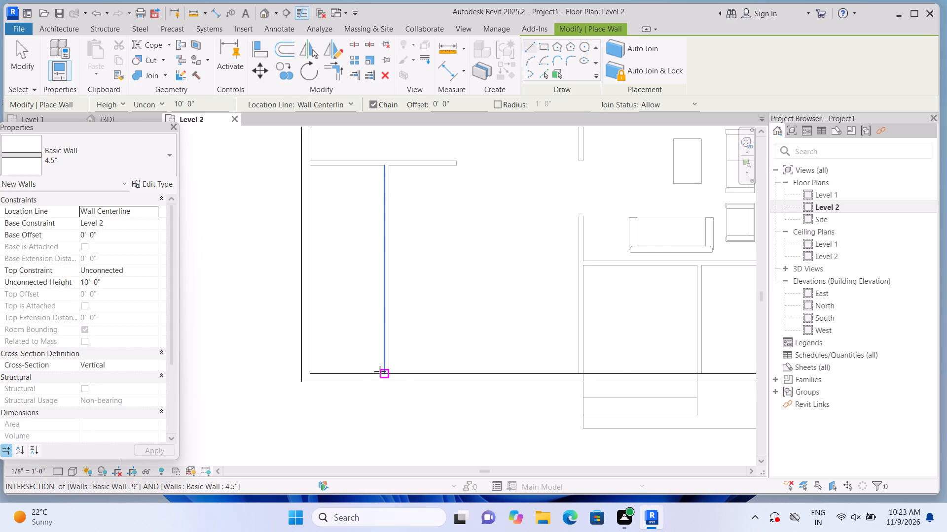
scroll(380, 371, down, 2)
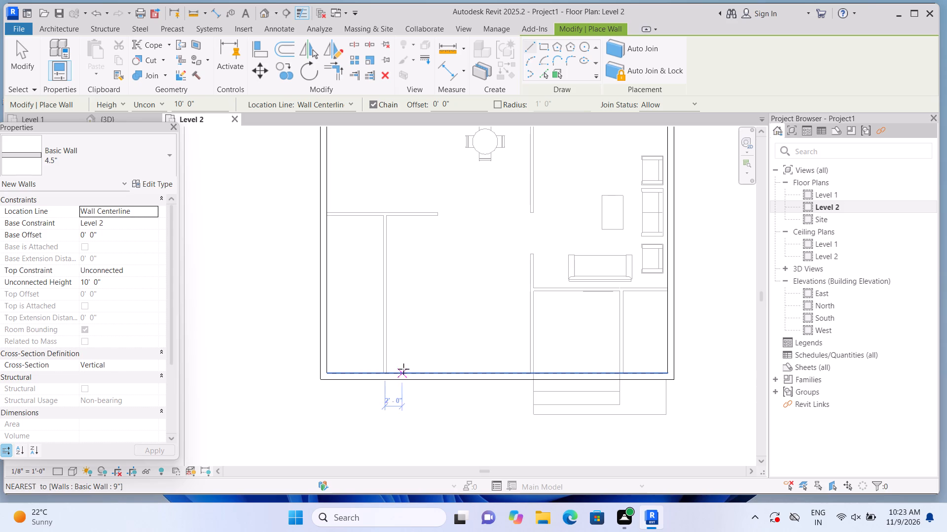
click(409, 369)
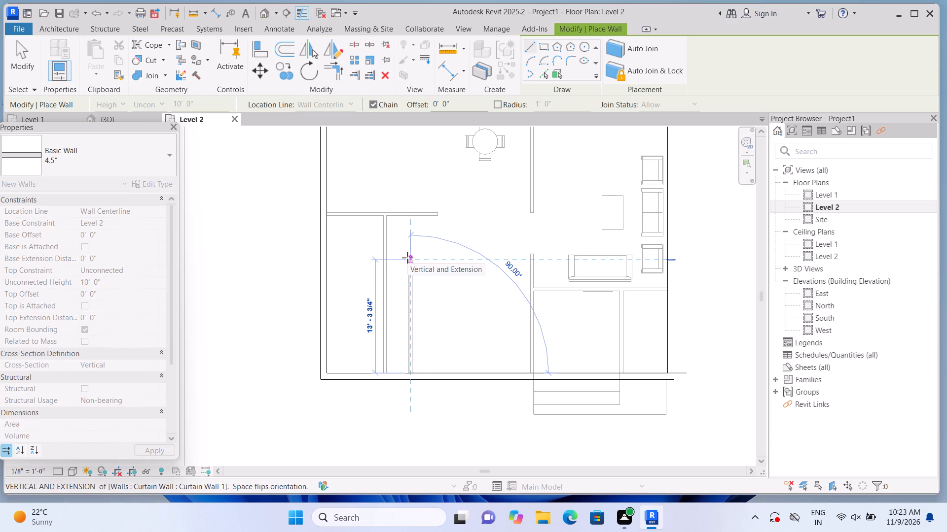
scroll(407, 256, down, 6)
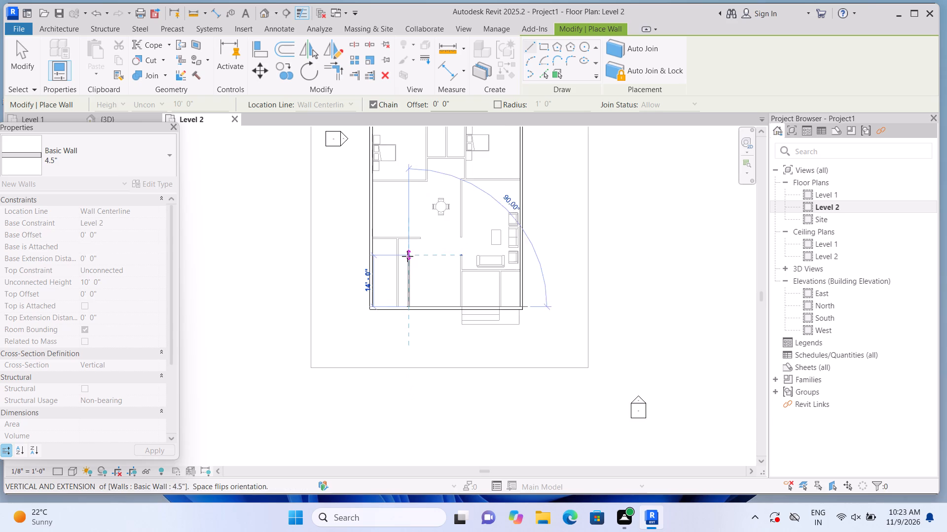
scroll(407, 256, down, 3)
scroll(407, 256, up, 10)
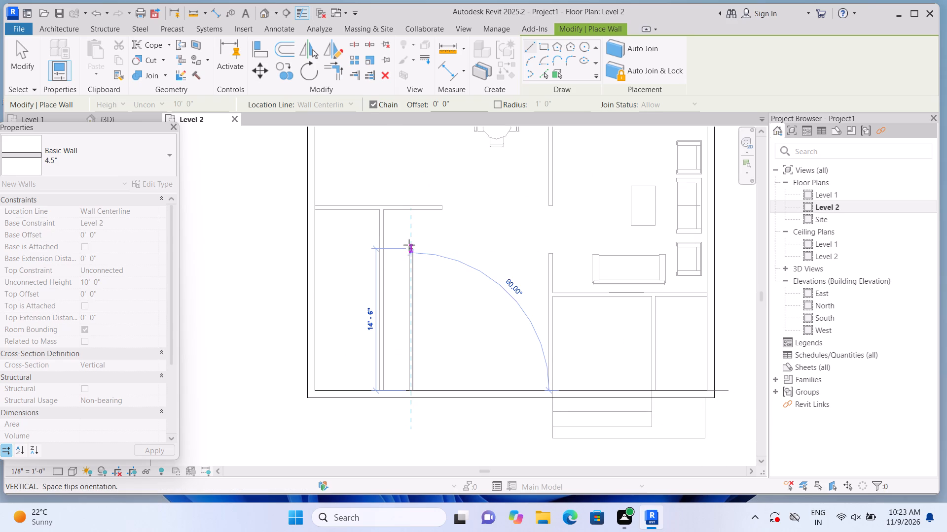
click(409, 248)
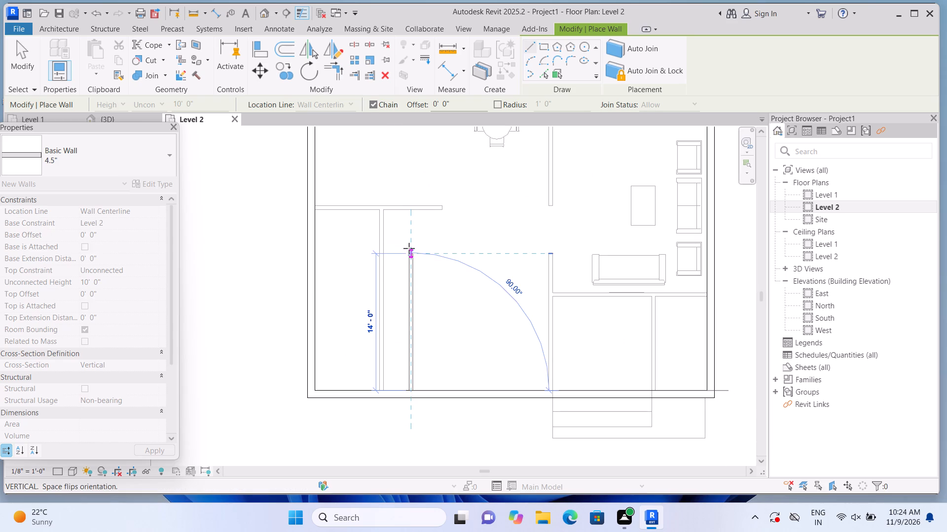
click(316, 257)
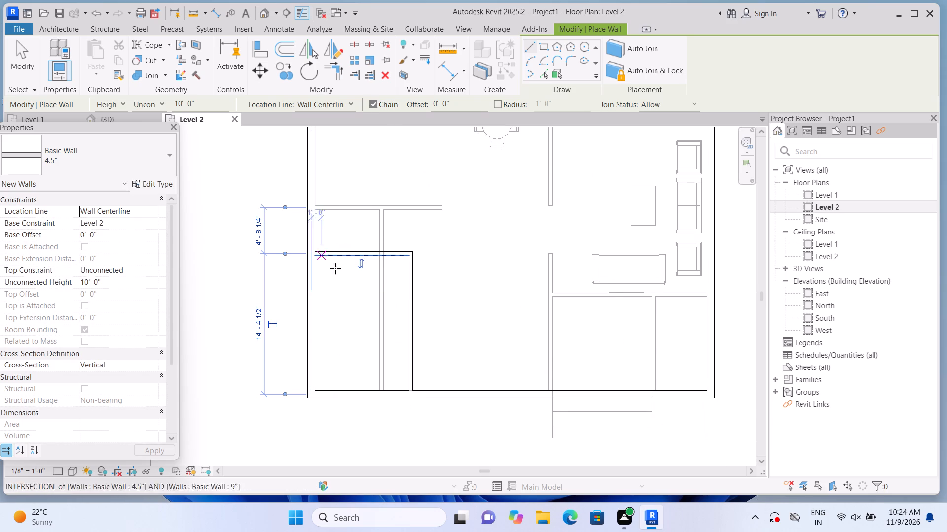
Divide the southwest room with an east-west 4.5" wall about 6'-4" north of the south perimeter wall, and end the chain.
click(318, 332)
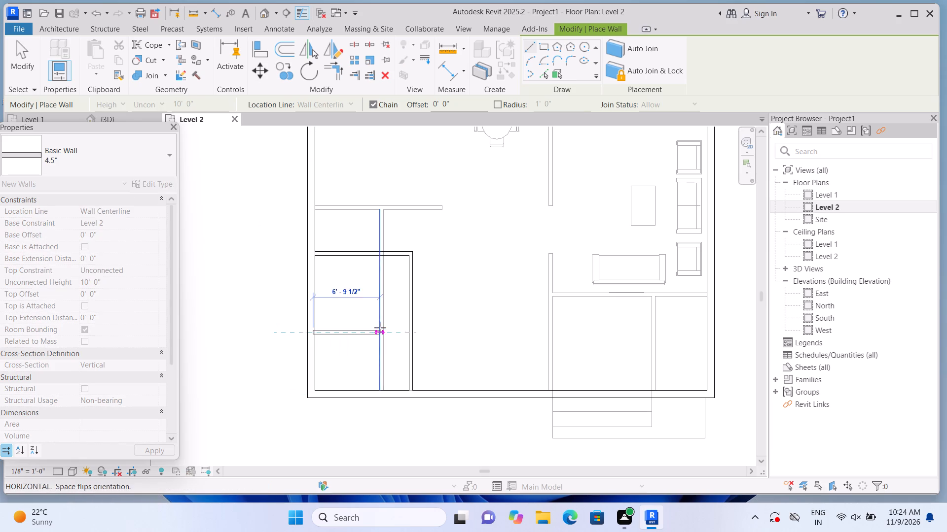
click(407, 327)
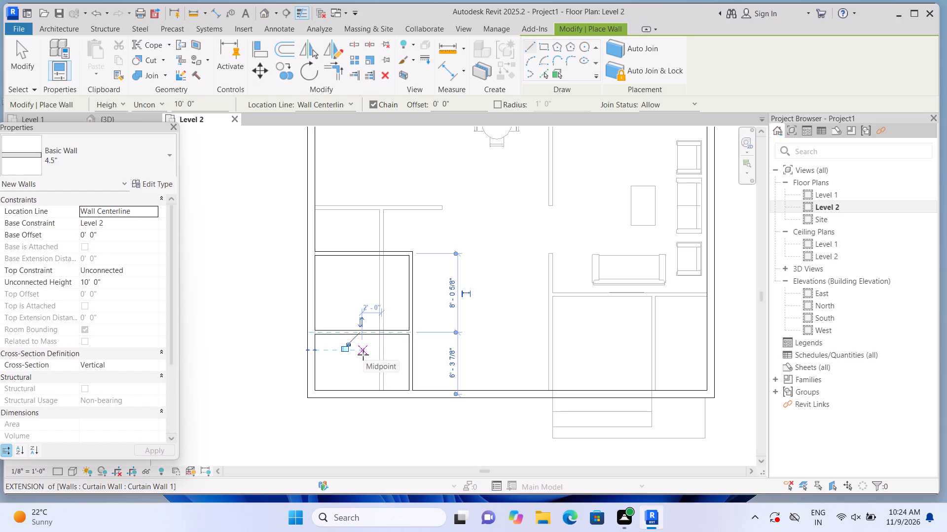
key(Escape)
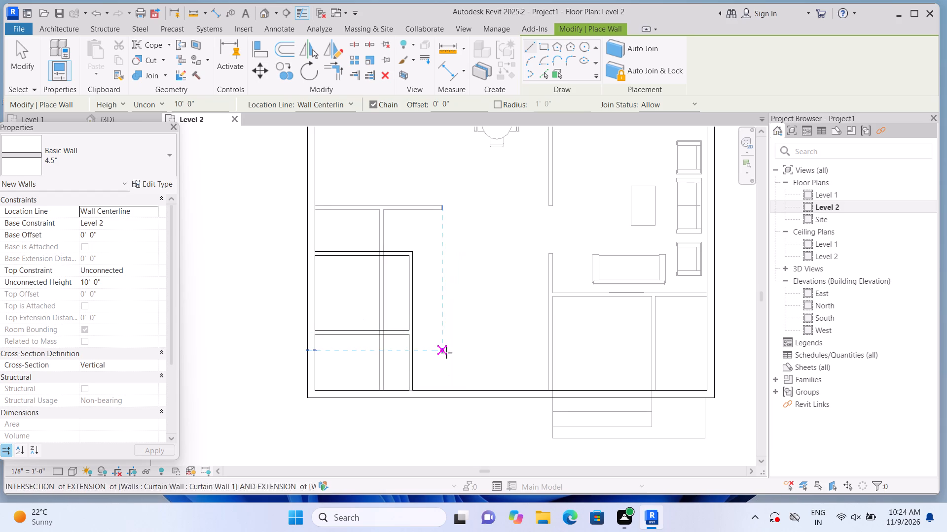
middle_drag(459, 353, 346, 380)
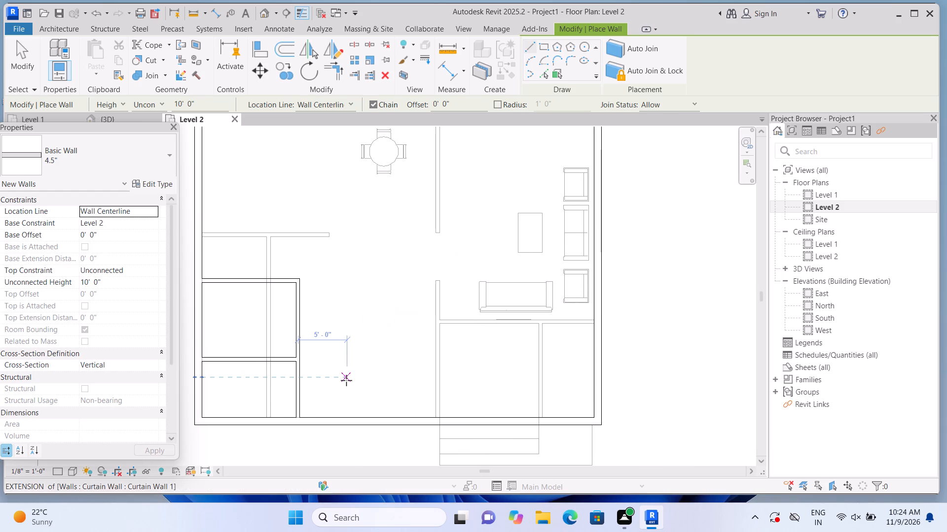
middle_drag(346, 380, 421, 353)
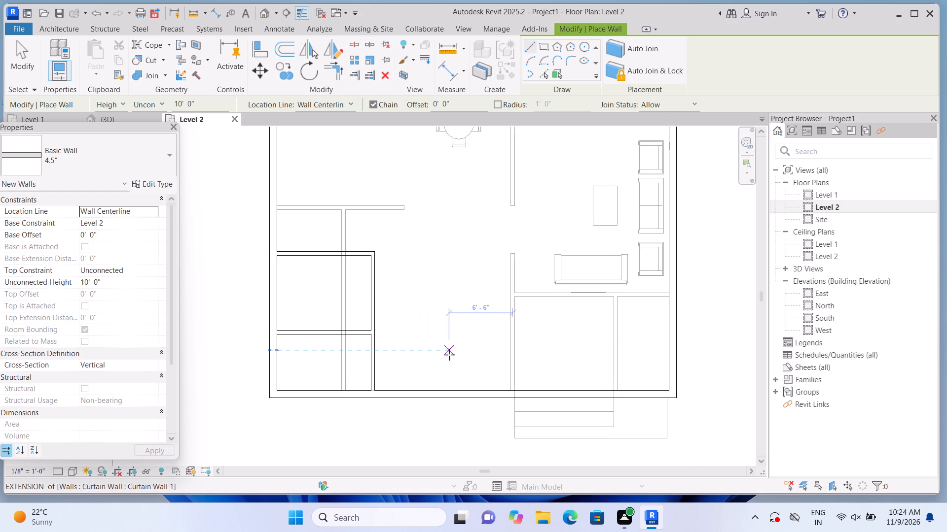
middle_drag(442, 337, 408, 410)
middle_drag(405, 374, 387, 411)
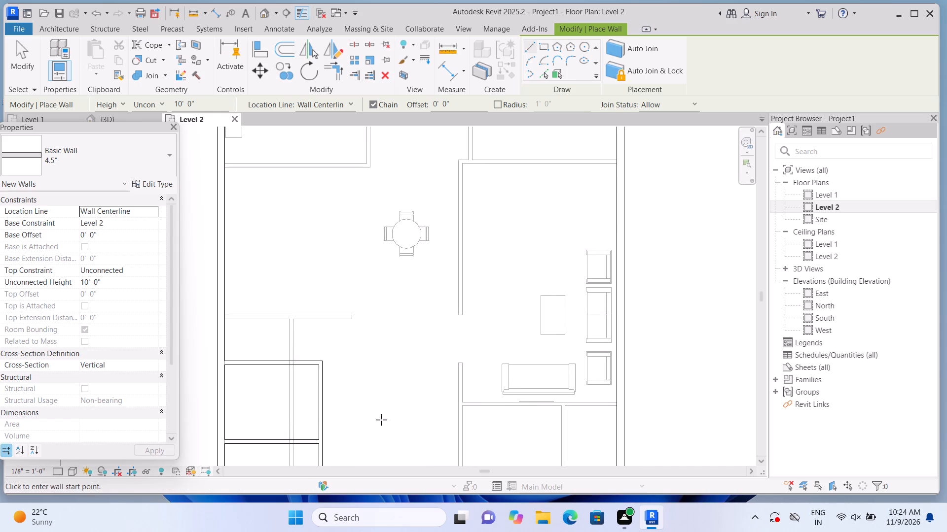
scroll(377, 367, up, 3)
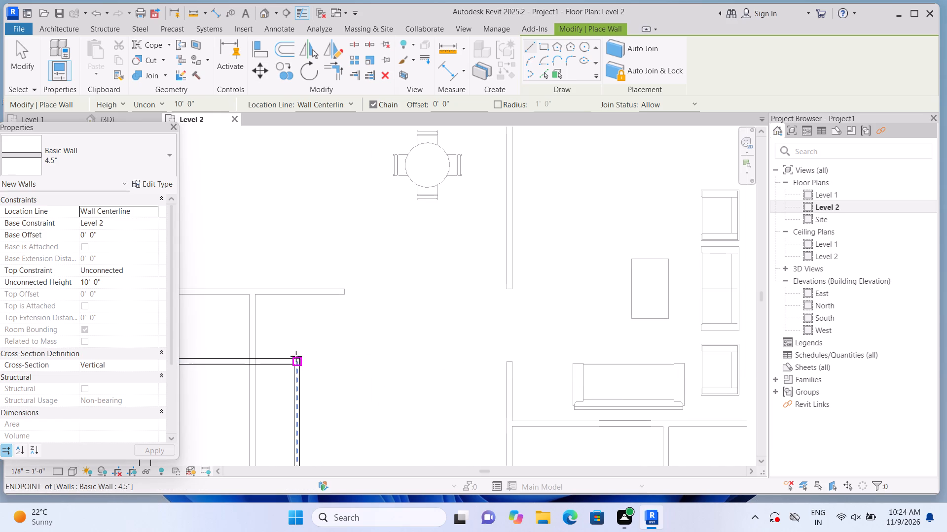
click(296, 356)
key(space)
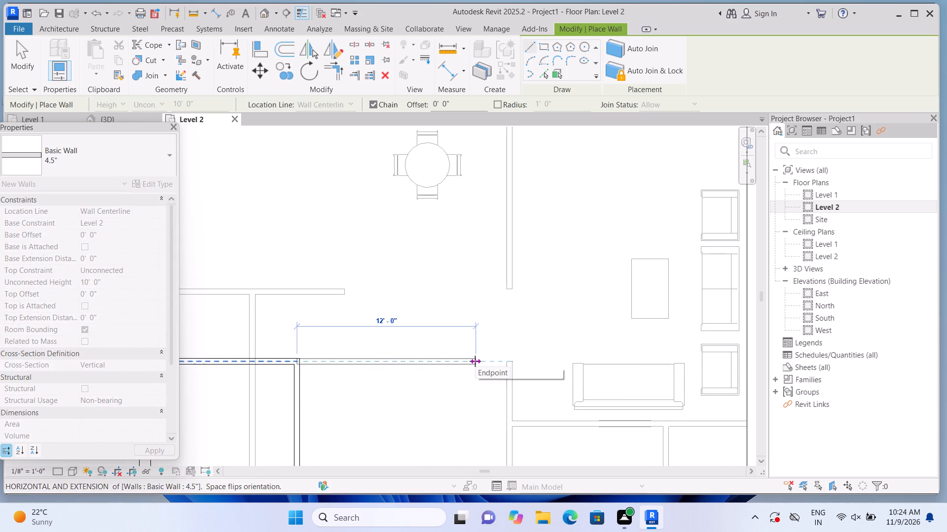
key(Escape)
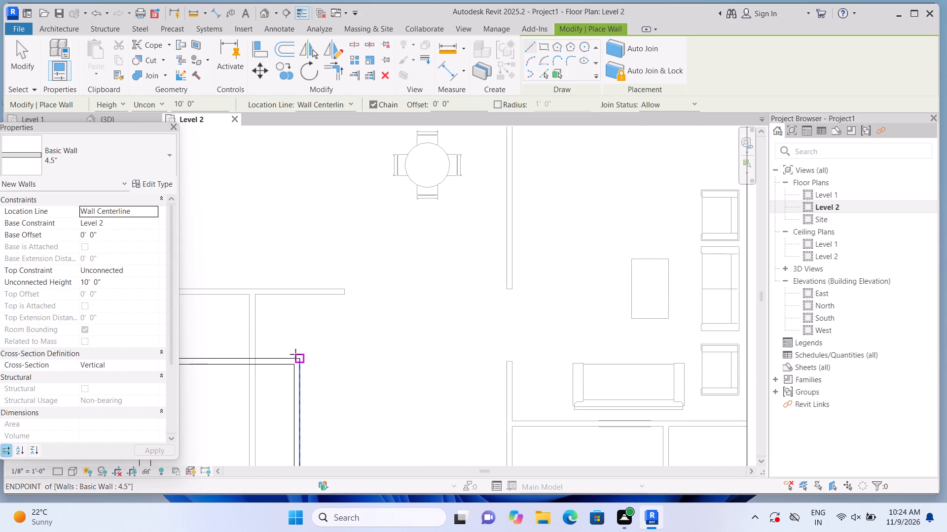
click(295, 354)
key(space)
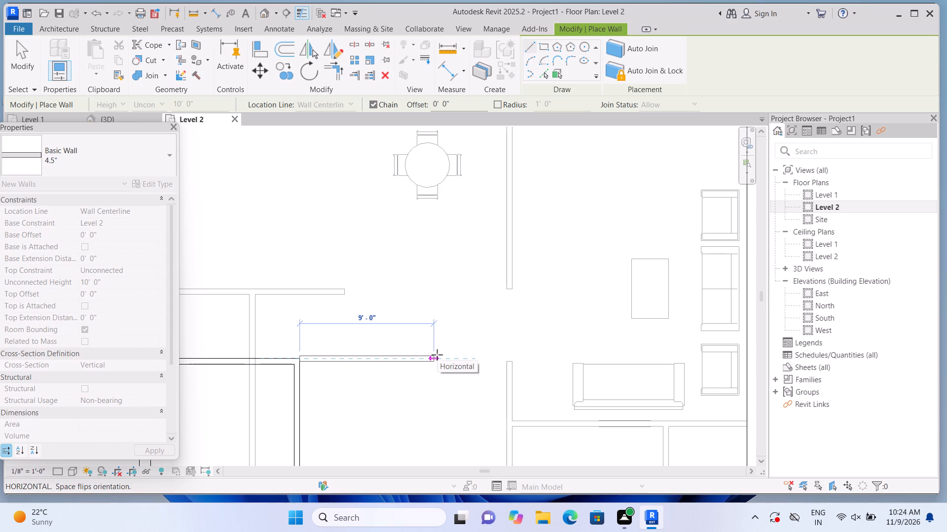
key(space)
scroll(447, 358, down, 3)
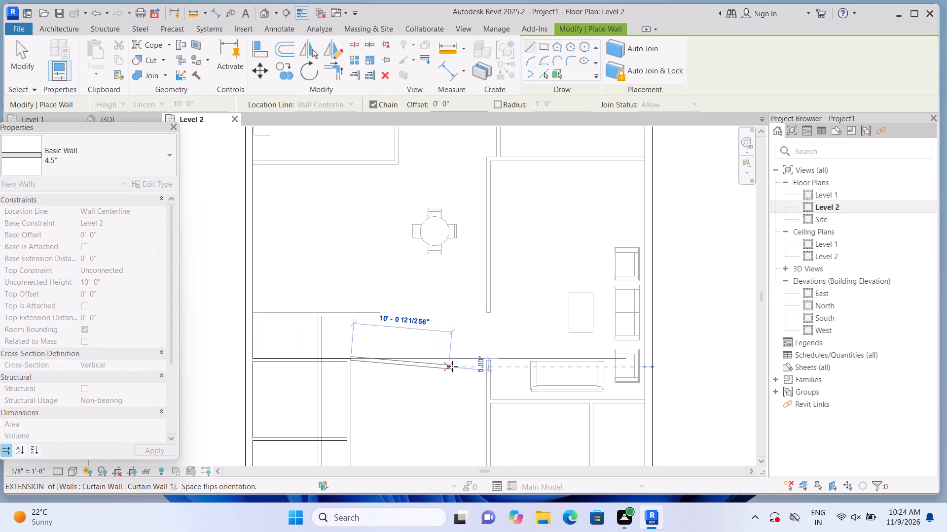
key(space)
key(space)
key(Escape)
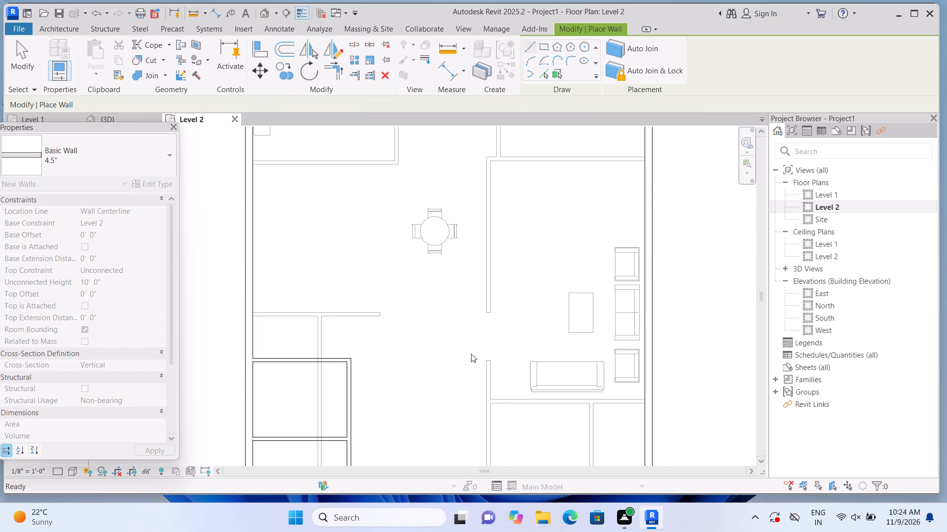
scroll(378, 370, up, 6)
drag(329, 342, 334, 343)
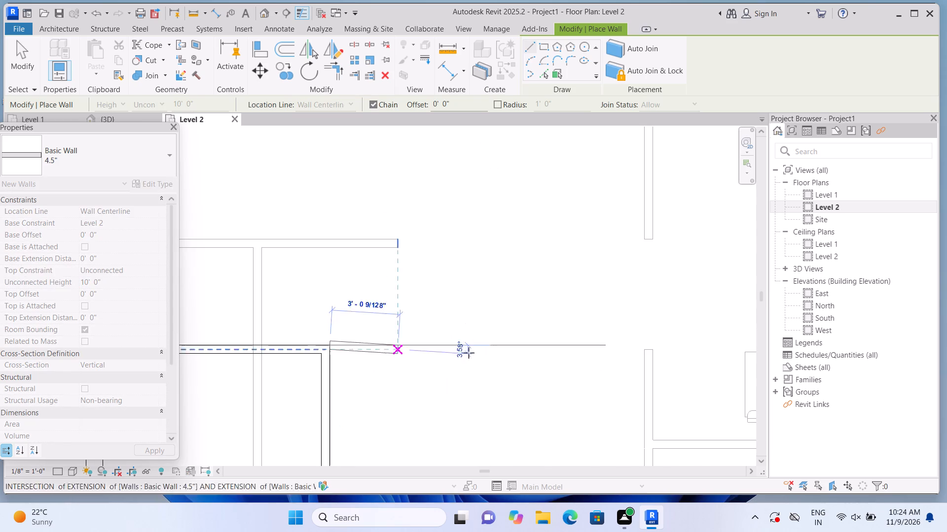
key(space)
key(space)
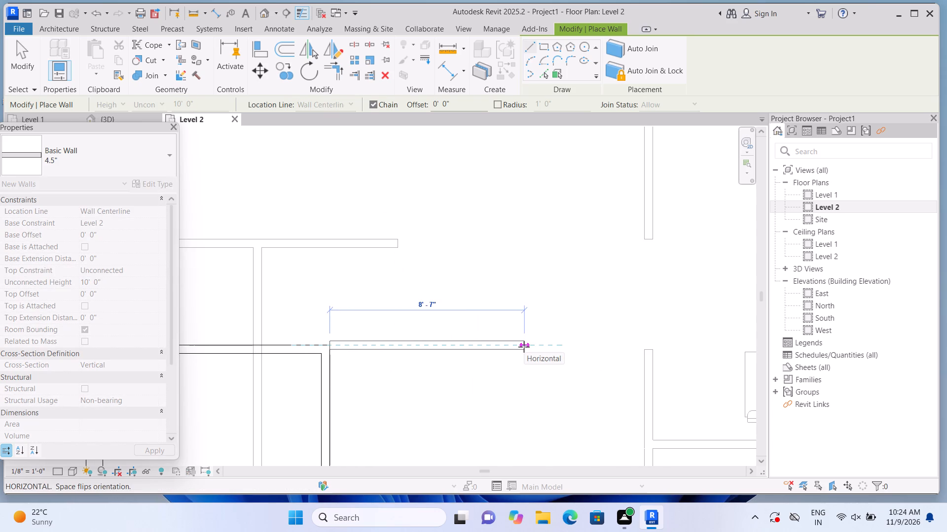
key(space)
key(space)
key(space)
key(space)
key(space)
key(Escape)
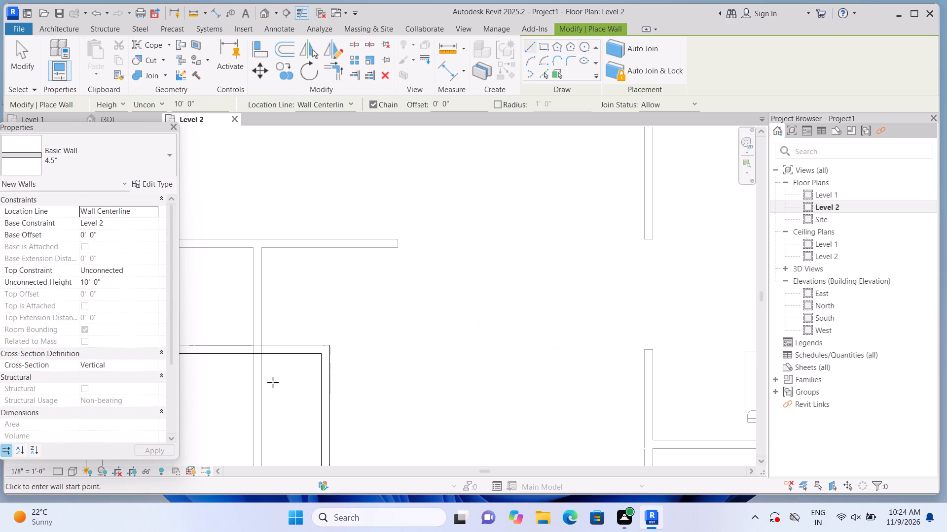
Draw a 4.5" wall from the southwest room's northeast corner straight east to the east perimeter wall, and end the chain.
click(328, 352)
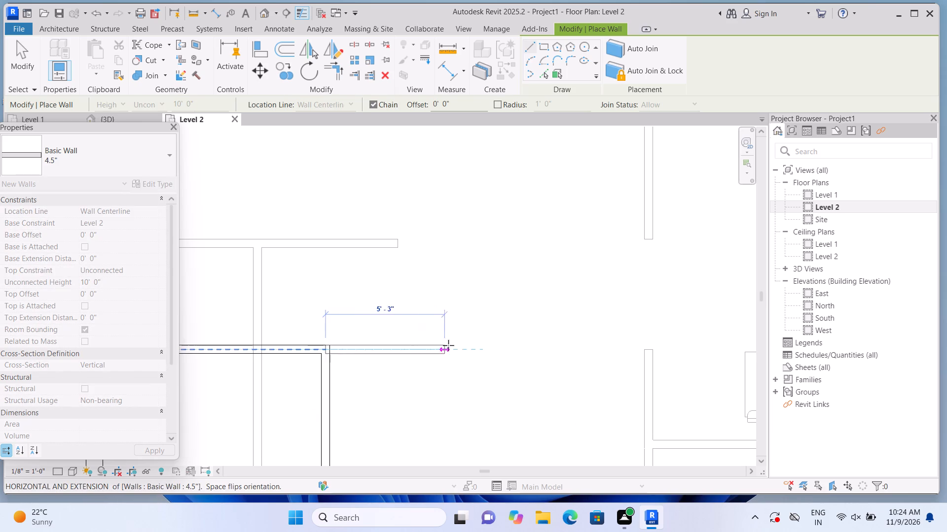
scroll(492, 349, down, 4)
scroll(534, 343, down, 2)
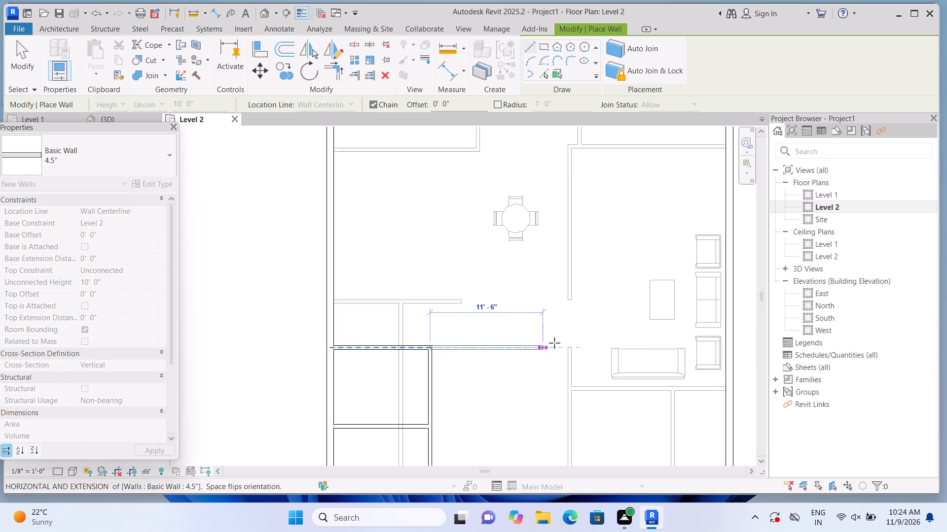
scroll(556, 342, down, 2)
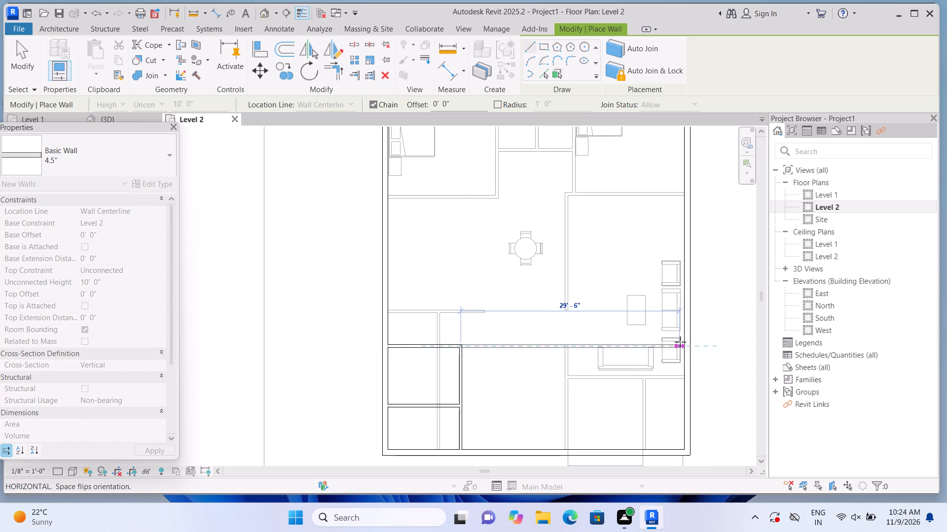
click(682, 343)
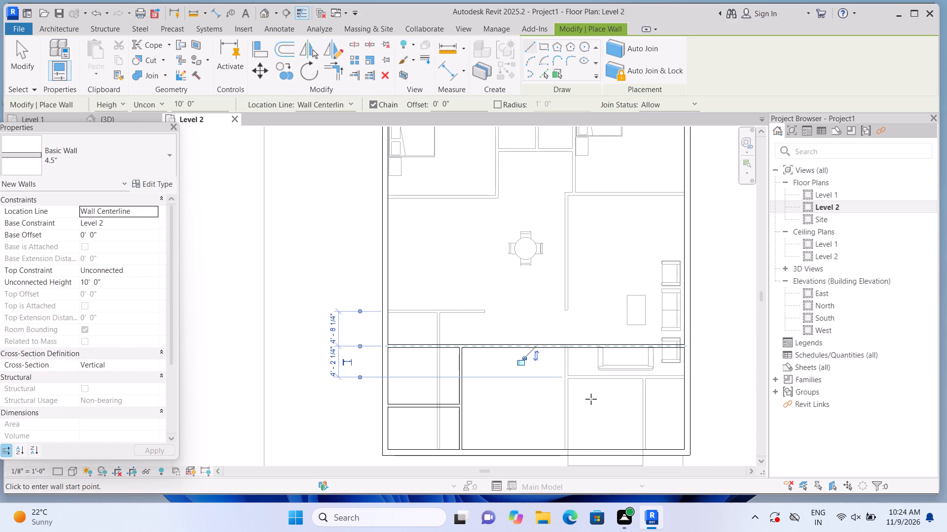
key(Escape)
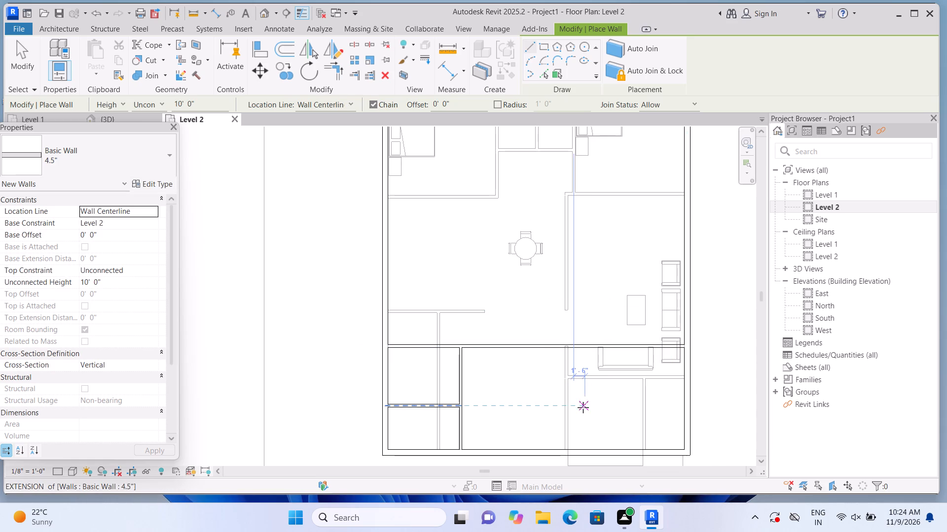
Draw a north-south 4.5" wall from the north perimeter wall to the long east-west wall, aligned with the Level 1 living room's west wall.
scroll(580, 414, down, 1)
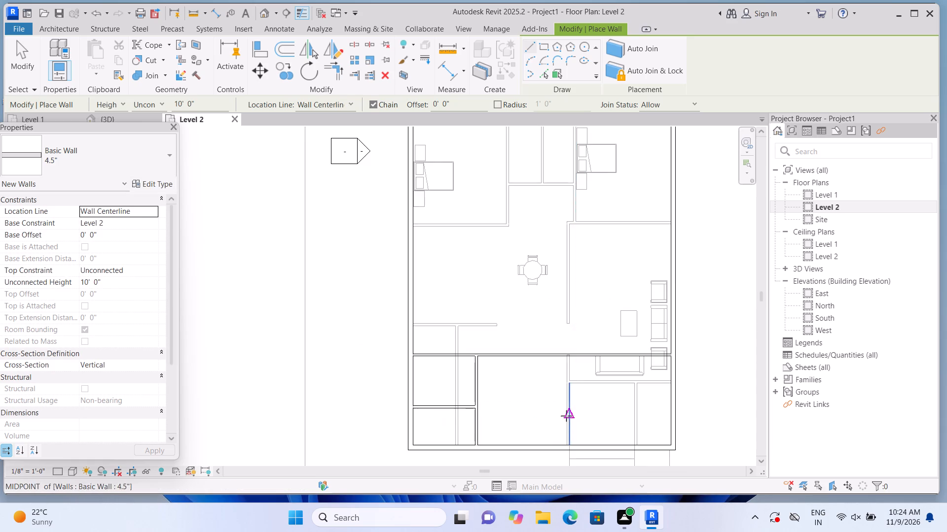
middle_drag(563, 408, 523, 460)
scroll(508, 440, up, 1)
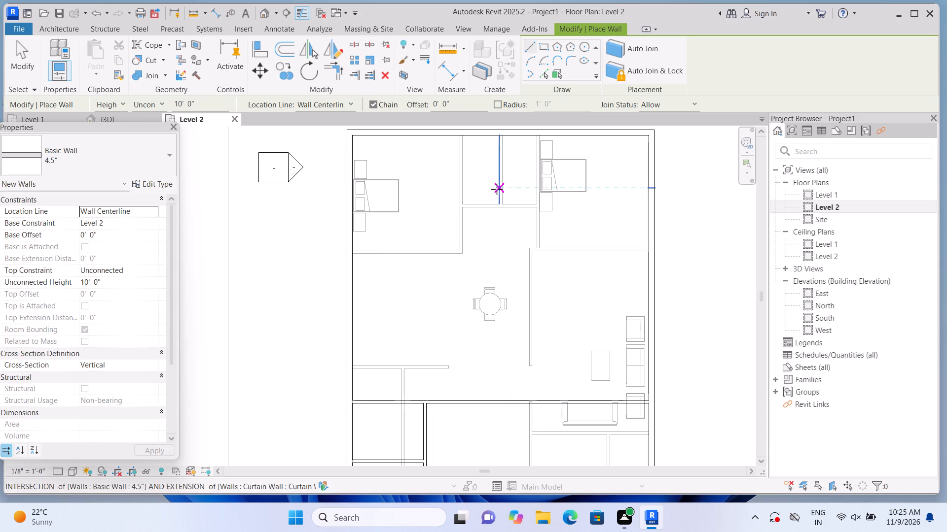
click(527, 137)
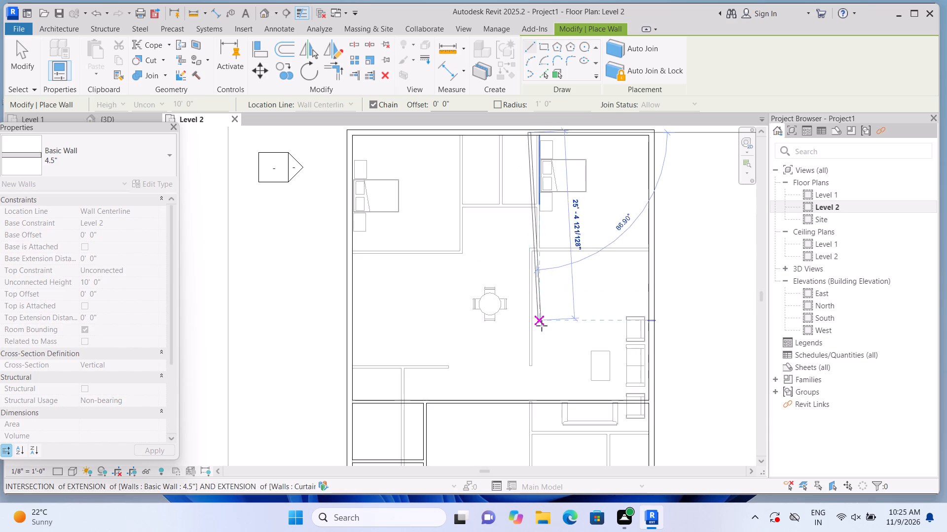
click(534, 402)
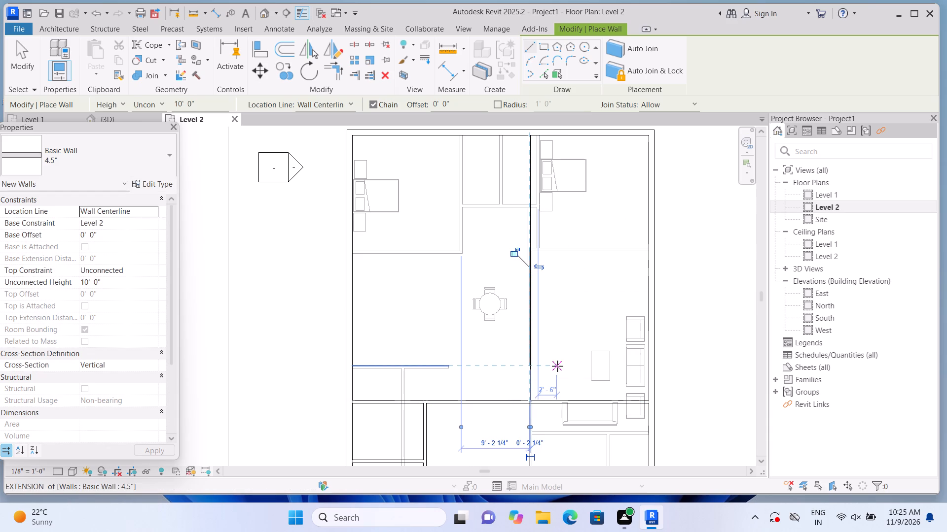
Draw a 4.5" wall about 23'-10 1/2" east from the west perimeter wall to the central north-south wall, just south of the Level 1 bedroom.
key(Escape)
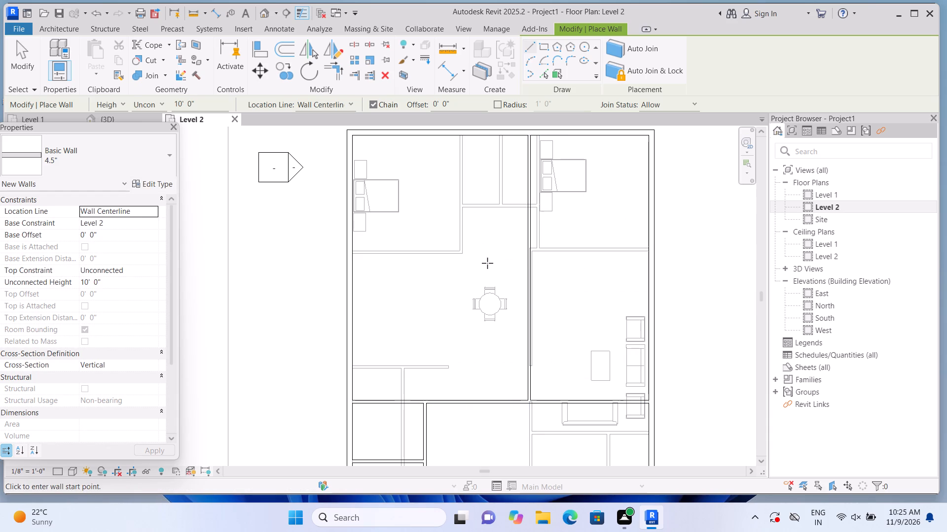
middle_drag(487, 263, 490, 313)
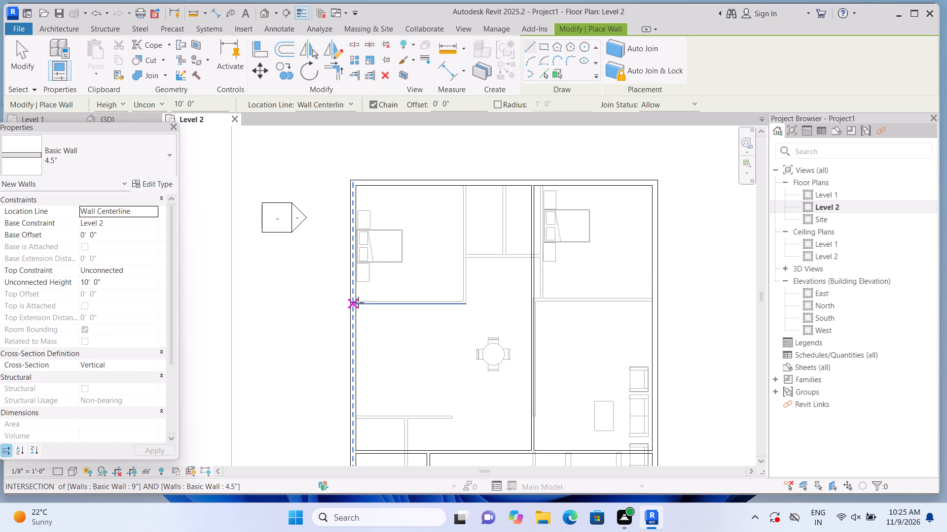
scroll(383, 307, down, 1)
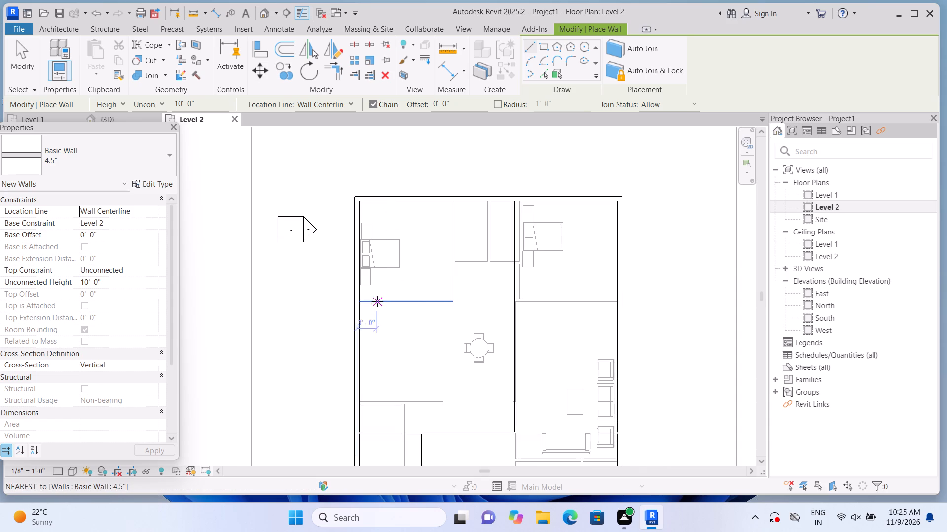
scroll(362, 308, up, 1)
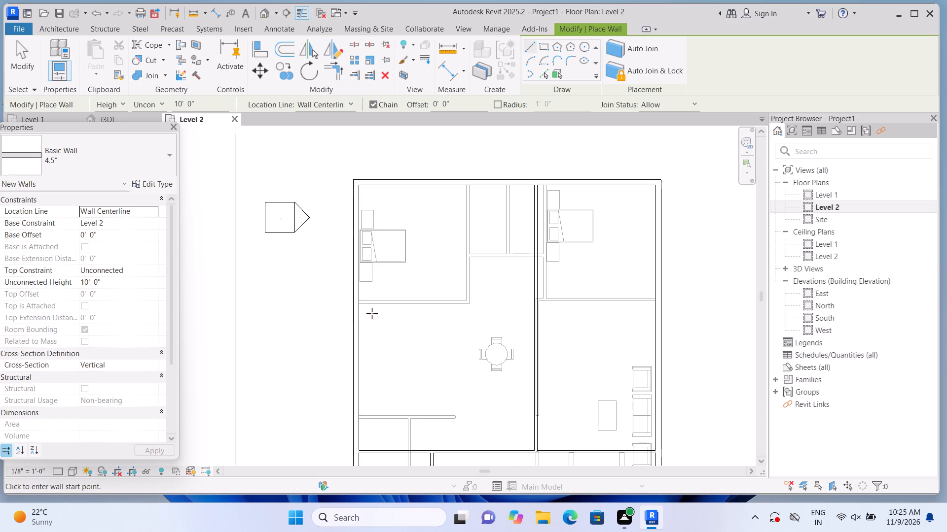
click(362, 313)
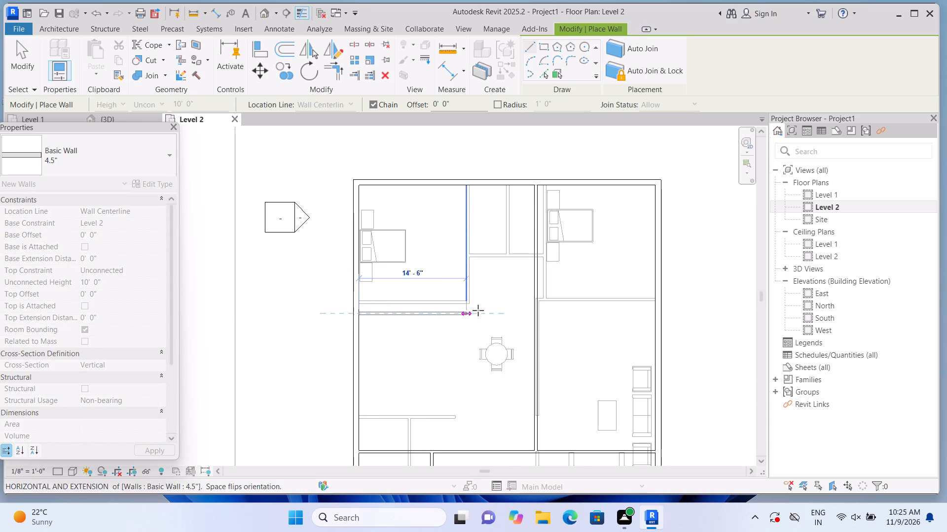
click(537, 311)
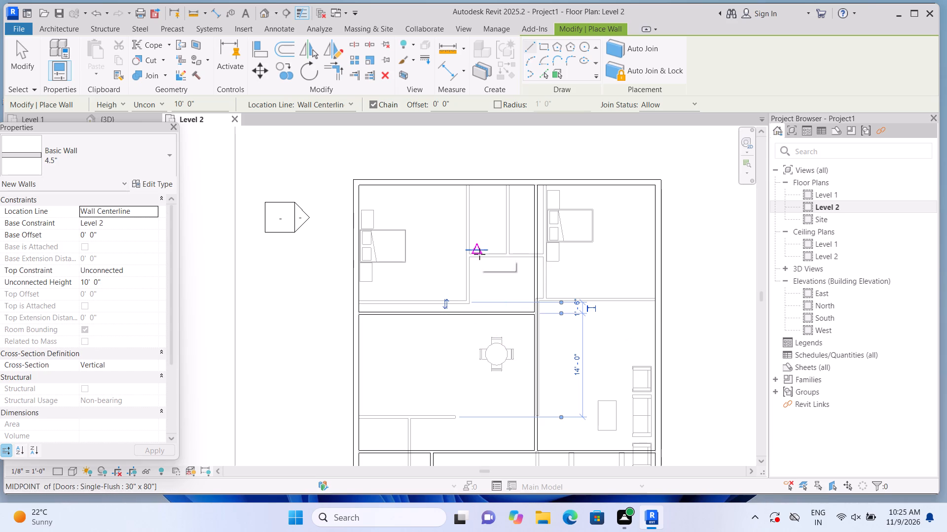
Enclose a small room with 4.5" walls running 5'-0" east from the central north-south wall and north to the north perimeter wall.
scroll(480, 255, up, 1)
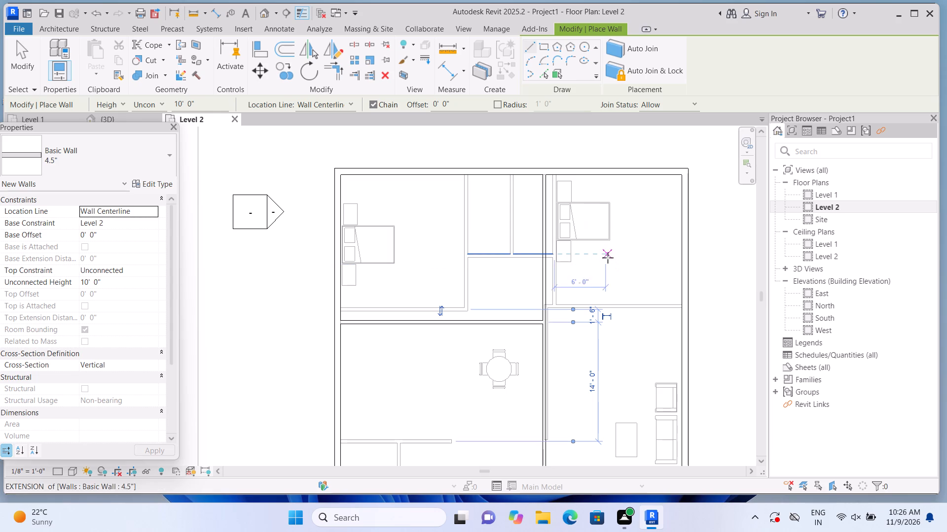
click(544, 263)
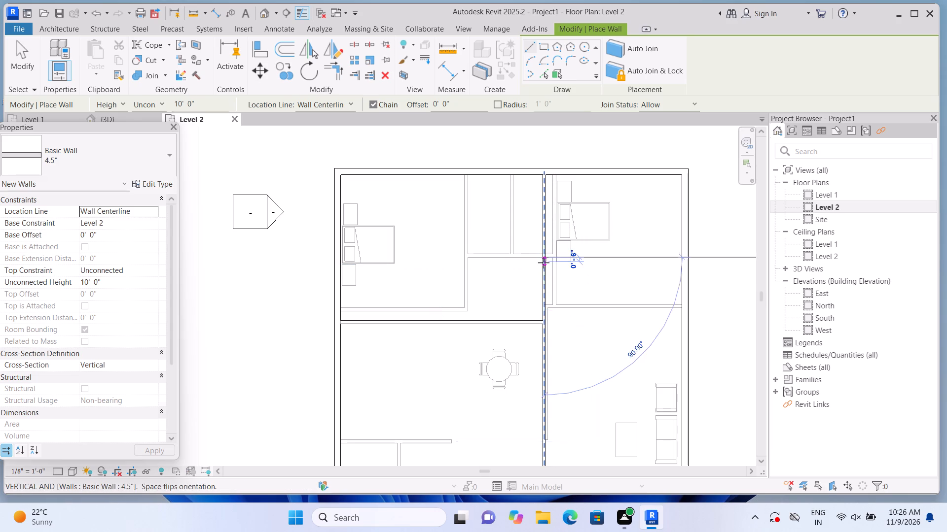
click(585, 254)
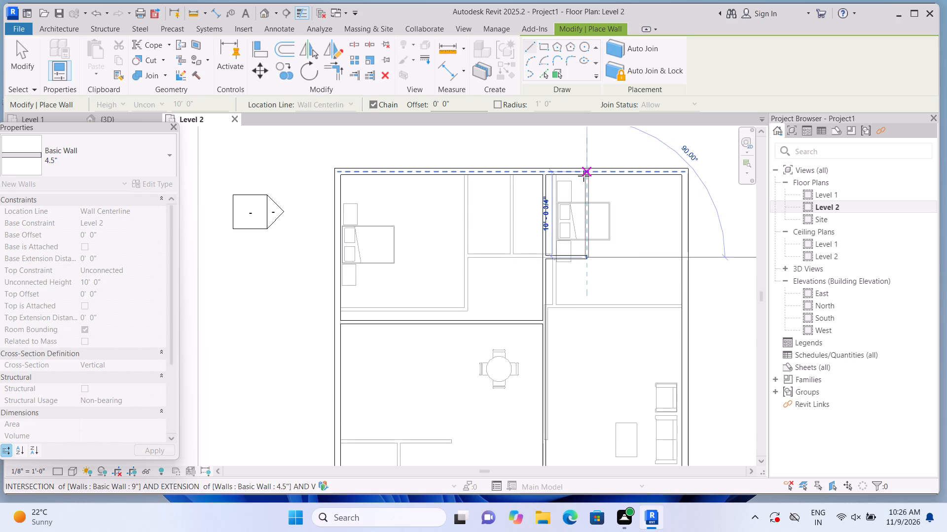
click(583, 175)
key(Escape)
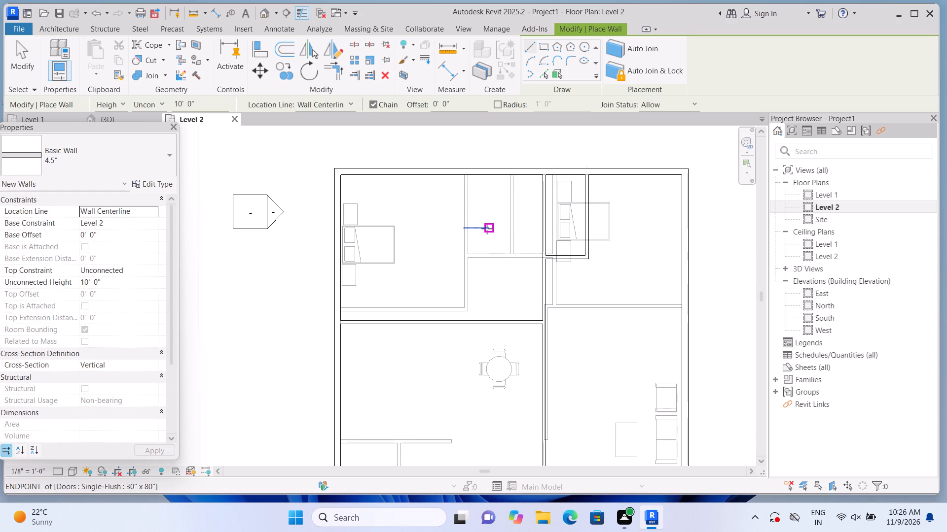
Draw a 4.5" wall about 7'-6" south from the north perimeter wall, about 2'-8" east of the Level 1 northwest bedroom's east wall.
scroll(496, 227, up, 1)
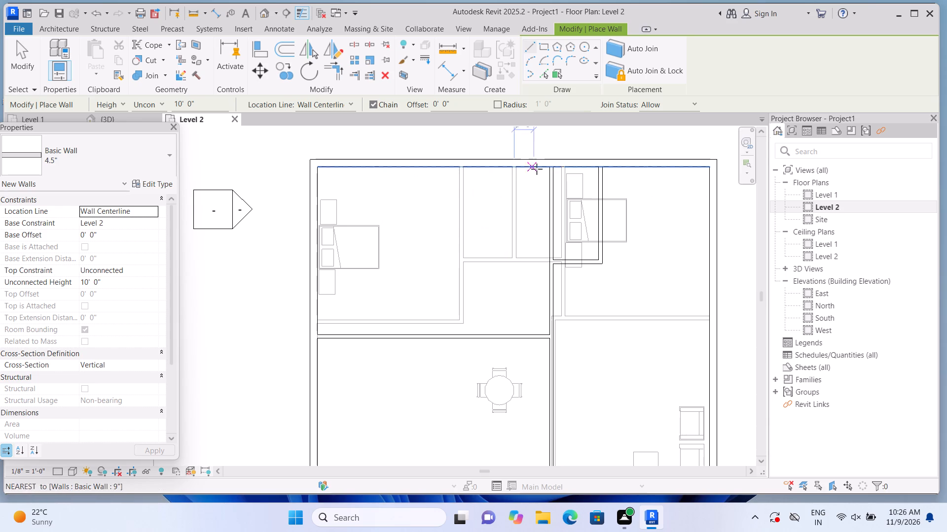
click(485, 170)
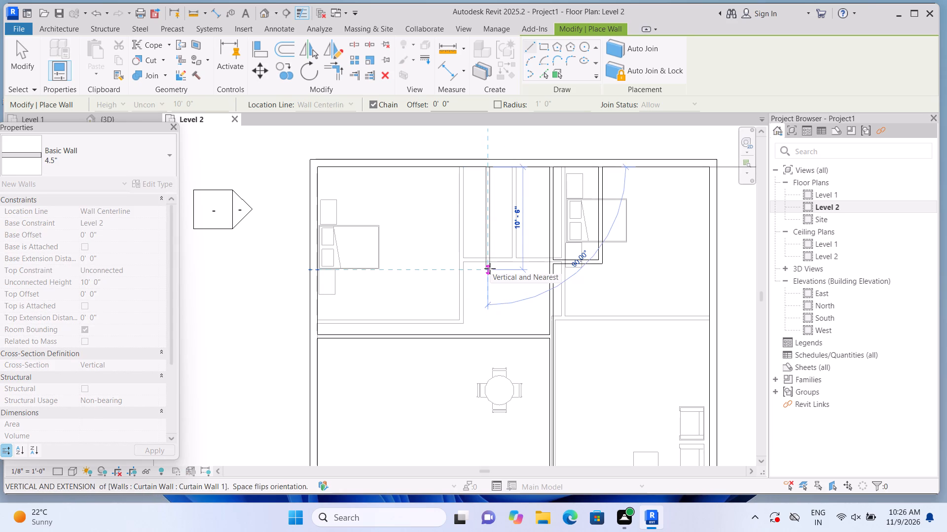
click(486, 236)
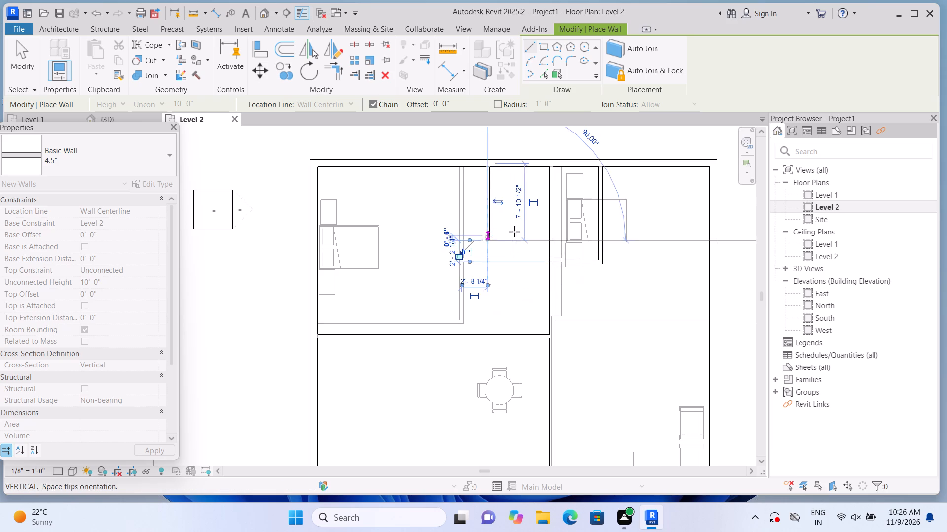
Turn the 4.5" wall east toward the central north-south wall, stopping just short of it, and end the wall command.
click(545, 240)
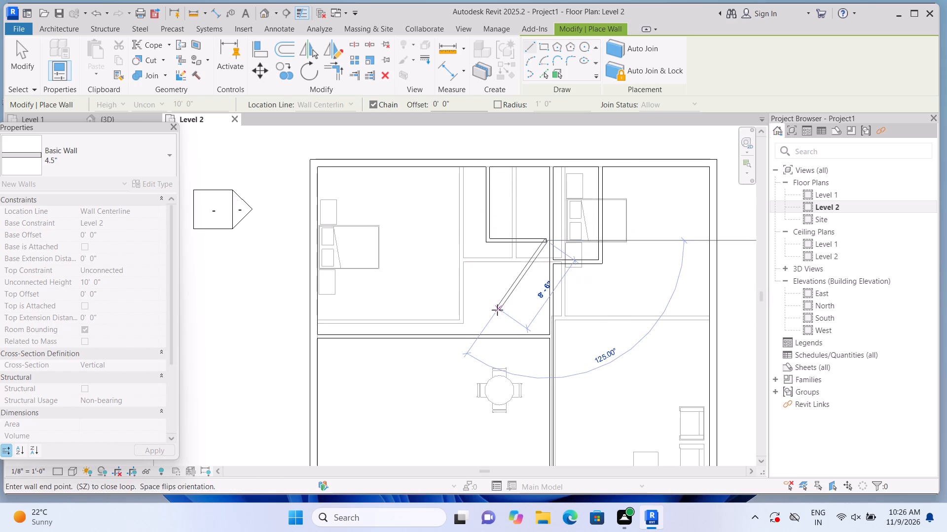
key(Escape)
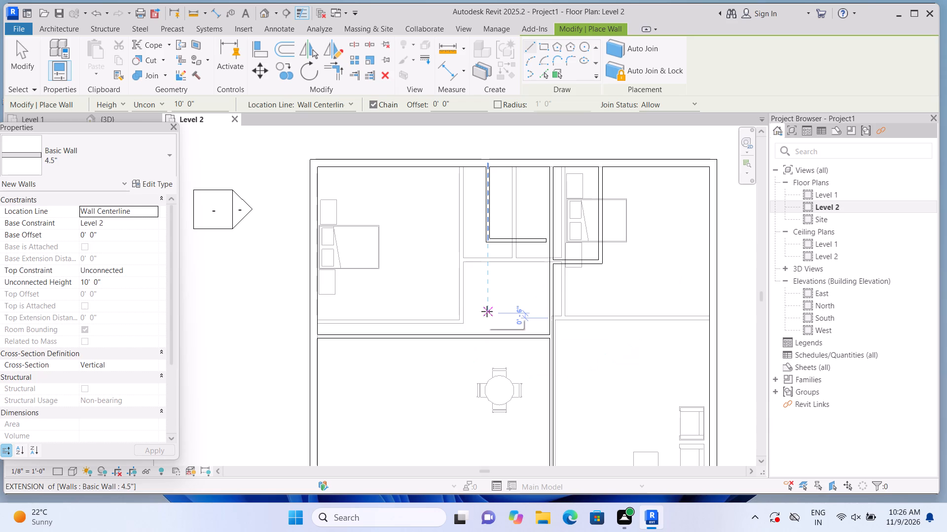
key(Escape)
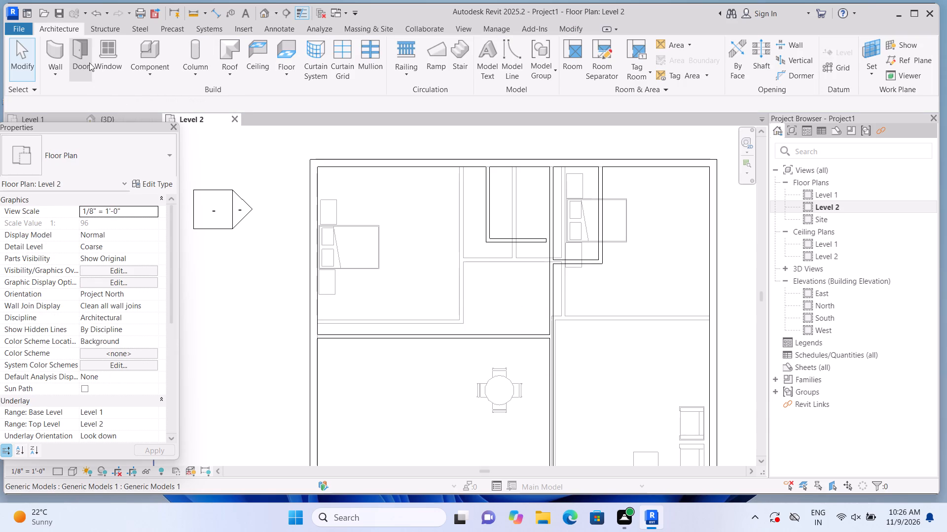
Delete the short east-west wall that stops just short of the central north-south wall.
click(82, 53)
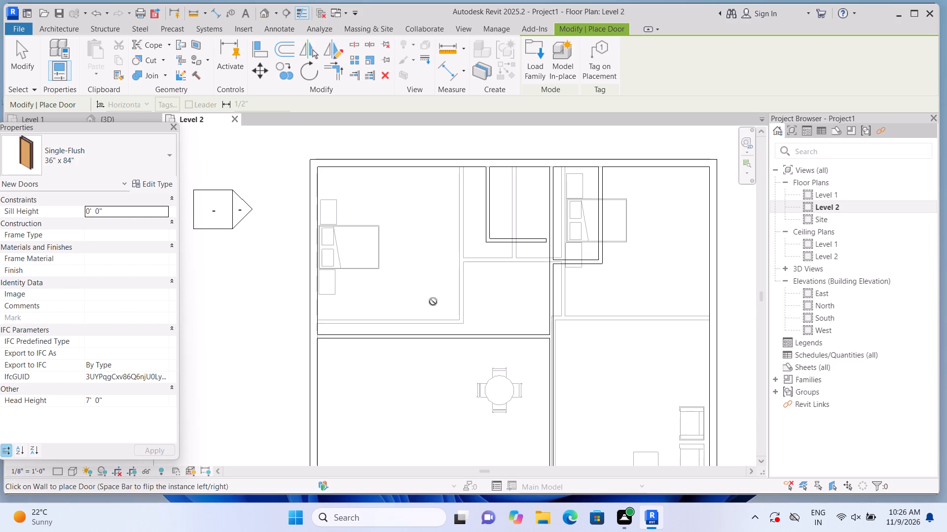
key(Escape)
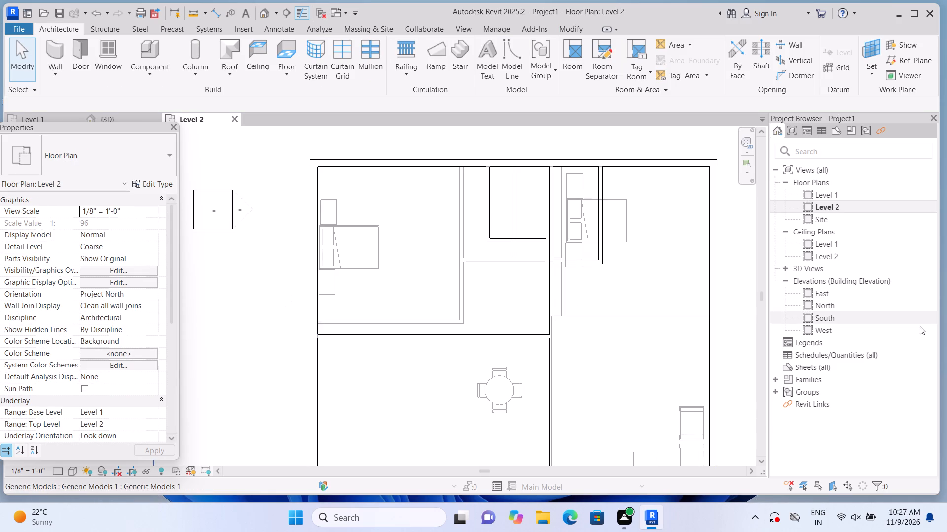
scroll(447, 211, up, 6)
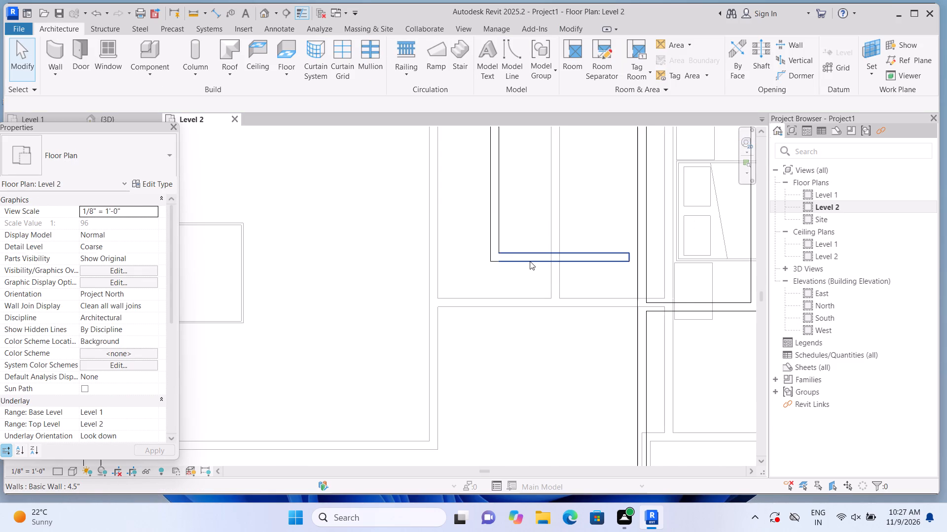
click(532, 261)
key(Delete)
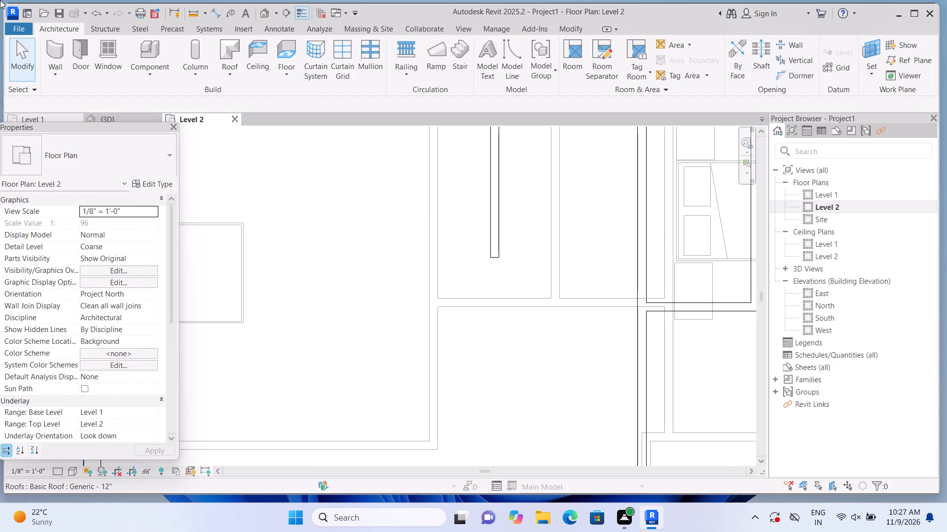
Draw a 4.5" wall about 6'-8 1/4" east from the short north-south wall's south end to the central north-south wall, enclosing the small room.
click(49, 57)
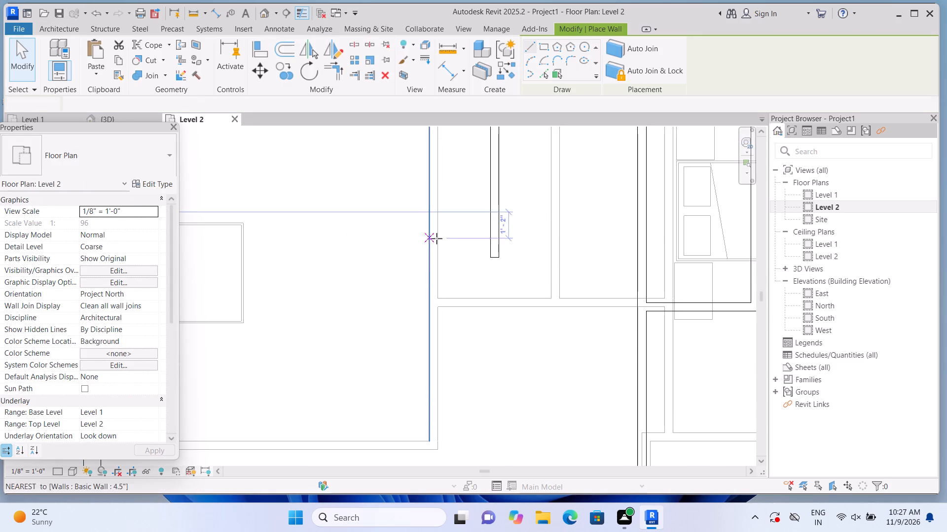
scroll(495, 262, up, 2)
click(486, 256)
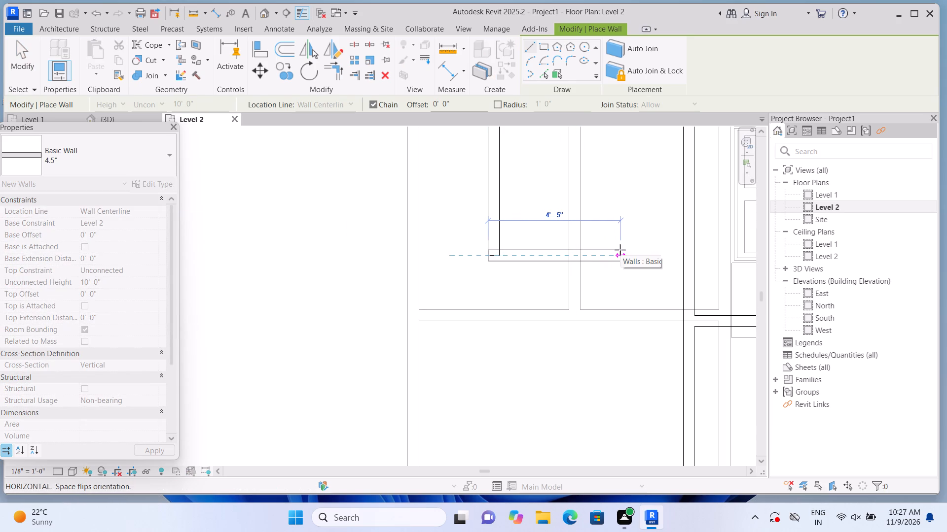
key(Escape)
scroll(506, 259, up, 1)
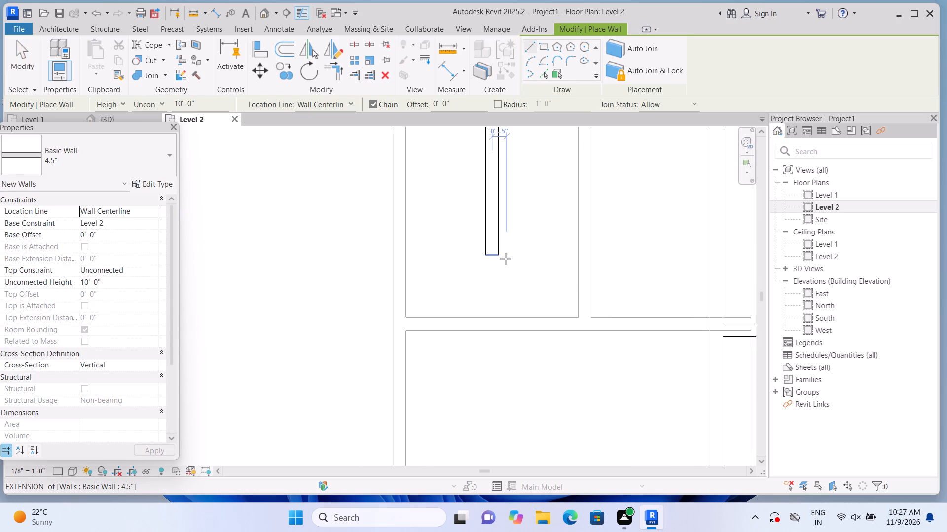
scroll(530, 273, up, 2)
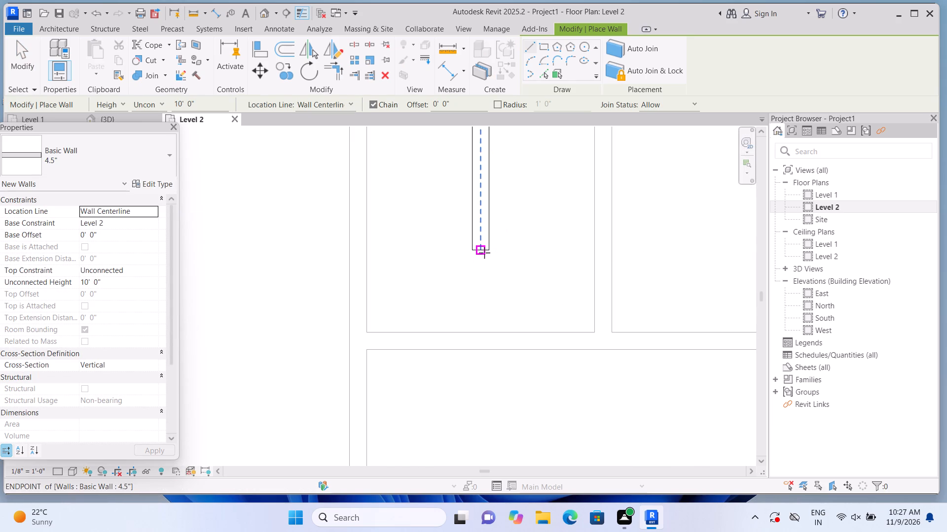
click(471, 251)
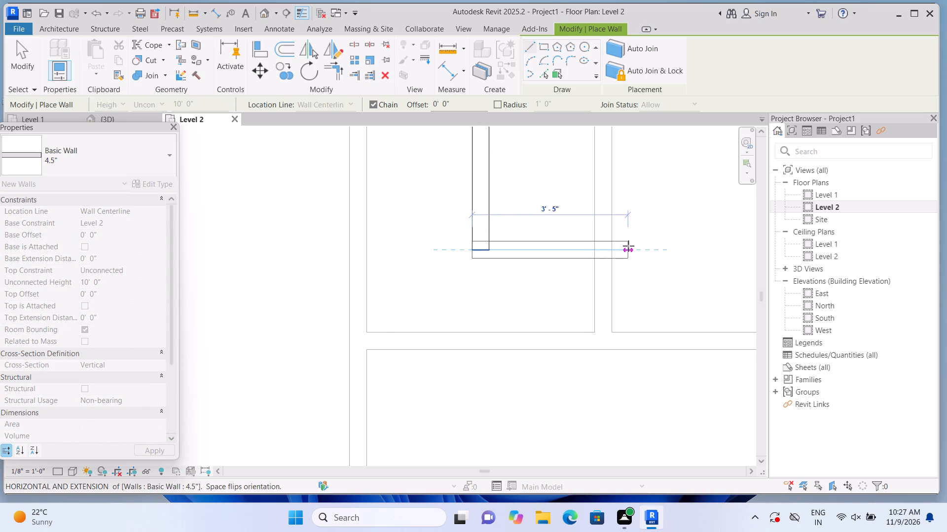
scroll(628, 246, down, 10)
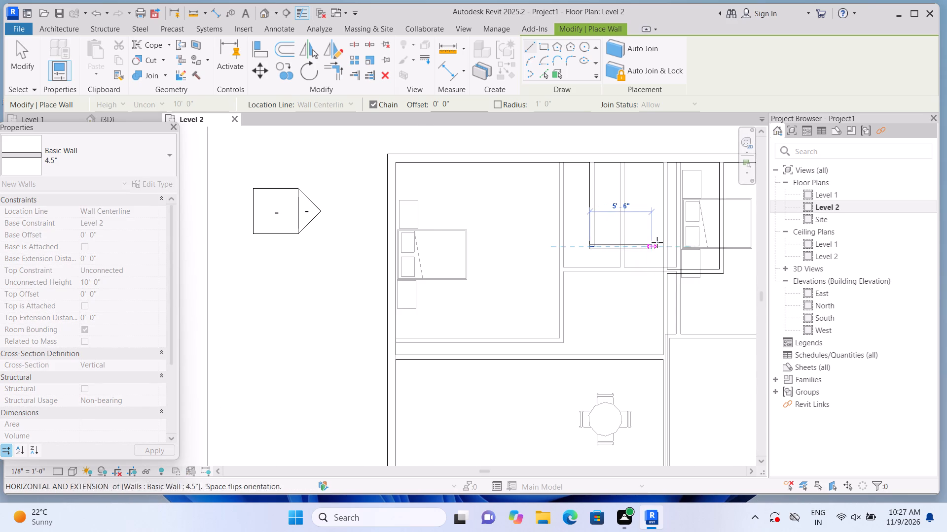
scroll(659, 250, up, 4)
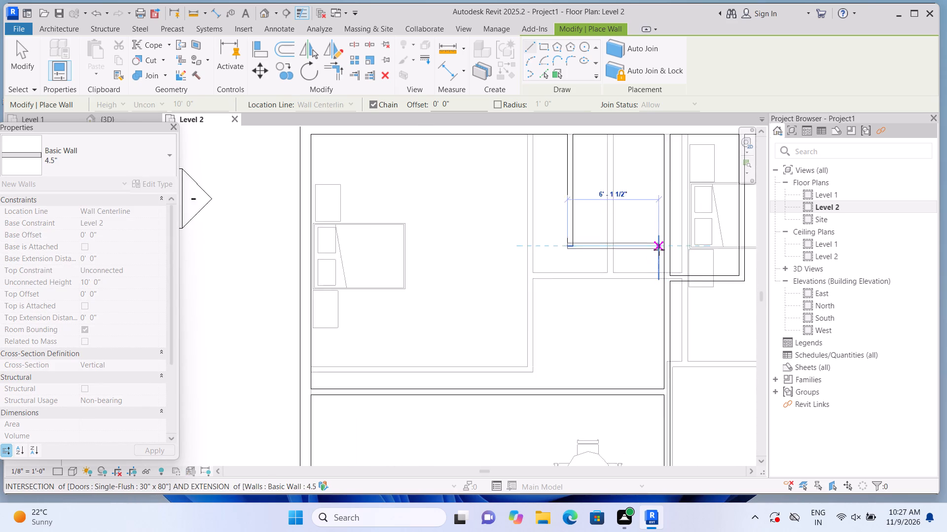
scroll(659, 250, up, 4)
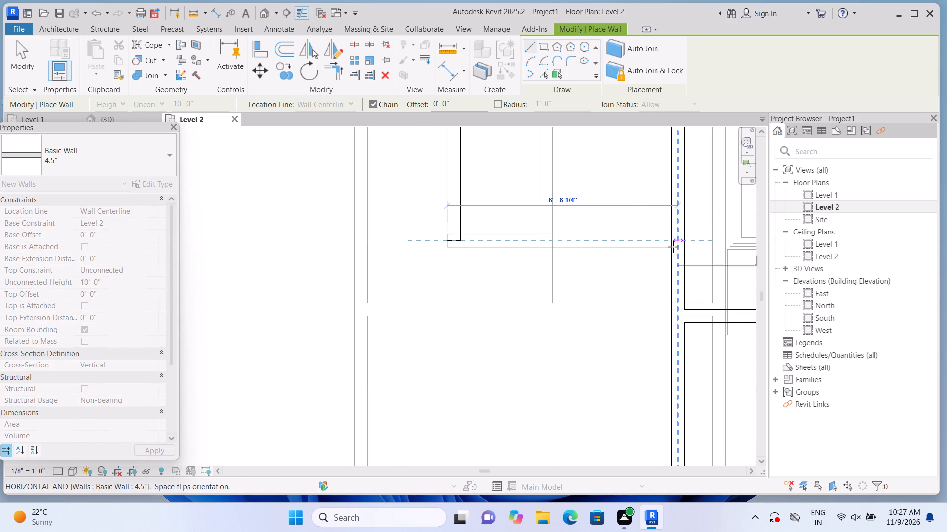
click(673, 247)
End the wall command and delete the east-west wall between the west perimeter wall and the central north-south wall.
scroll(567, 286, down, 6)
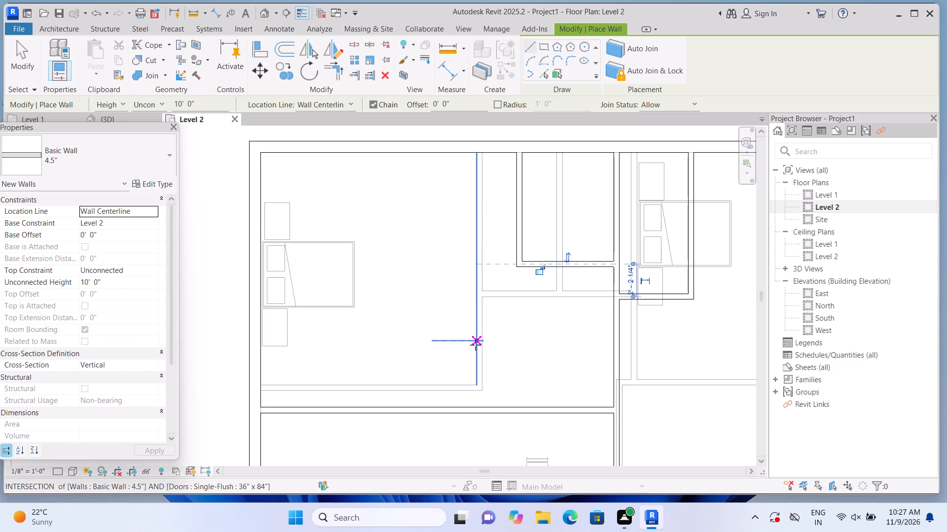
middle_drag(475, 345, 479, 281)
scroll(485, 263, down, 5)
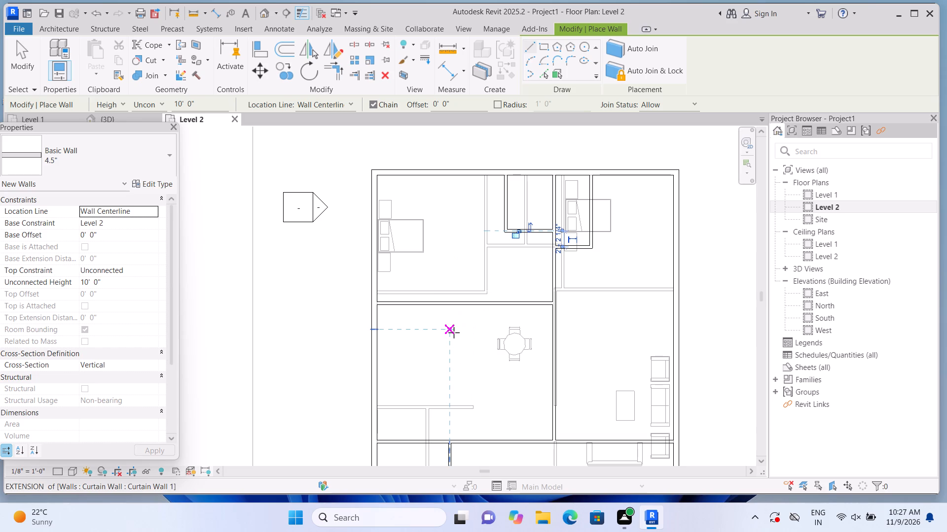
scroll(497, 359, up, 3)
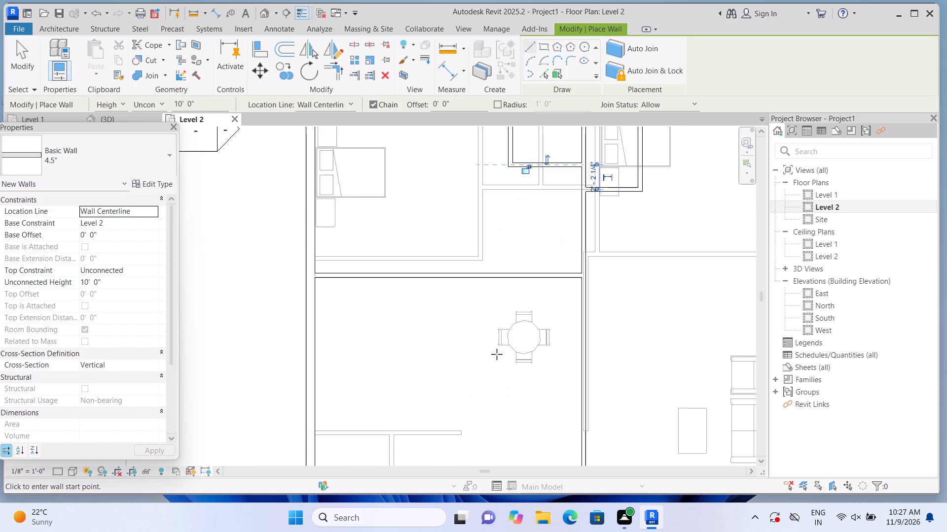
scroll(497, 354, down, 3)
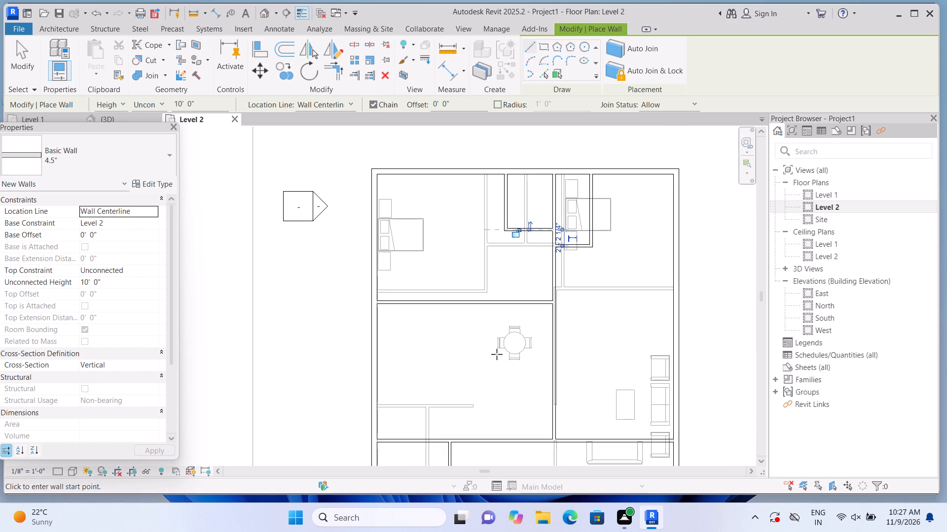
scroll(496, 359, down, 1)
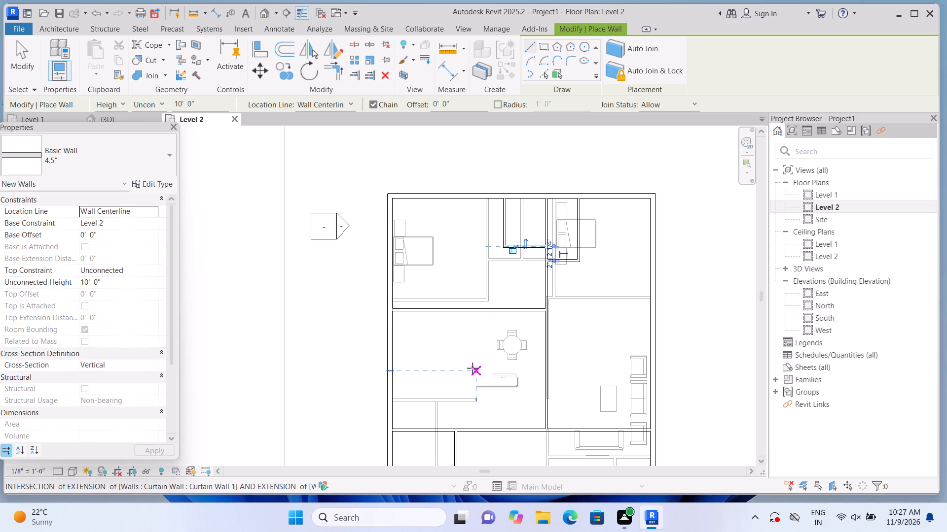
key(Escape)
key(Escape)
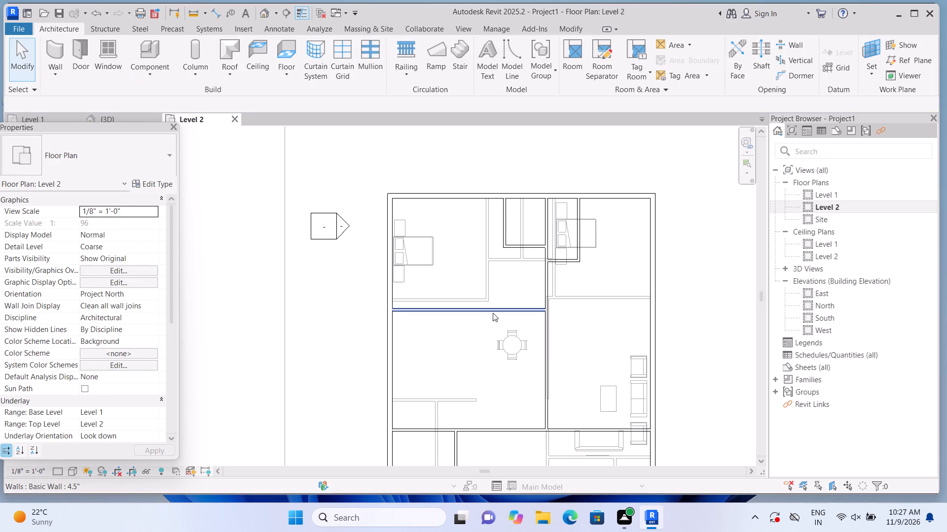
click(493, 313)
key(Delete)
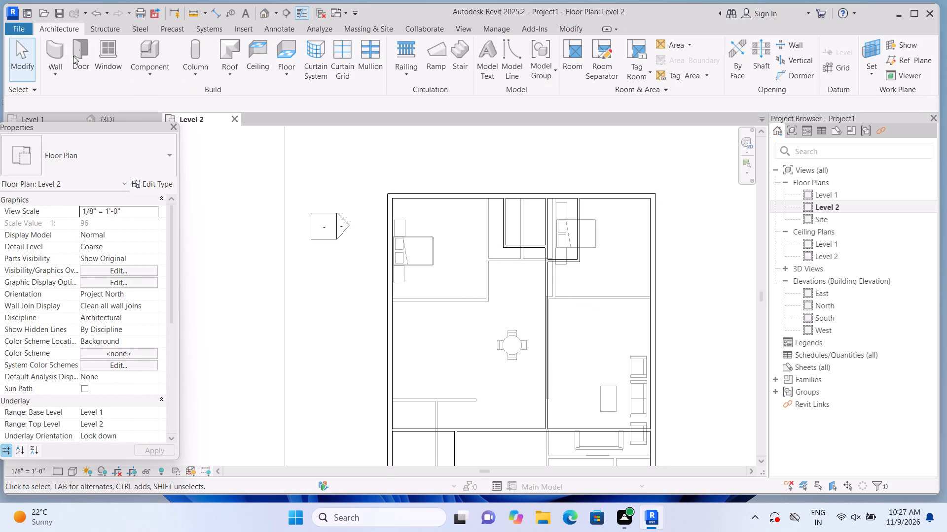
Start a new 4.5" wall on Level 2.
click(58, 43)
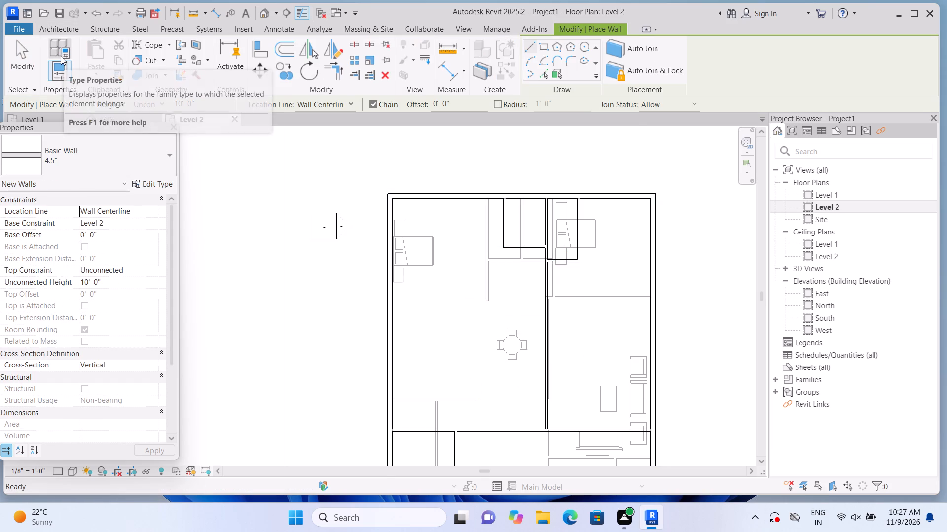
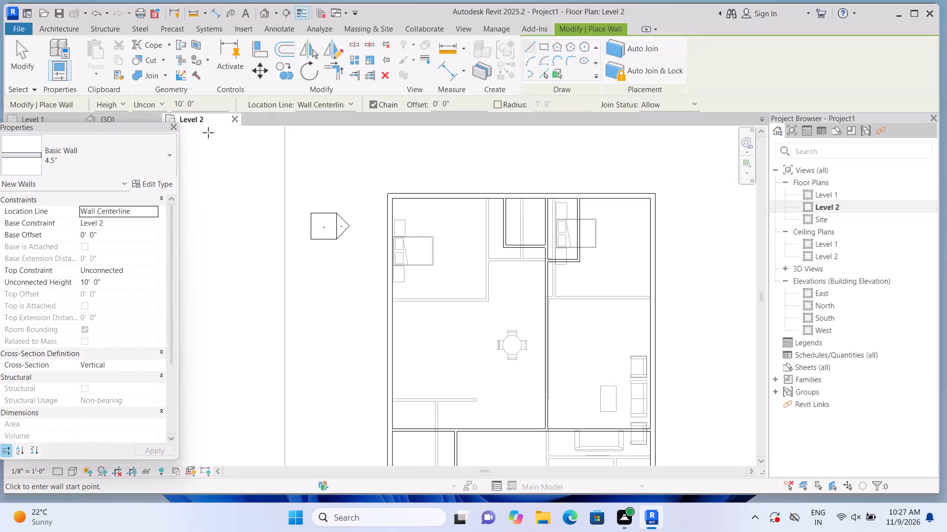
Draw a 4.5" wall about 24'-3" west from the central north-south wall, just south of the small rooms, to the west perimeter wall.
scroll(225, 135, up, 1)
middle_drag(414, 228, 322, 171)
scroll(517, 207, up, 2)
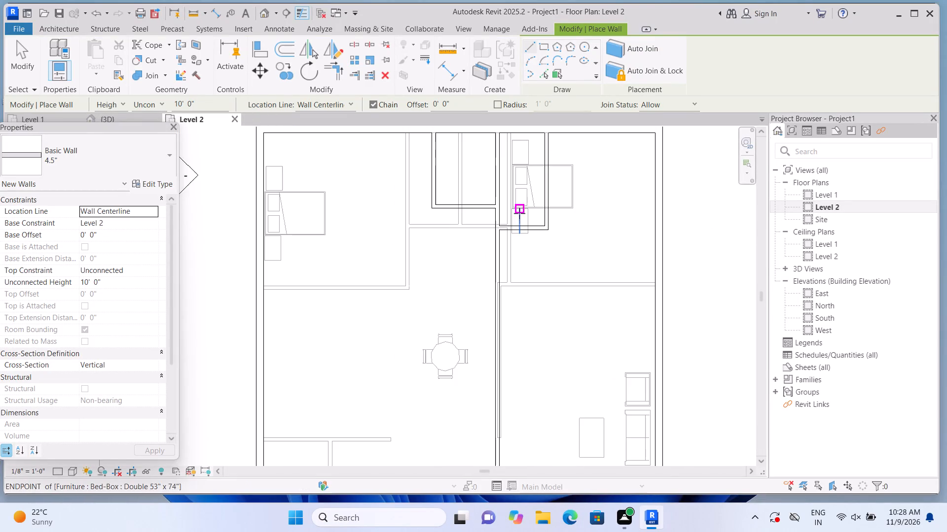
scroll(519, 236, up, 1)
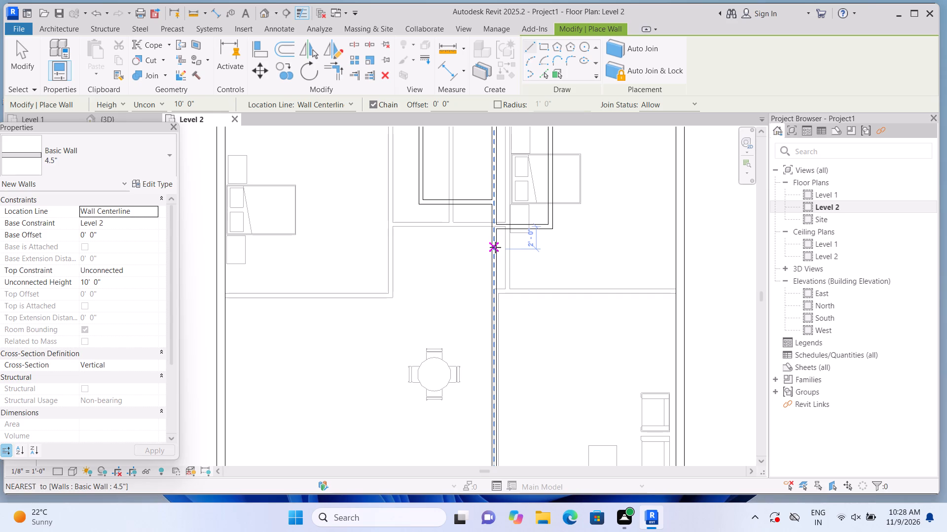
click(495, 246)
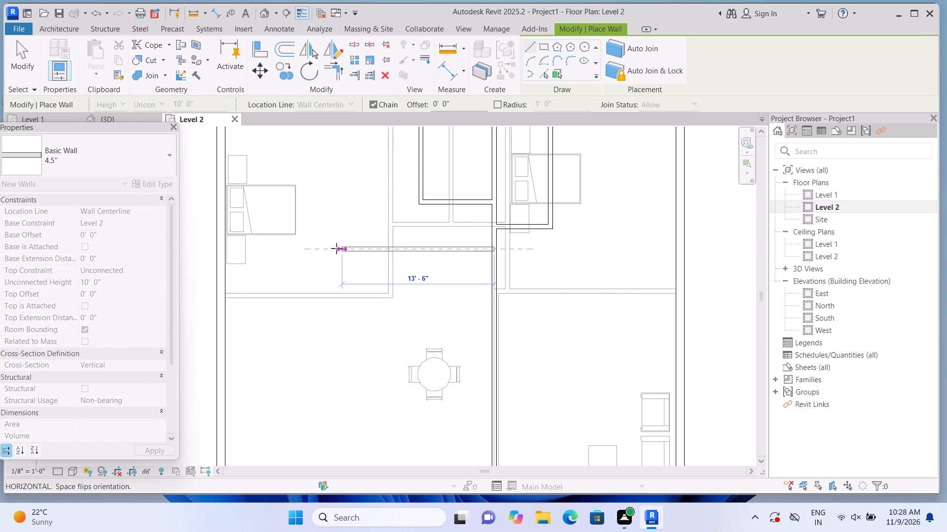
click(220, 249)
scroll(294, 291, down, 3)
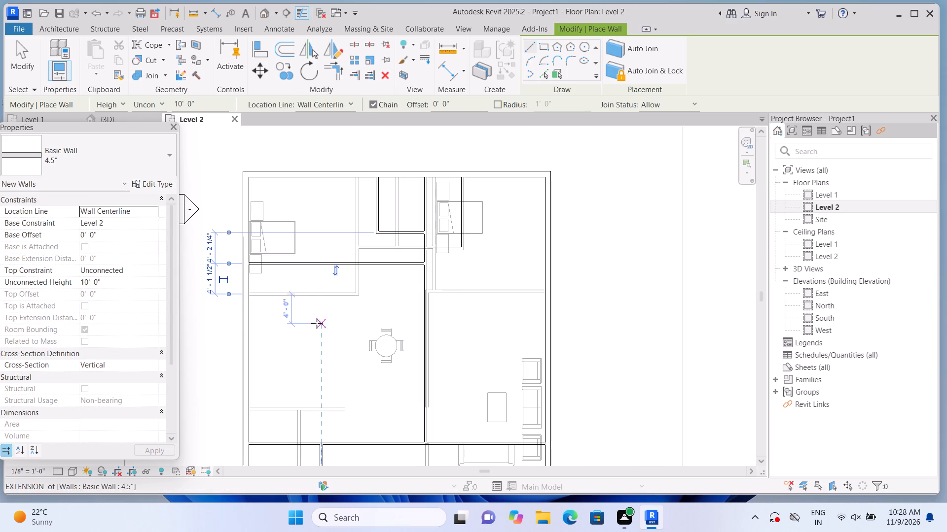
key(Escape)
key(Escape)
Delete the short east-west wall closing the south side of the small room east of the central north-south wall.
scroll(434, 260, up, 2)
click(452, 246)
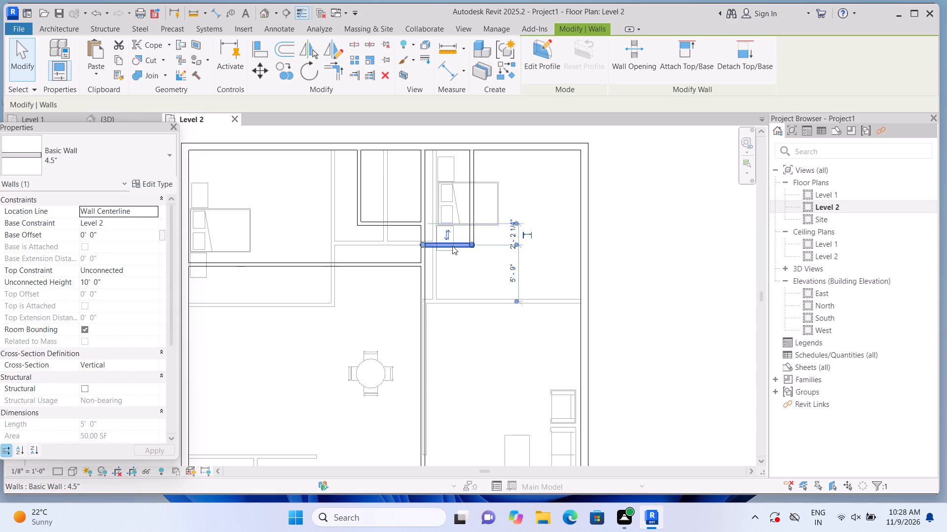
key(Delete)
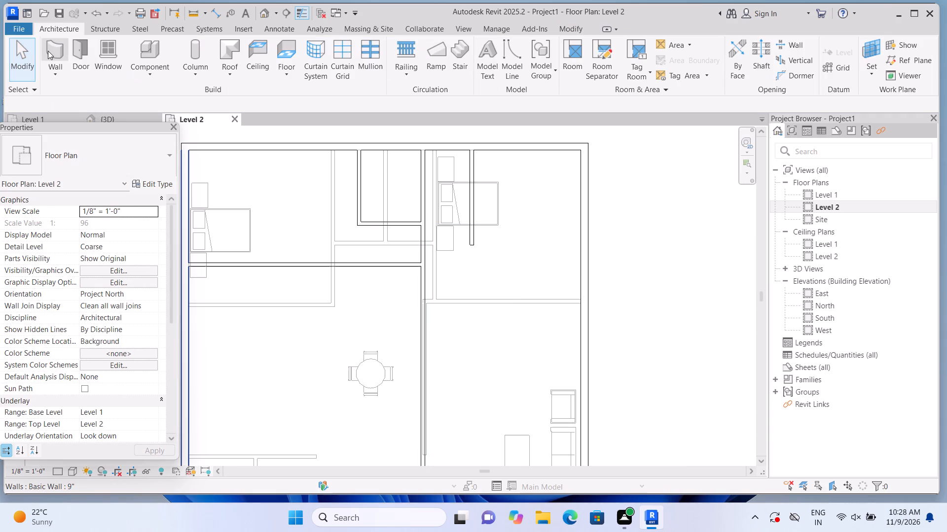
Draw 4.5" walls about 11" south from the short eastern wall's open end and 5'-0" west to the central wall, re-enclosing the small room.
click(48, 51)
click(472, 246)
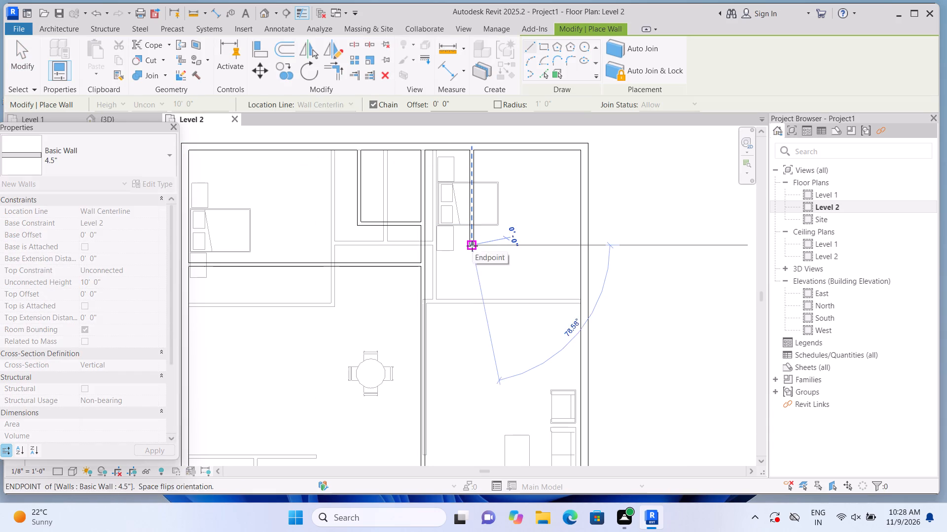
scroll(470, 269, up, 2)
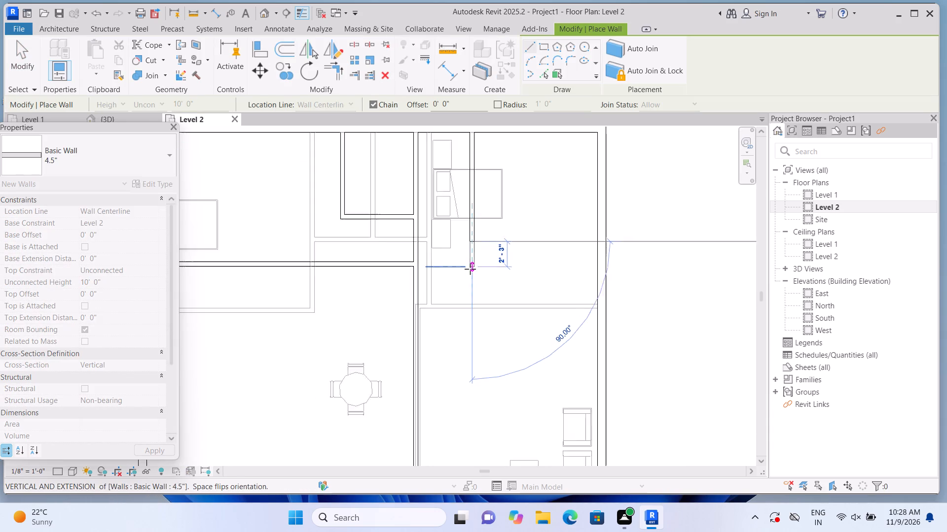
scroll(470, 269, up, 6)
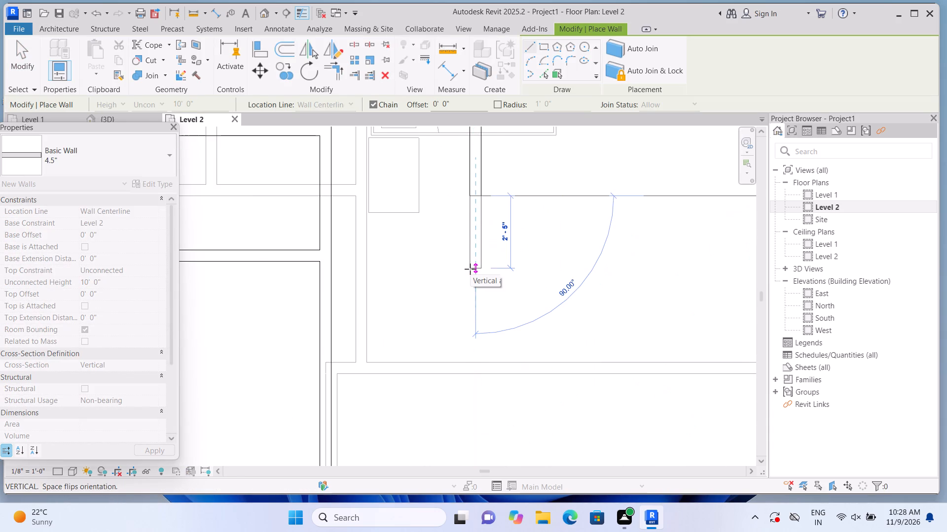
click(472, 222)
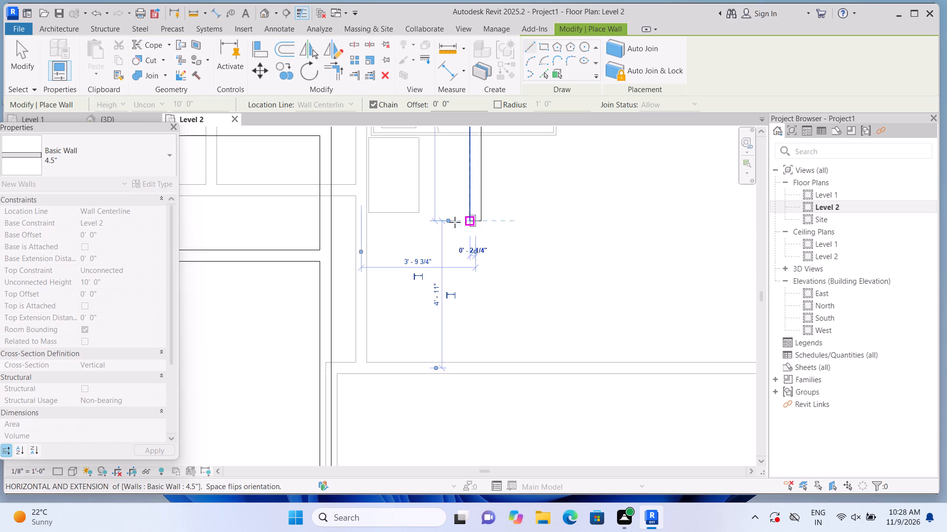
click(330, 228)
scroll(357, 233, down, 9)
scroll(394, 249, down, 1)
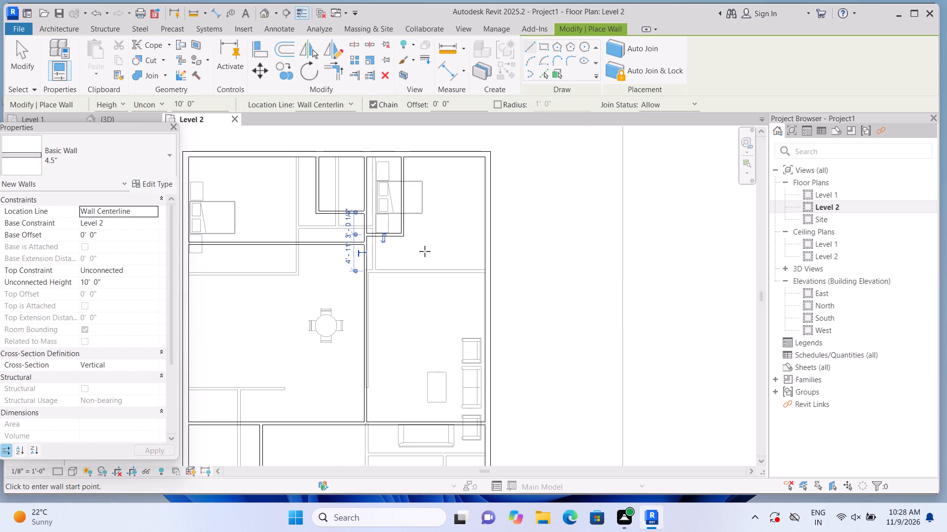
key(Escape)
scroll(436, 244, down, 2)
key(Escape)
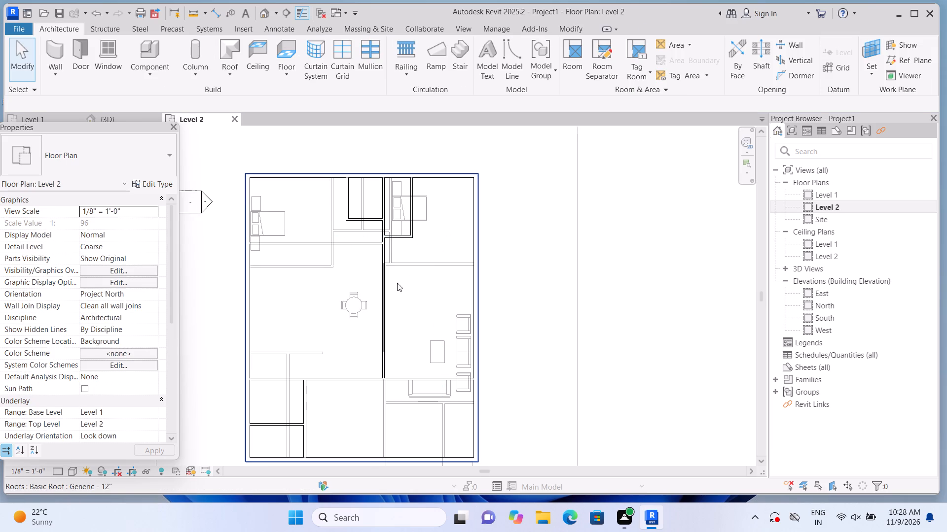
Load the Bed-Box family from the Beds folder of the Furniture library.
middle_drag(343, 284, 485, 258)
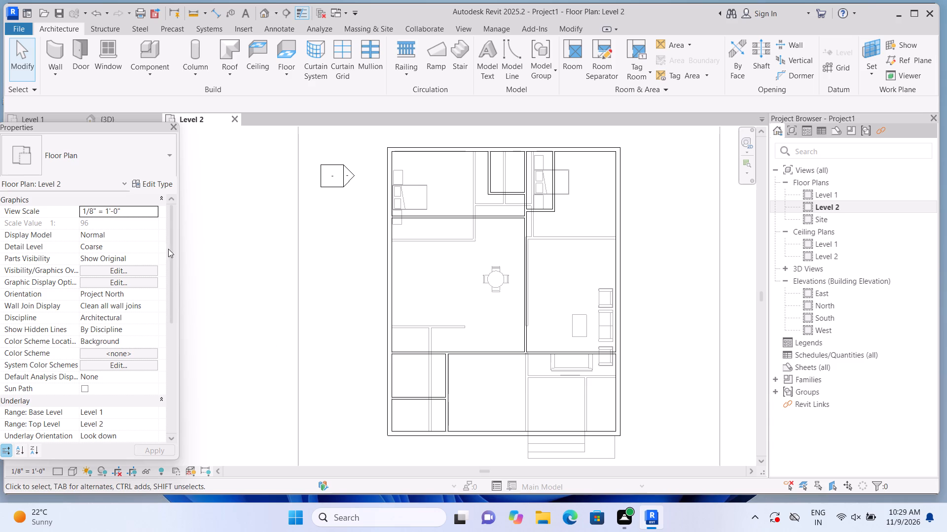
click(151, 52)
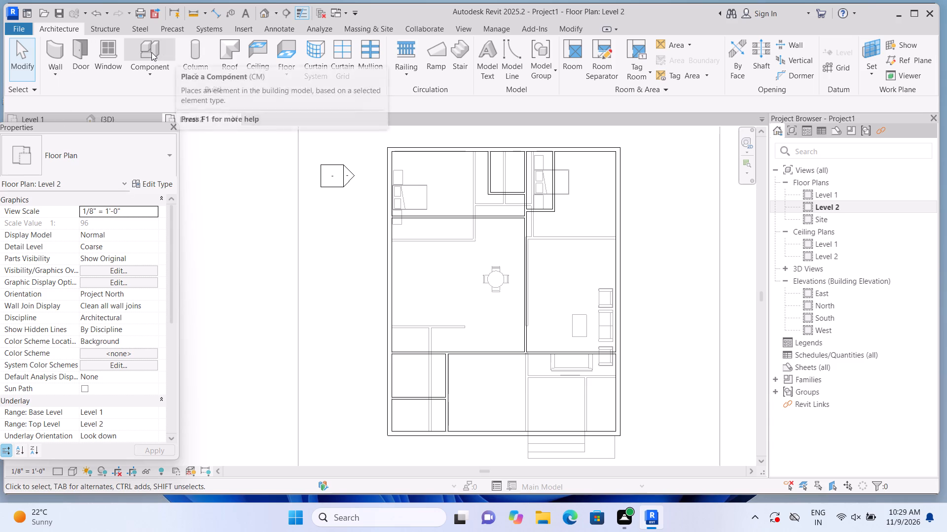
double_click(537, 69)
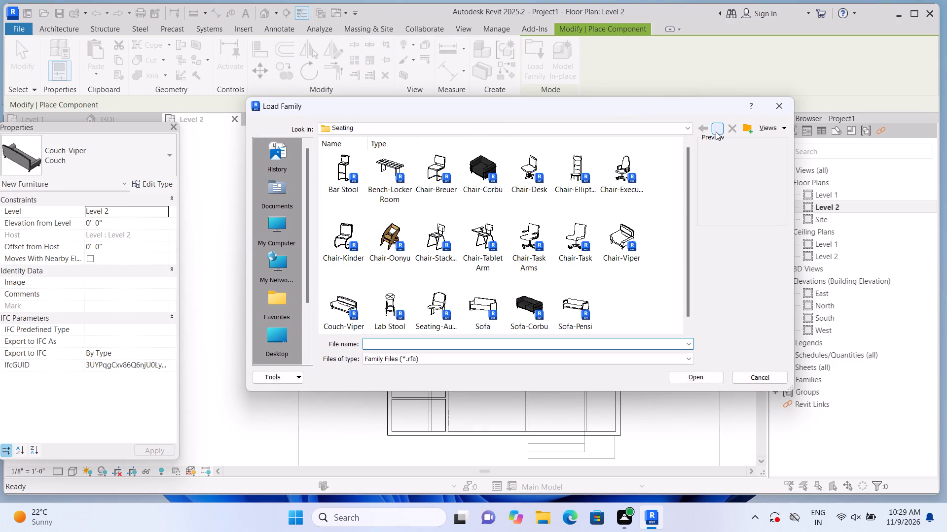
click(716, 131)
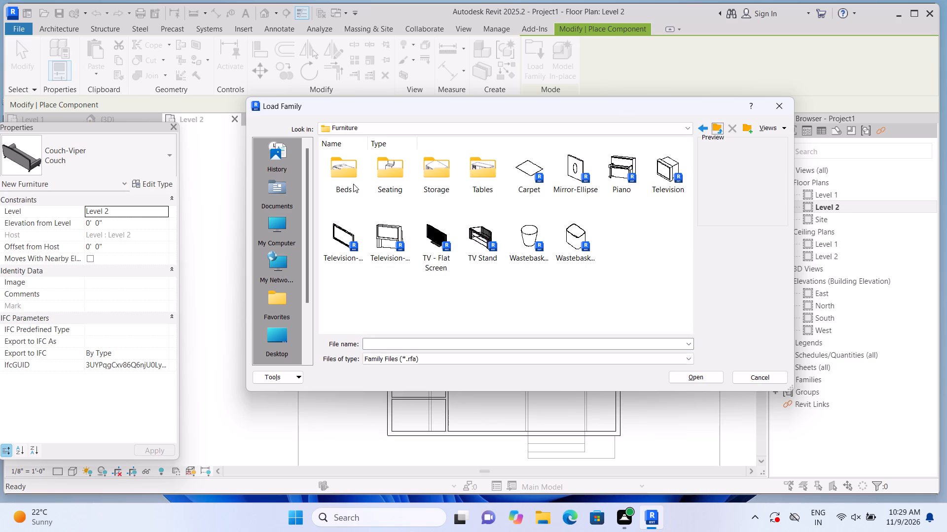
double_click(348, 175)
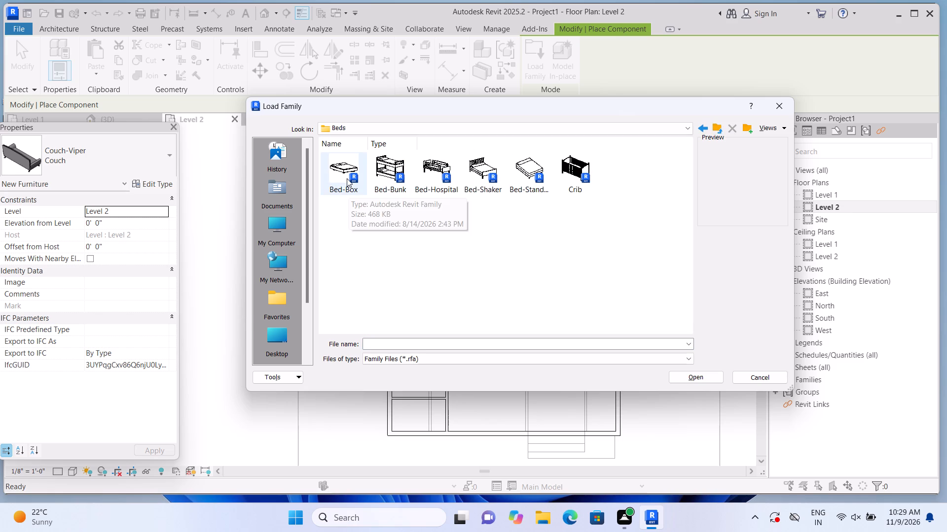
click(347, 178)
click(706, 376)
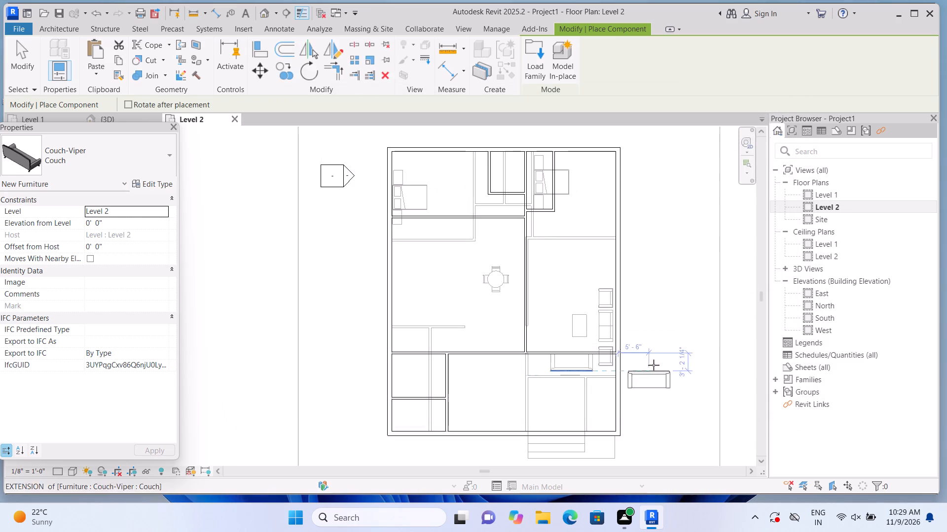
Place a Bed-Box Double 53" x 74" in the large southern room, its head against the east part of the north wall.
click(164, 154)
scroll(125, 252, down, 4)
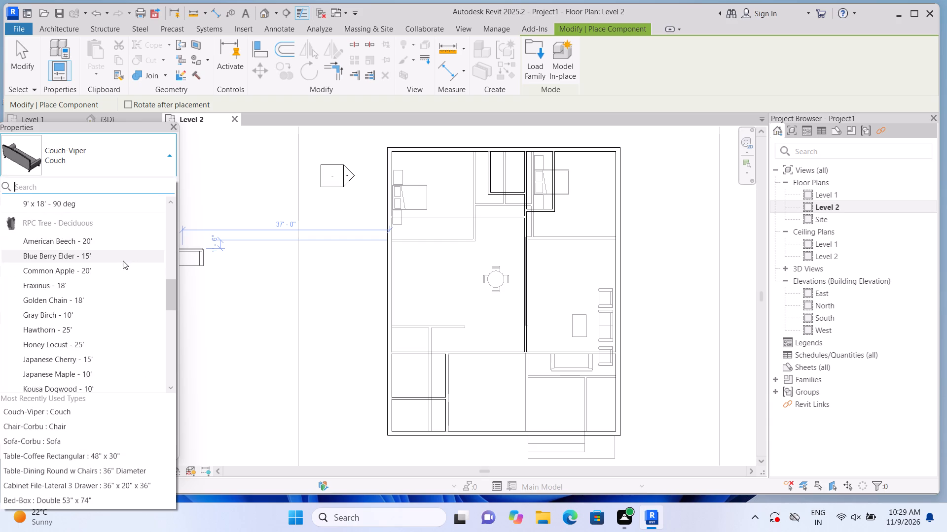
scroll(123, 261, down, 10)
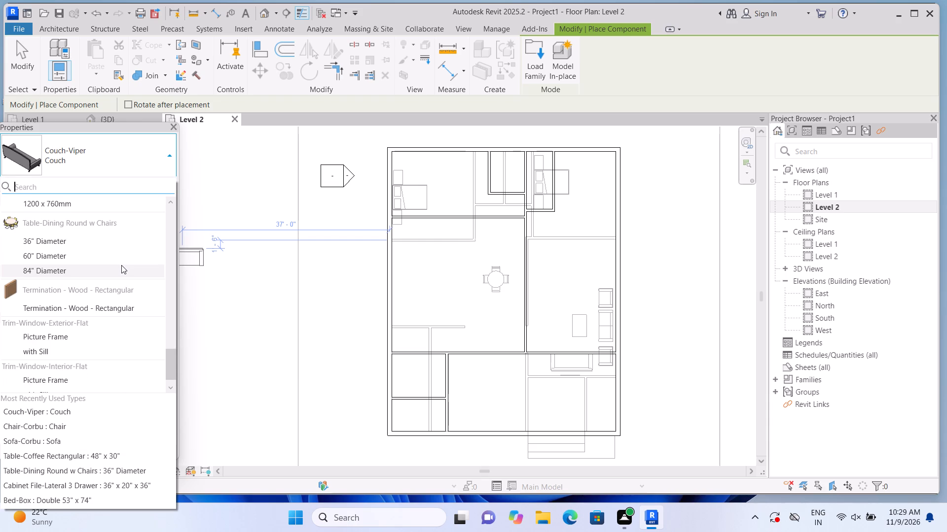
scroll(121, 265, down, 1)
scroll(89, 294, down, 6)
scroll(92, 297, up, 8)
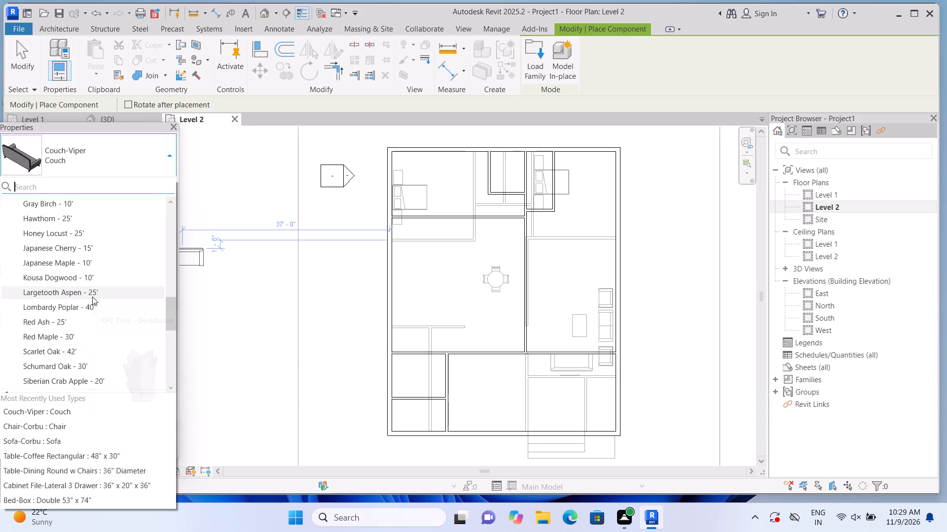
scroll(92, 297, up, 9)
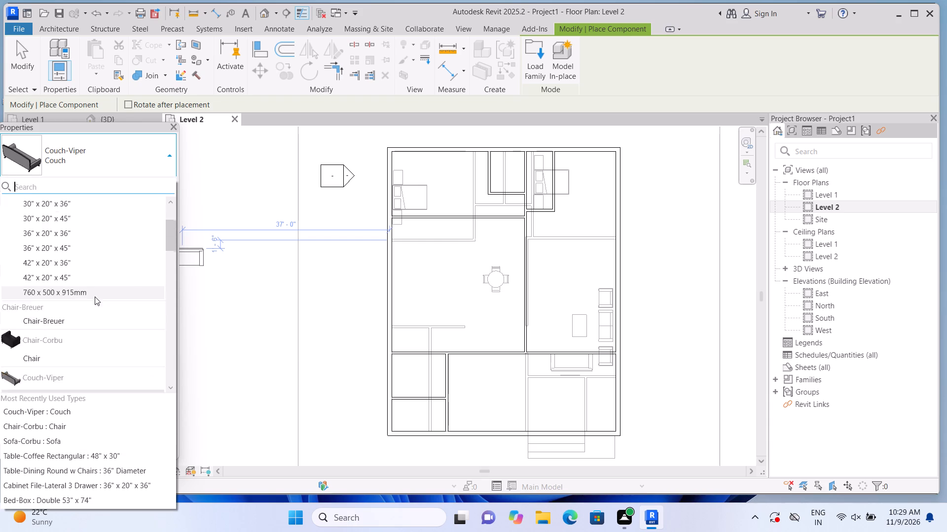
scroll(95, 297, up, 5)
click(60, 225)
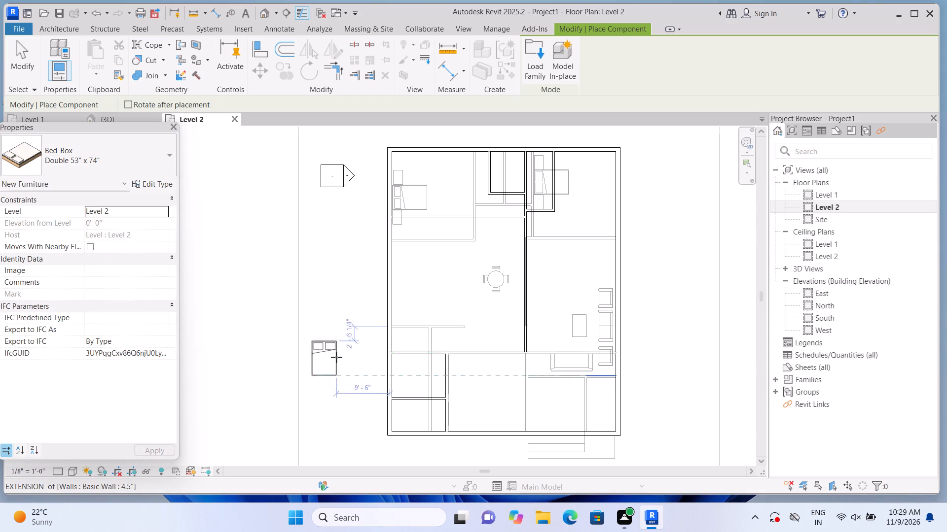
scroll(565, 399, up, 4)
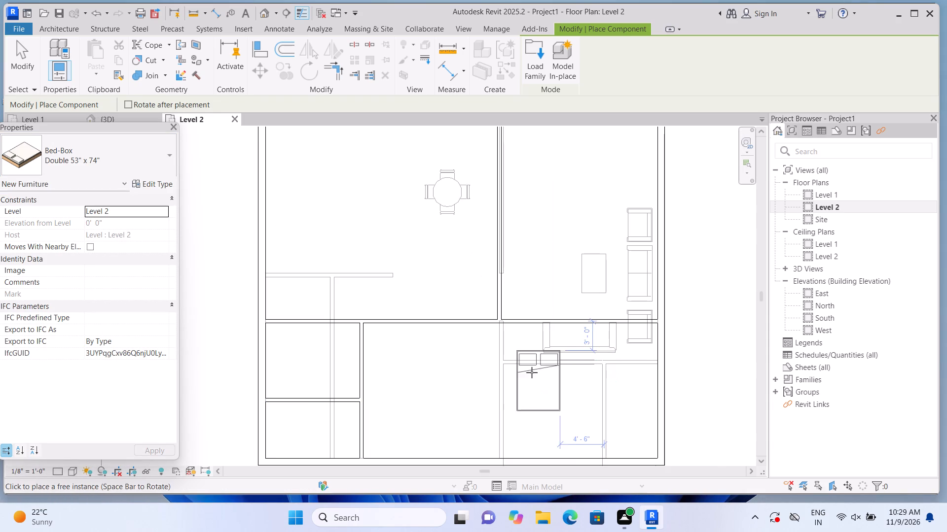
scroll(532, 372, up, 3)
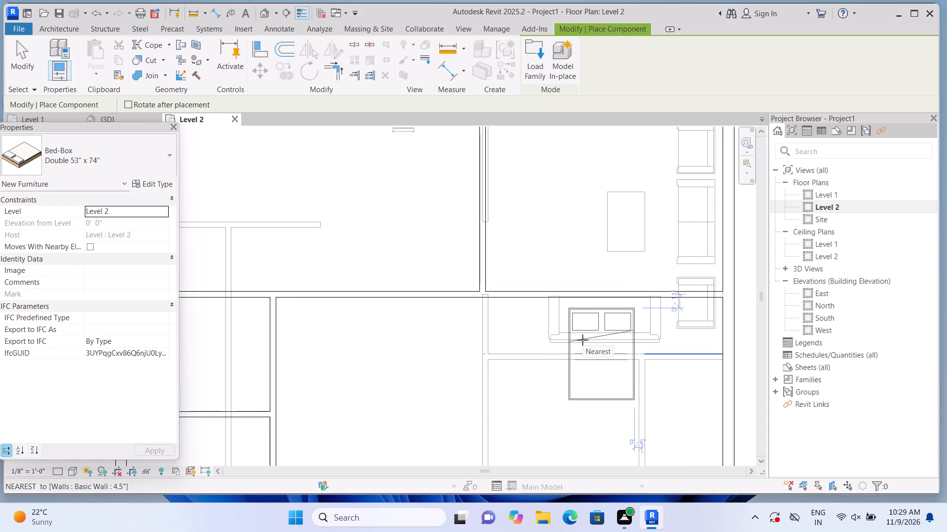
scroll(583, 340, up, 3)
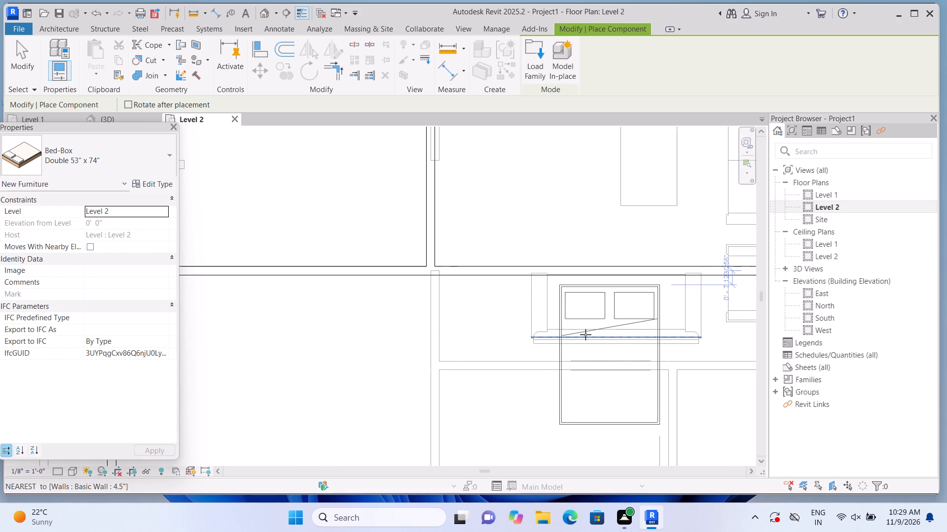
scroll(585, 334, up, 3)
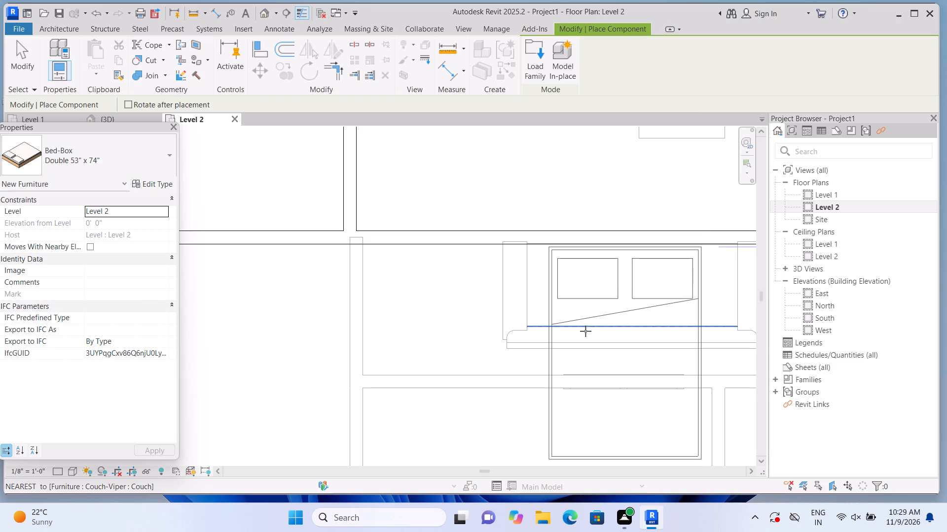
click(585, 331)
Place a second Double 53" x 74" bed in the northwest room, rotated so its head is against the west perimeter wall.
scroll(585, 331, down, 9)
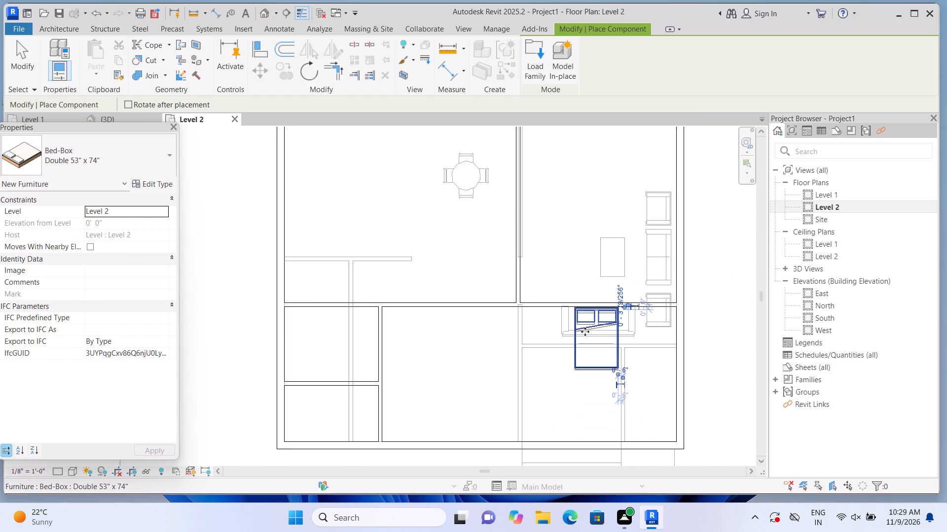
scroll(585, 332, down, 4)
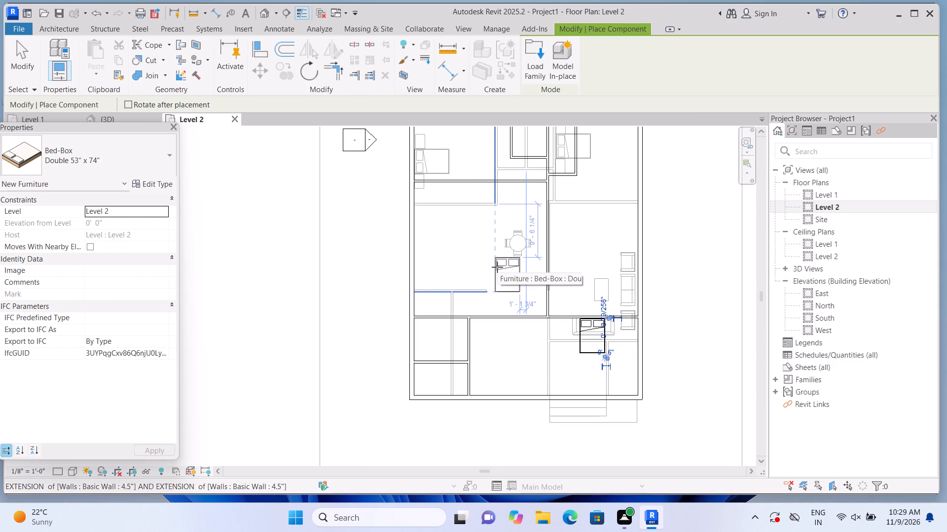
key(space)
key(space)
middle_drag(474, 241, 474, 286)
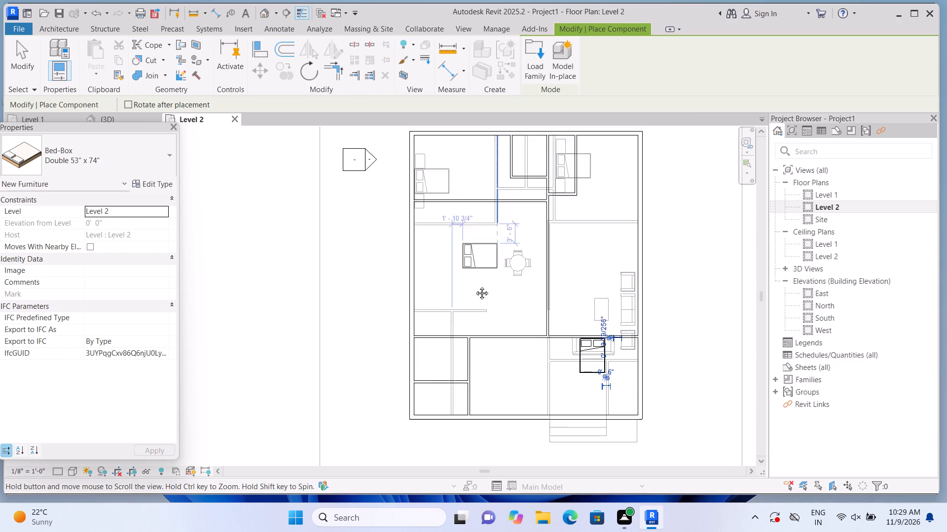
middle_drag(474, 286, 474, 327)
scroll(411, 226, up, 2)
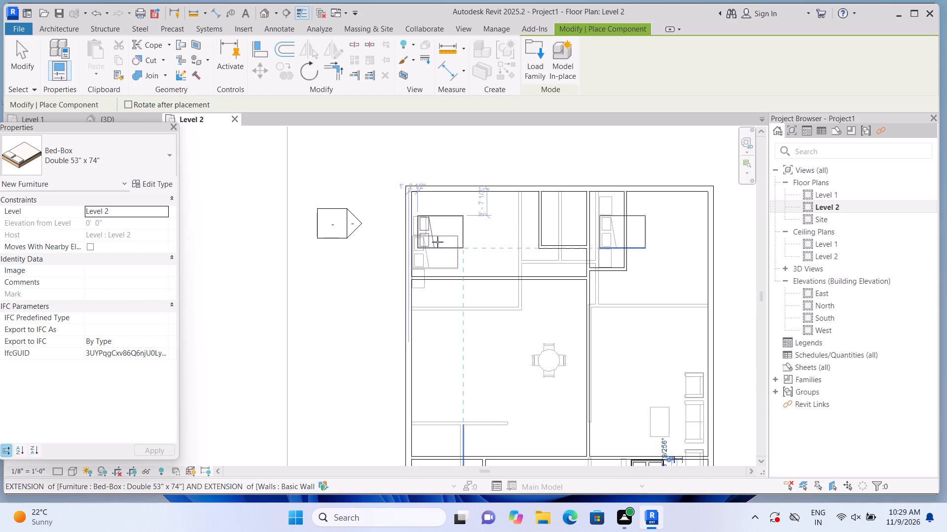
scroll(437, 242, up, 9)
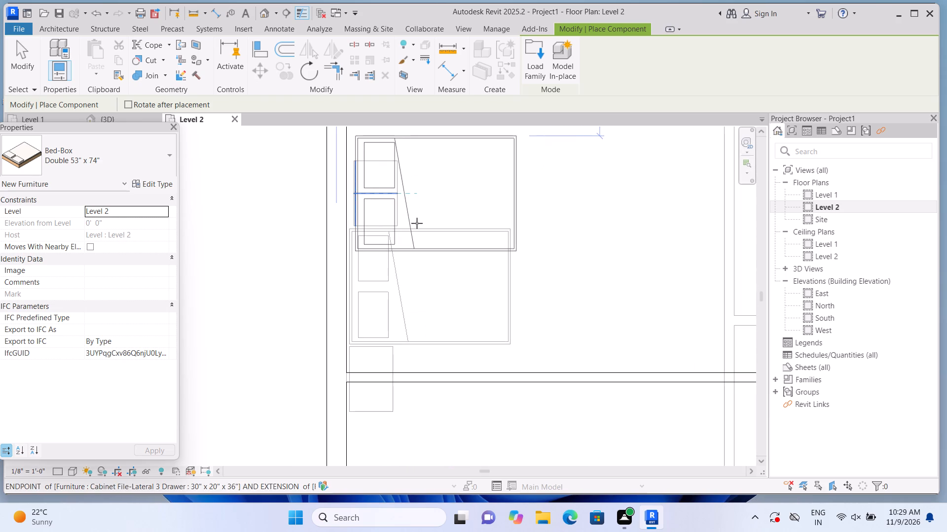
click(414, 222)
Load the Cabinet File-Lateral 2 Drawer family from the Storage folder of the Furniture library.
scroll(416, 250, down, 5)
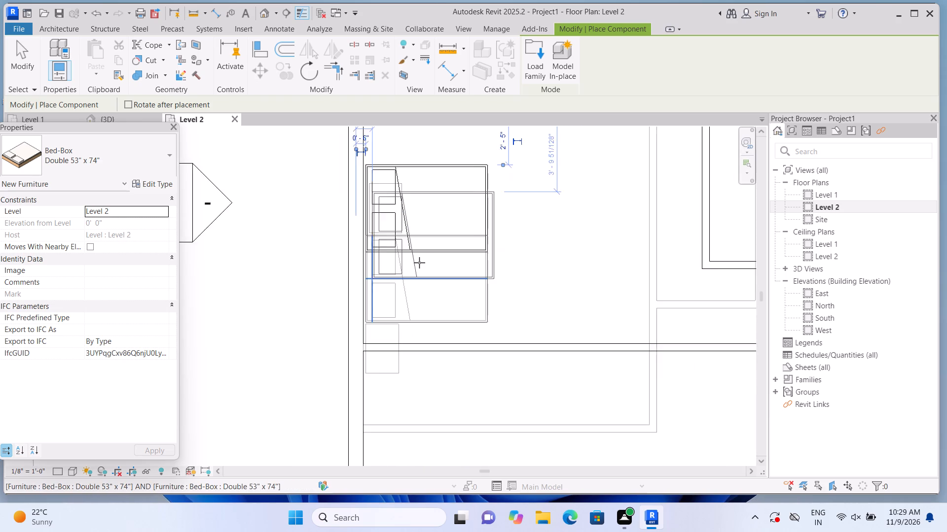
scroll(419, 263, down, 6)
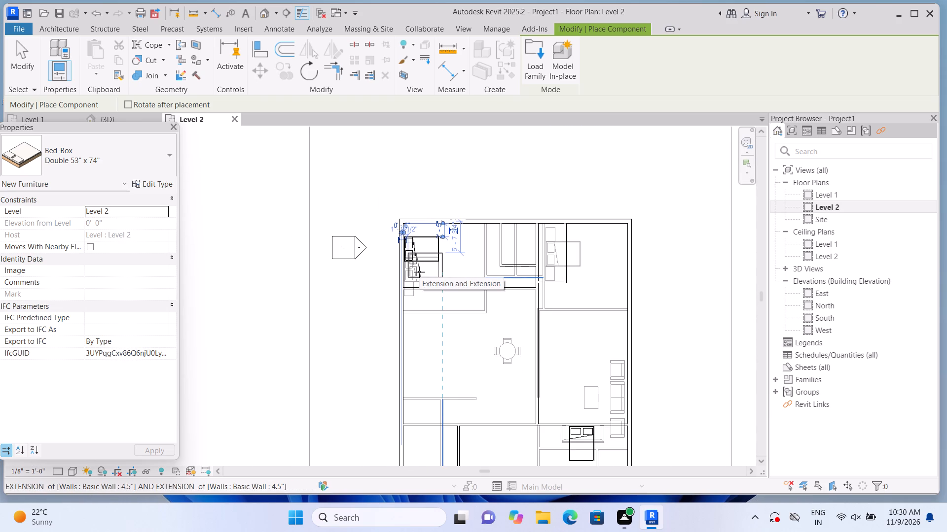
click(527, 72)
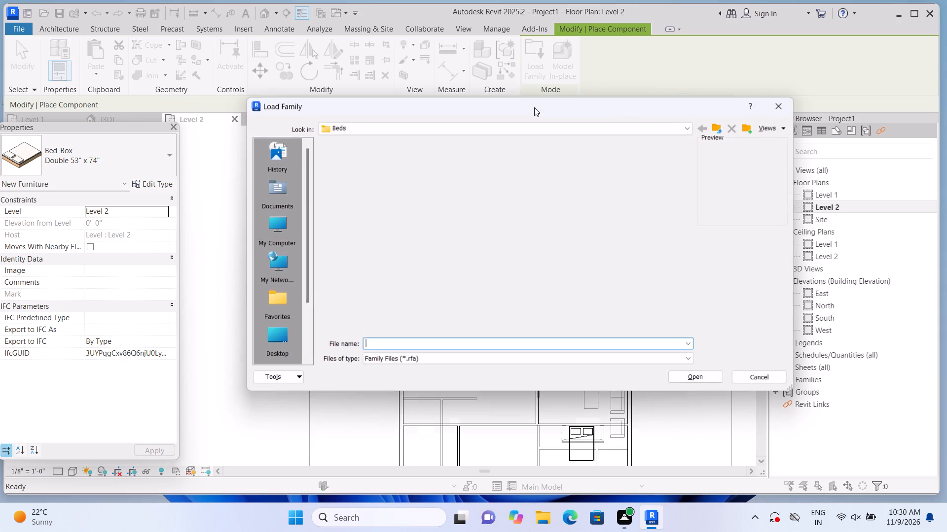
click(722, 127)
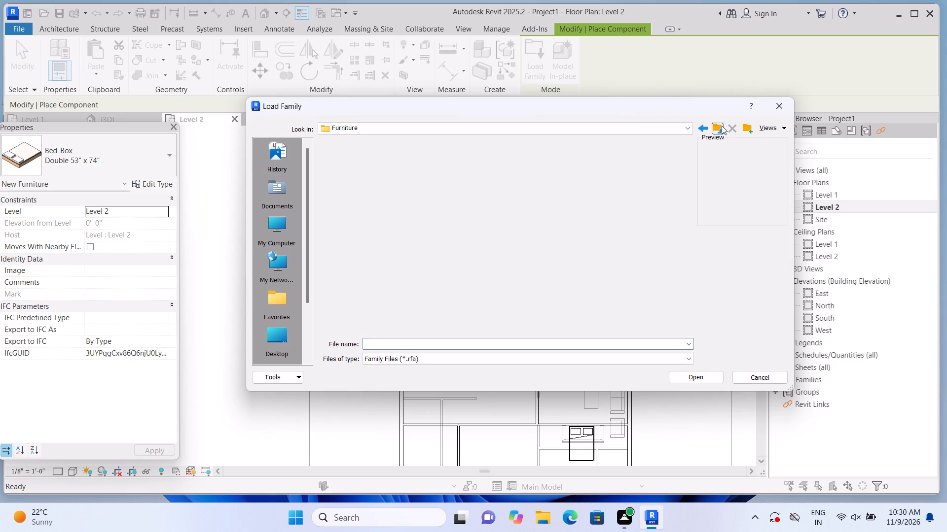
click(437, 184)
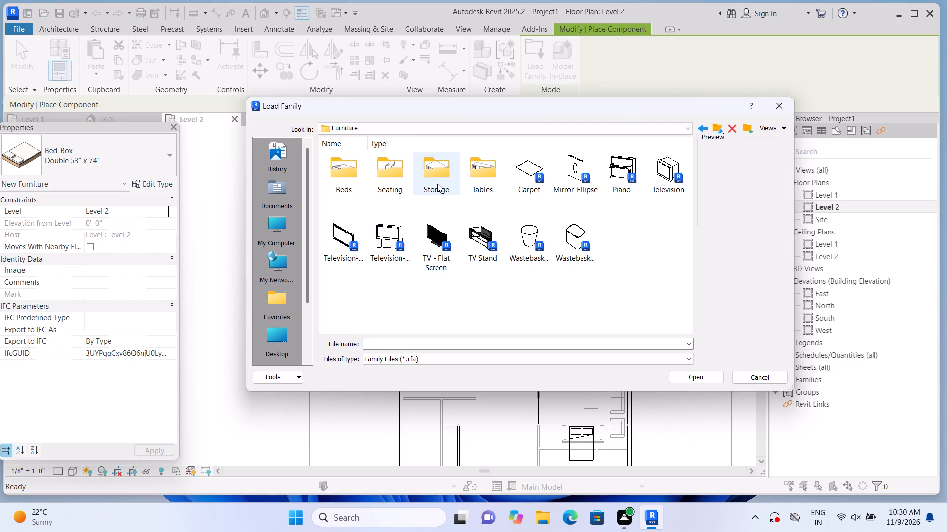
double_click(437, 184)
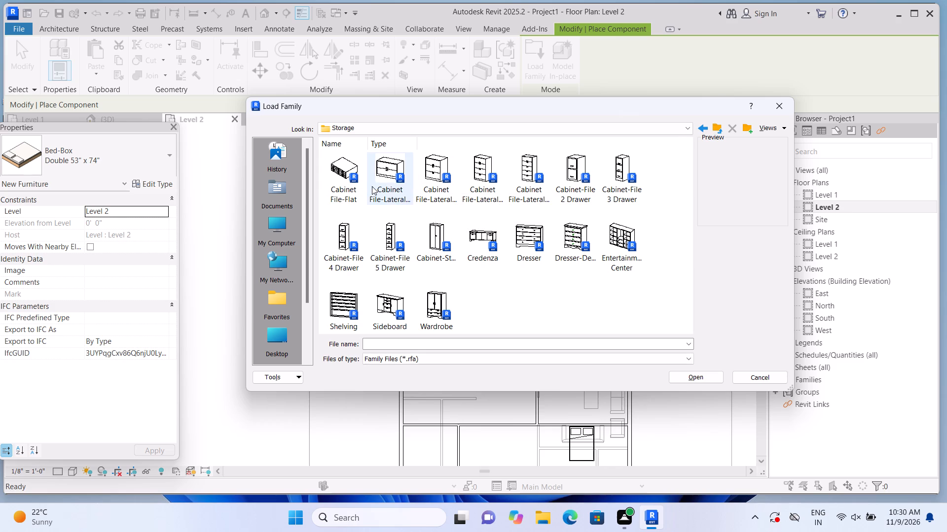
click(396, 182)
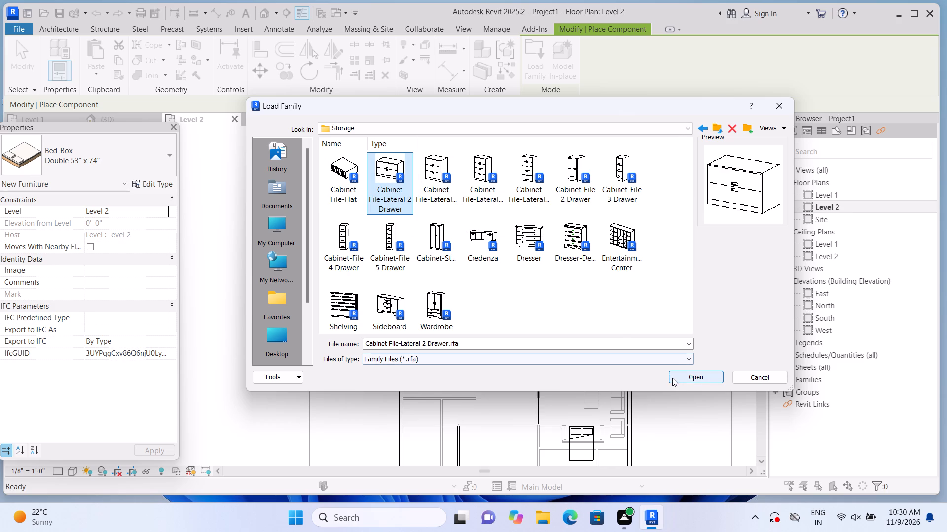
double_click(693, 376)
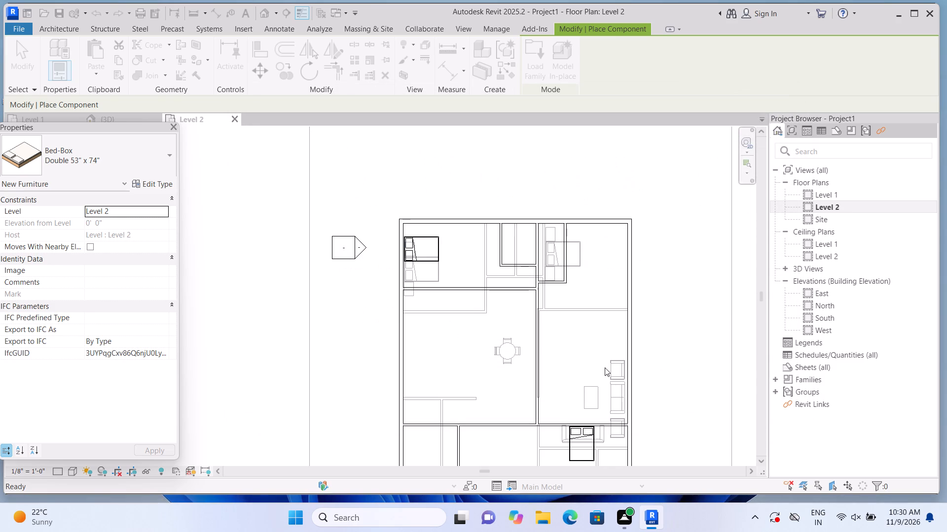
Place a 36" x 20" x 24" lateral 2-drawer cabinet beside the southern room bed's head, on its east side against the north wall.
middle_drag(657, 339, 624, 263)
middle_drag(622, 259, 617, 252)
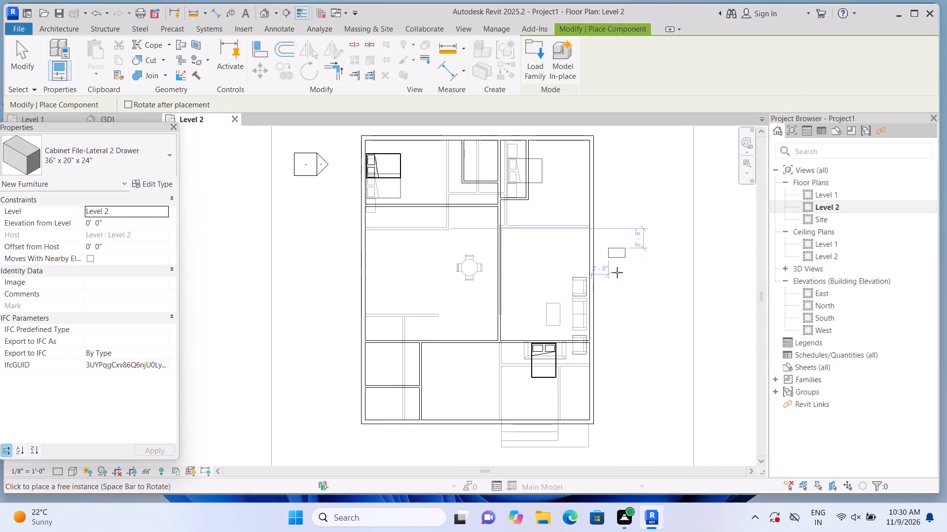
scroll(607, 331, up, 1)
scroll(562, 366, up, 2)
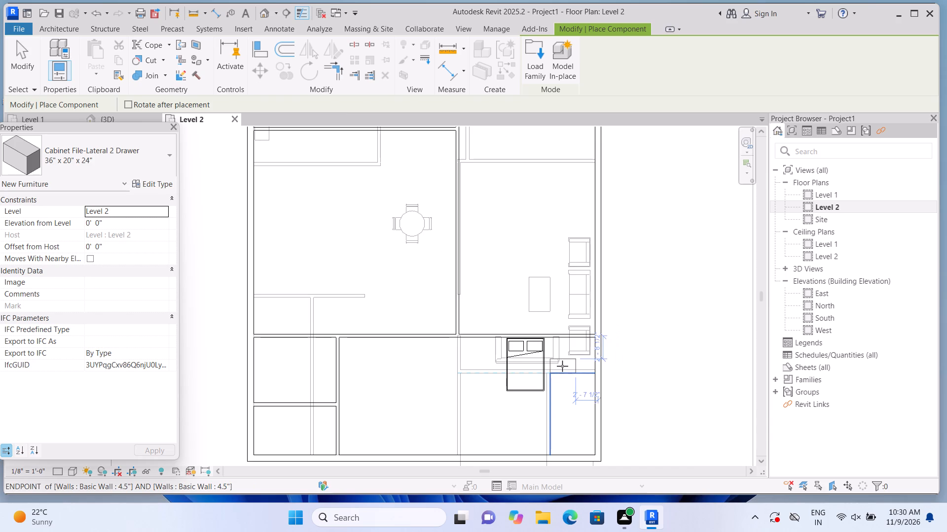
scroll(562, 366, up, 5)
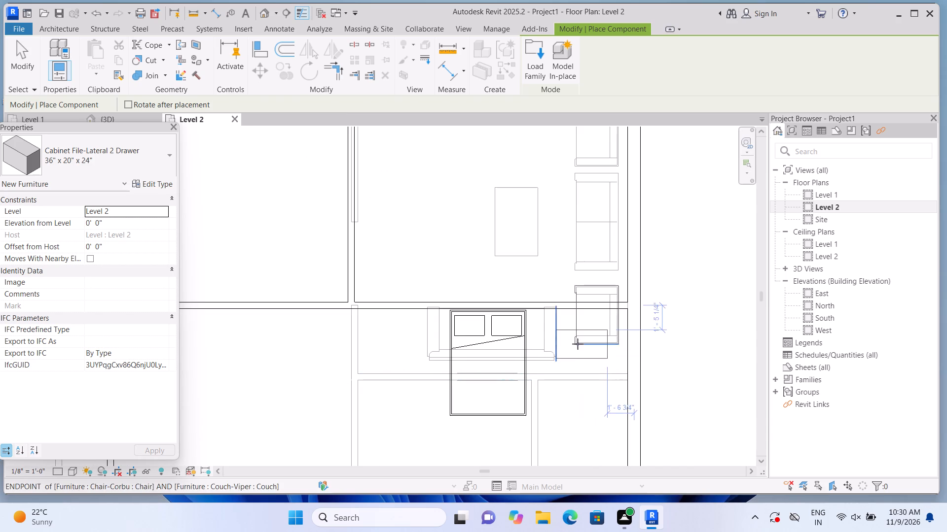
scroll(561, 331, up, 7)
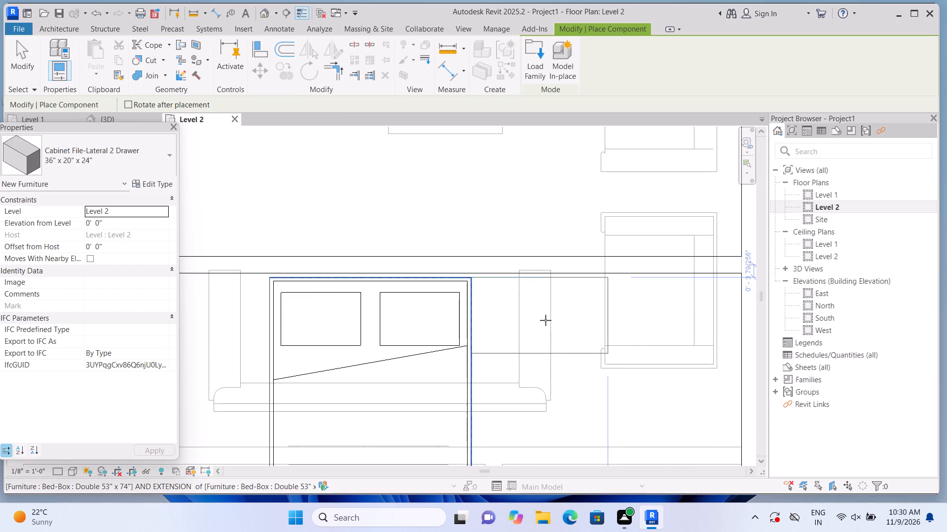
scroll(544, 322, up, 3)
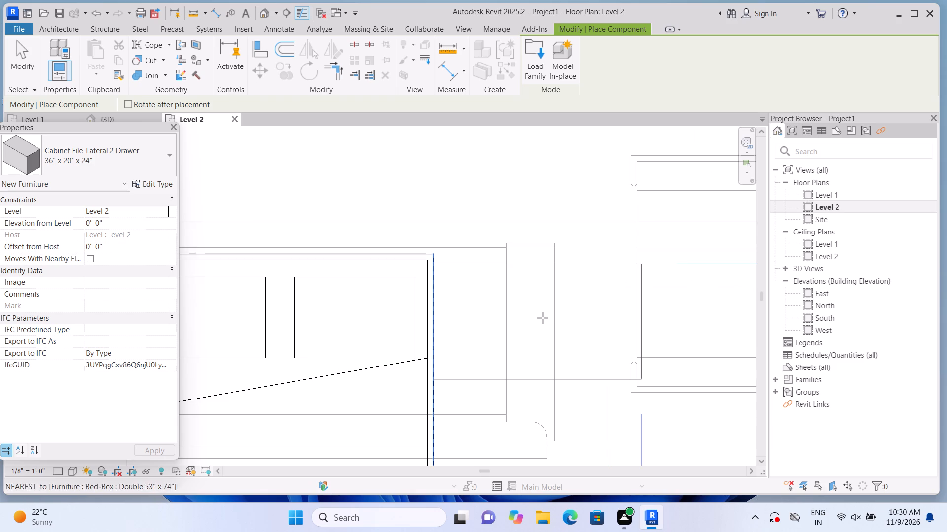
click(543, 315)
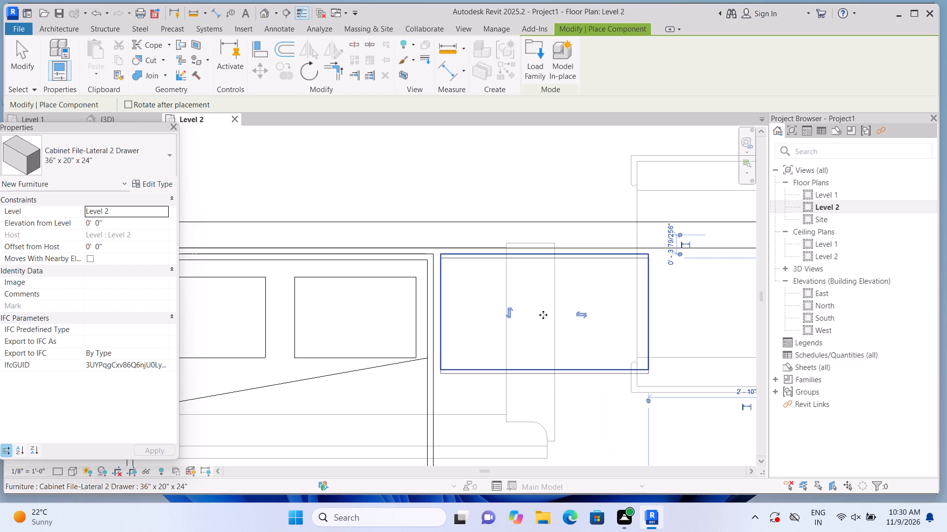
Place a matching 36" x 20" x 24" 2-drawer cabinet on the west side of the southern room bed's head.
scroll(546, 316, down, 12)
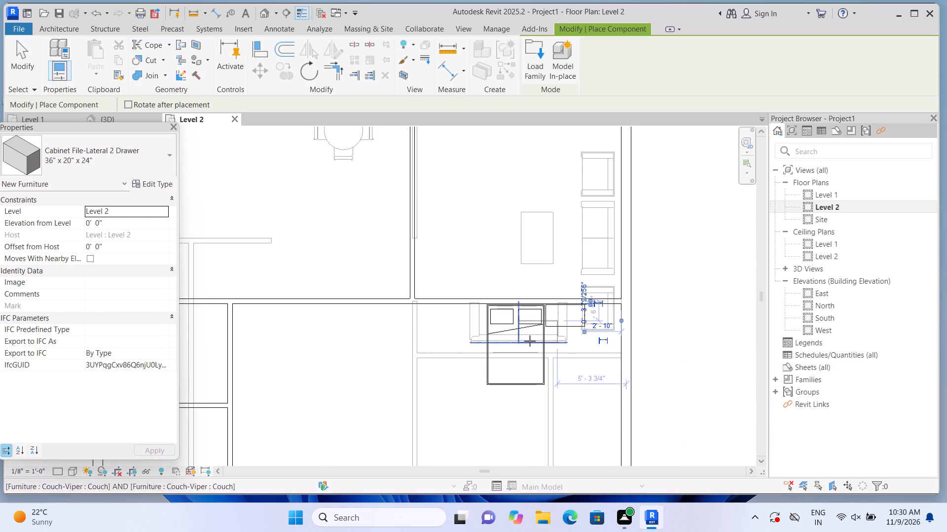
scroll(446, 334, up, 9)
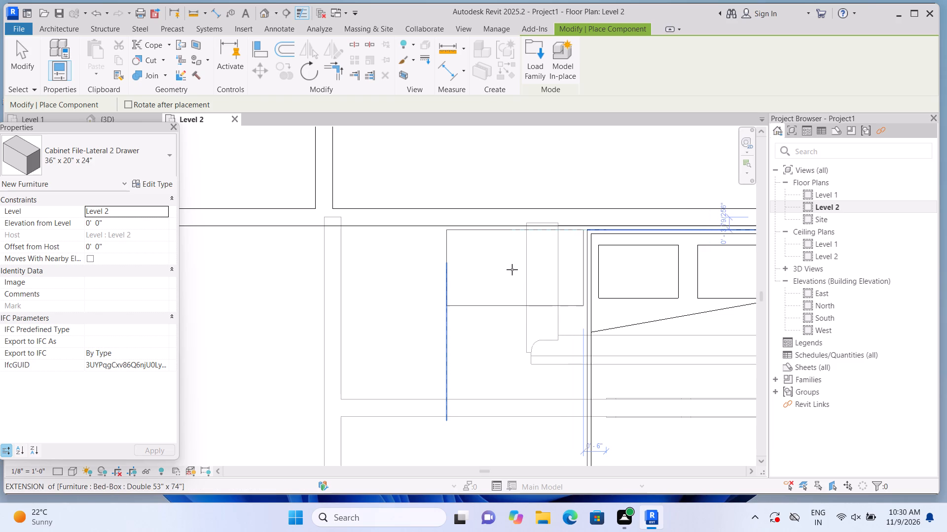
click(512, 269)
Load the Cabinet File-Lateral 3 Drawer family from the Storage folder.
scroll(504, 294, down, 8)
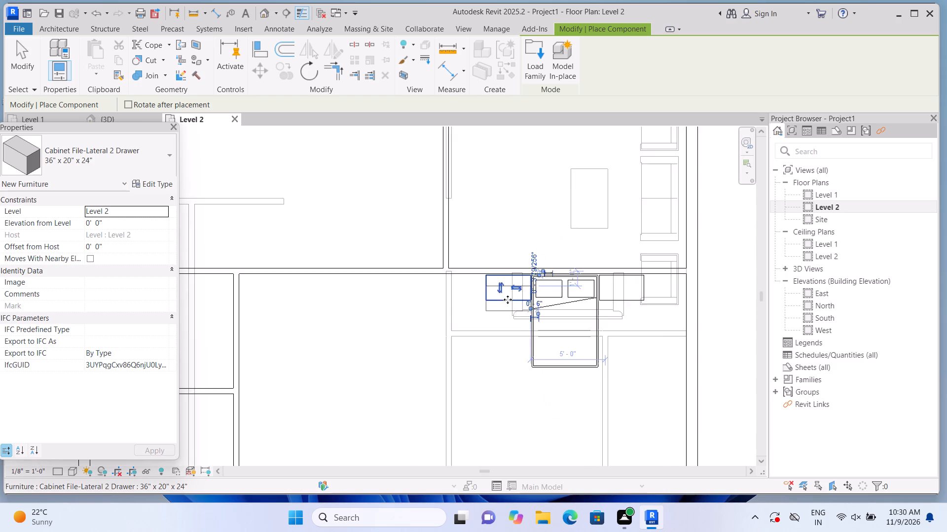
scroll(508, 299, down, 5)
click(533, 77)
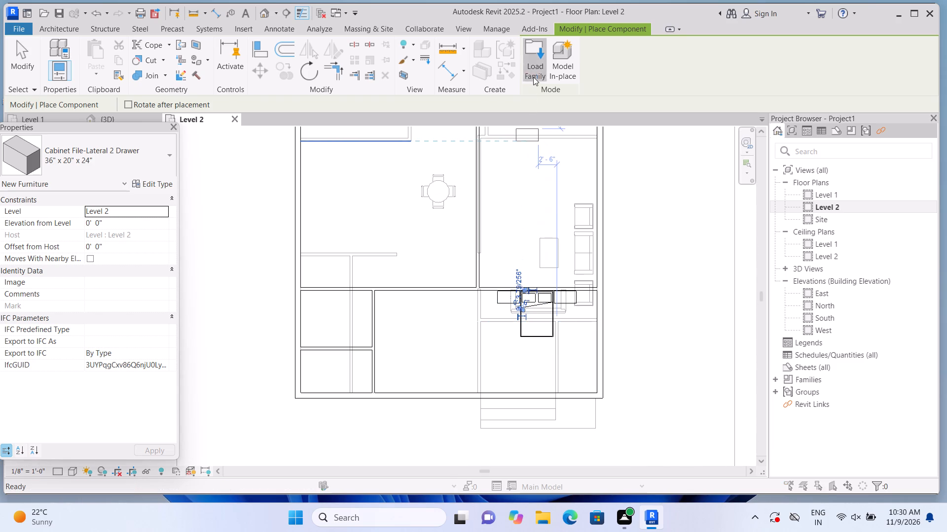
click(437, 183)
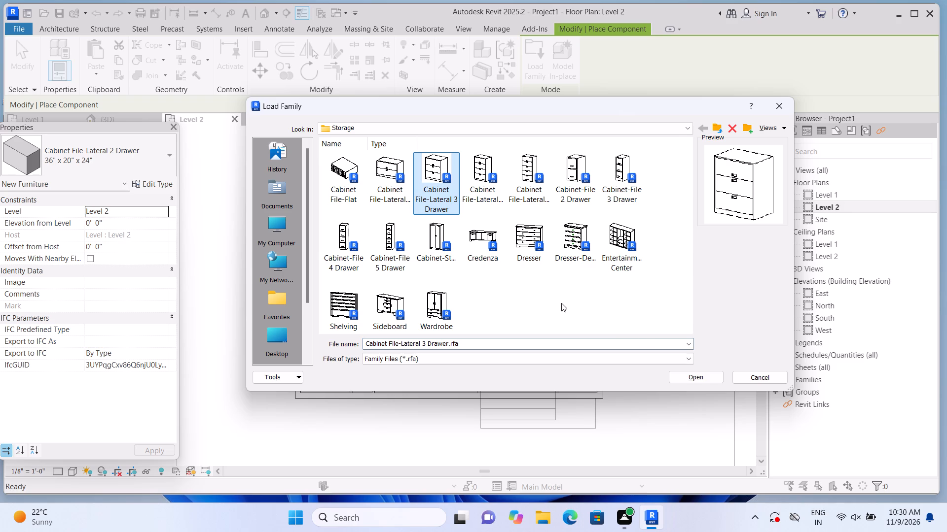
click(700, 374)
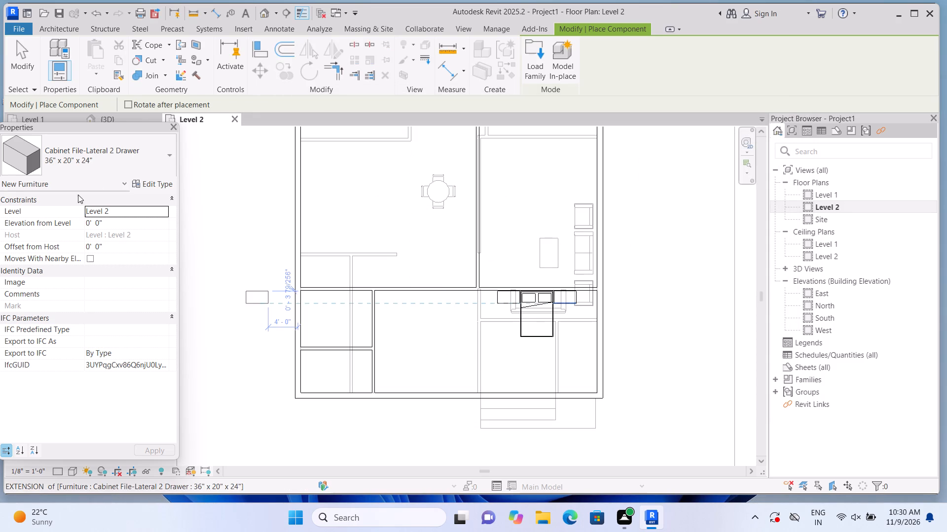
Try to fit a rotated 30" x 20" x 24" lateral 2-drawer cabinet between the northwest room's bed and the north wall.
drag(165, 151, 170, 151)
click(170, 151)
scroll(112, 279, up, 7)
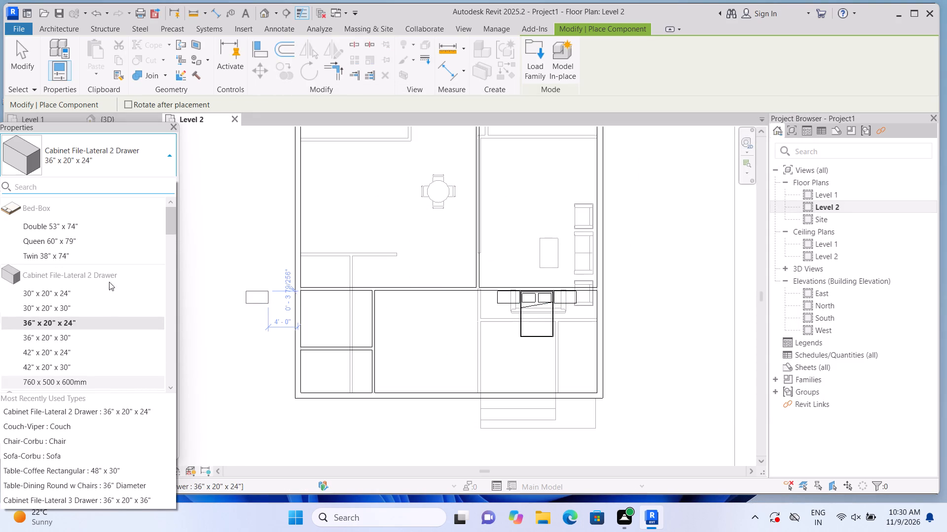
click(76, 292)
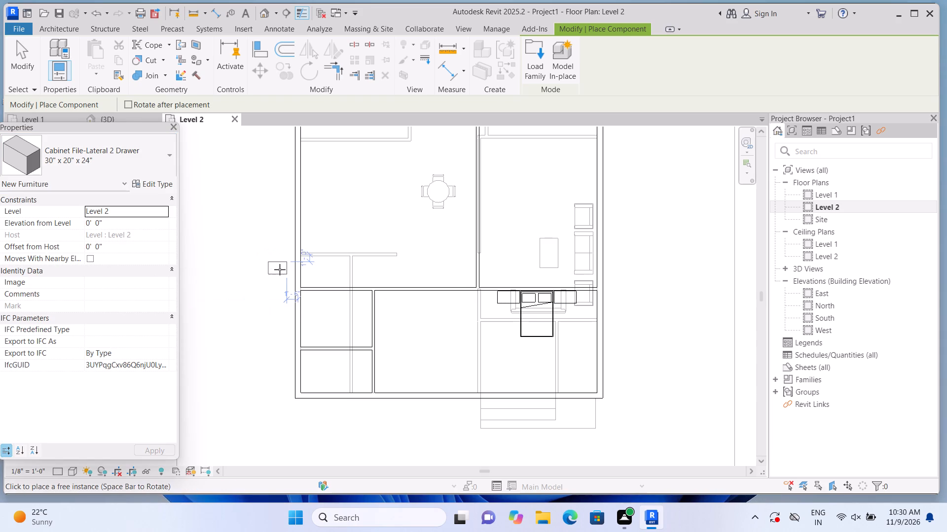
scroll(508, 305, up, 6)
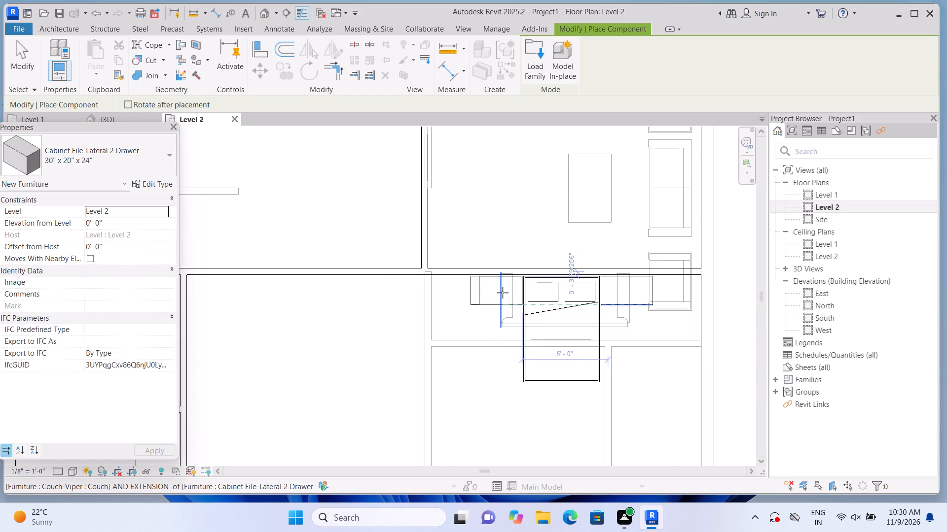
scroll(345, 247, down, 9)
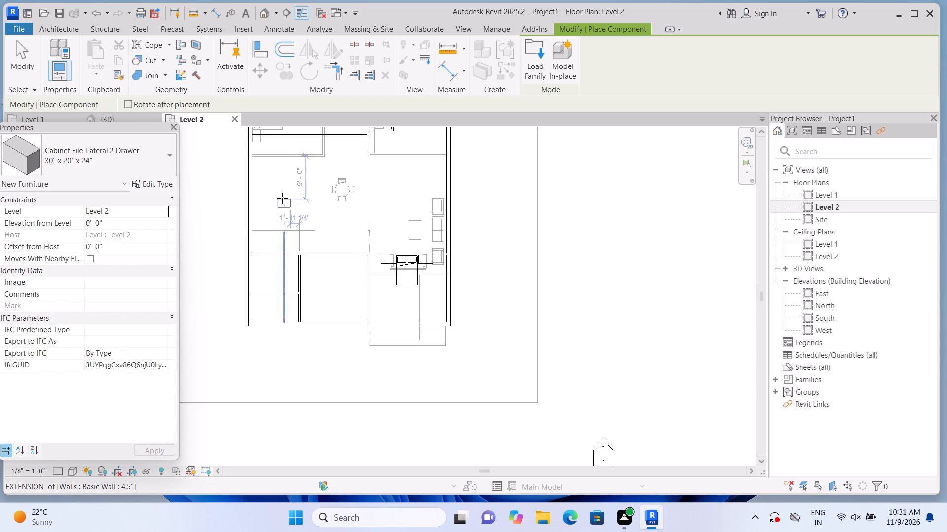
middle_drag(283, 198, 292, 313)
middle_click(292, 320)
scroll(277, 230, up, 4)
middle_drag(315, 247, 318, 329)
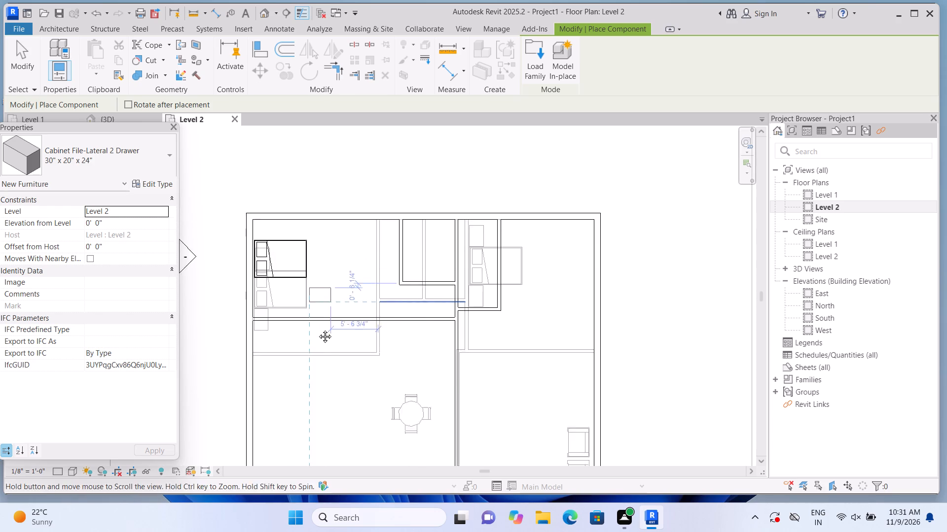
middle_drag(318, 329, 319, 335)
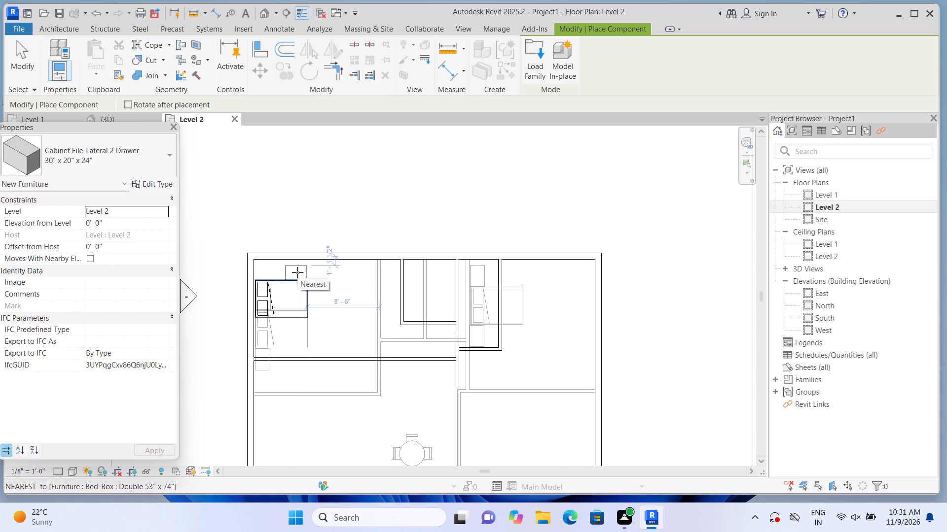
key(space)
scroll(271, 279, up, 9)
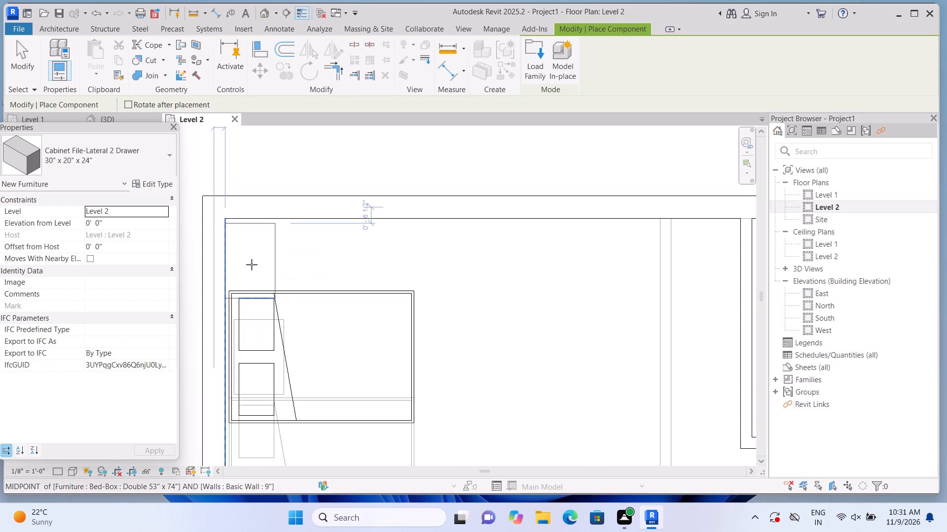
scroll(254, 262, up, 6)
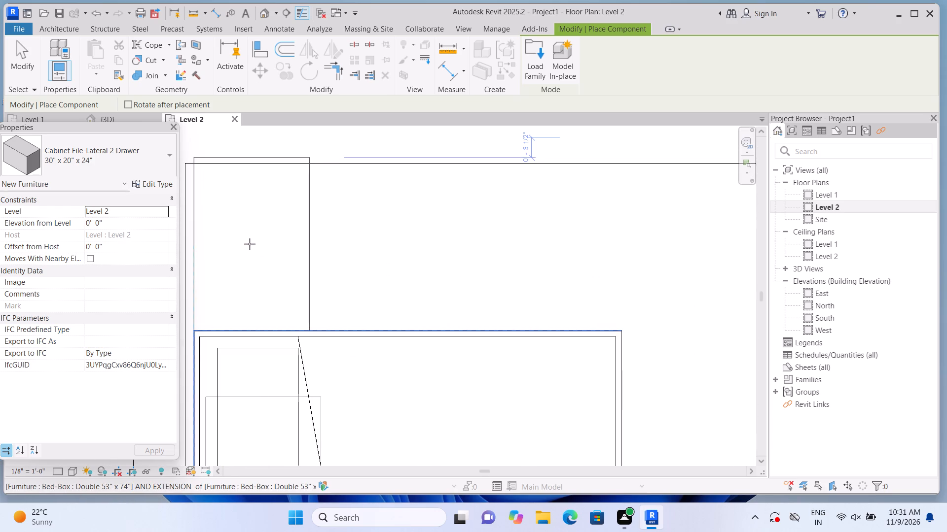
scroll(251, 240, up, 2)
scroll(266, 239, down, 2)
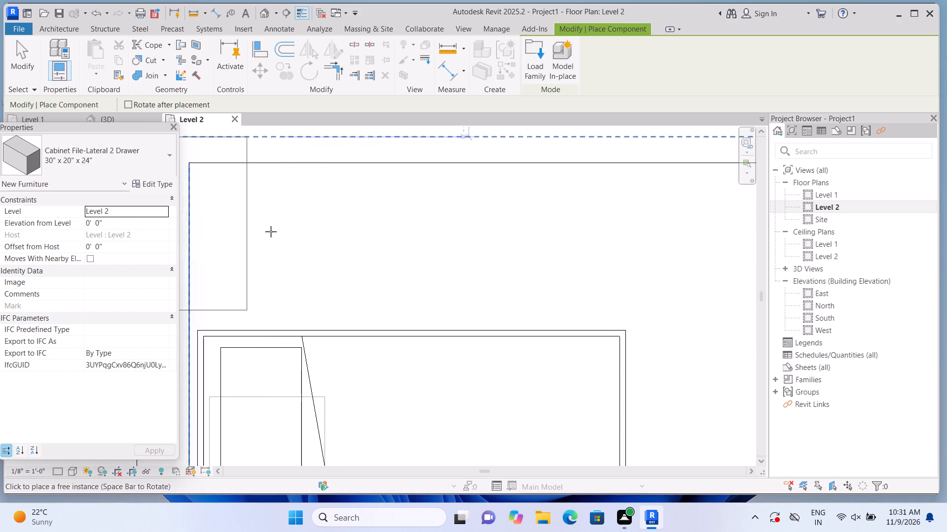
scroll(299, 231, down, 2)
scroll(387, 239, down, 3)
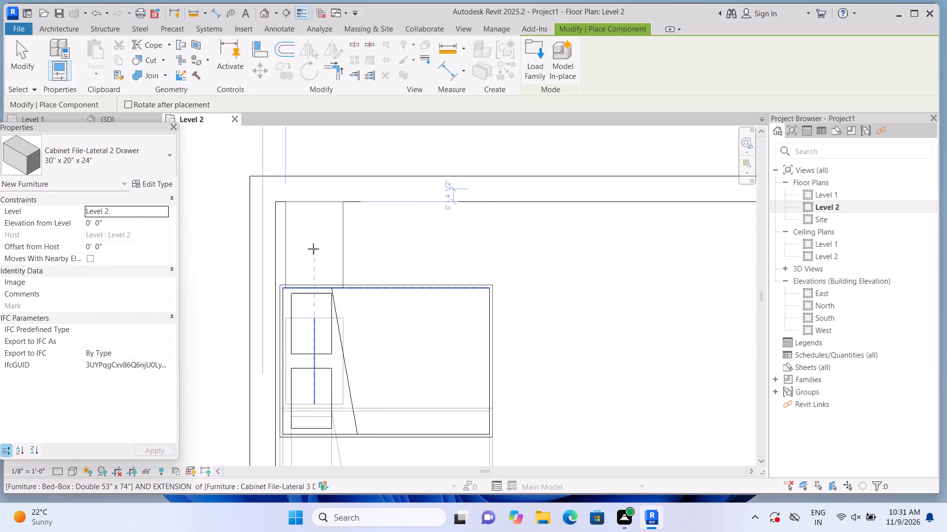
Place an unrotated 30" x 20" x 36" lateral 3-drawer cabinet between the northwest room's bed head and the north wall.
click(161, 158)
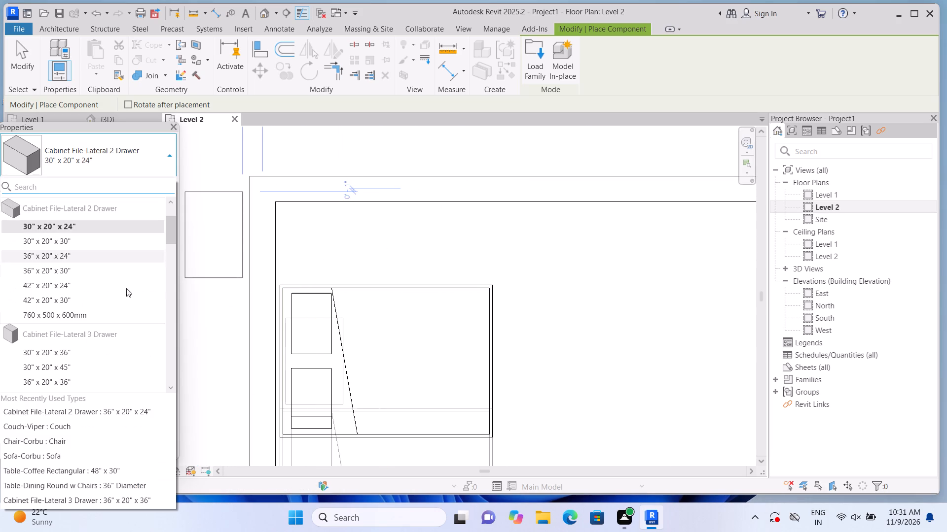
click(71, 353)
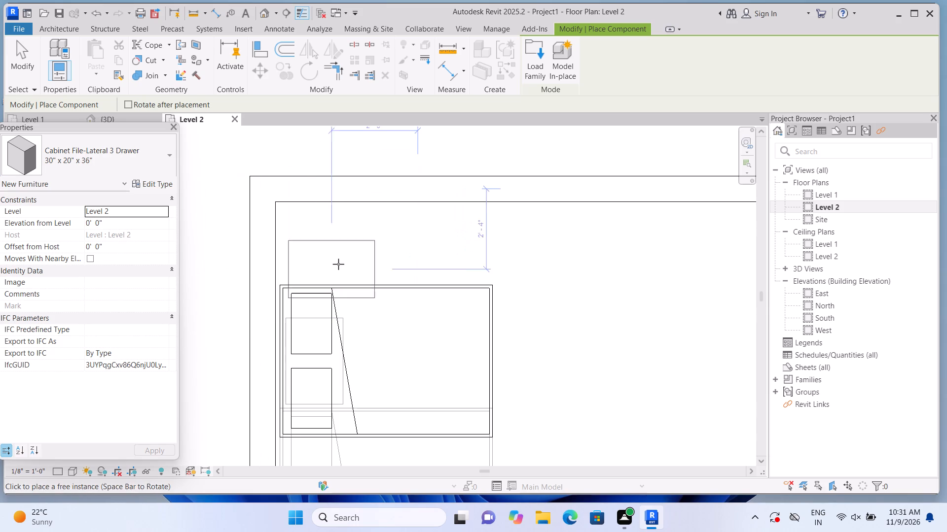
scroll(327, 249, up, 1)
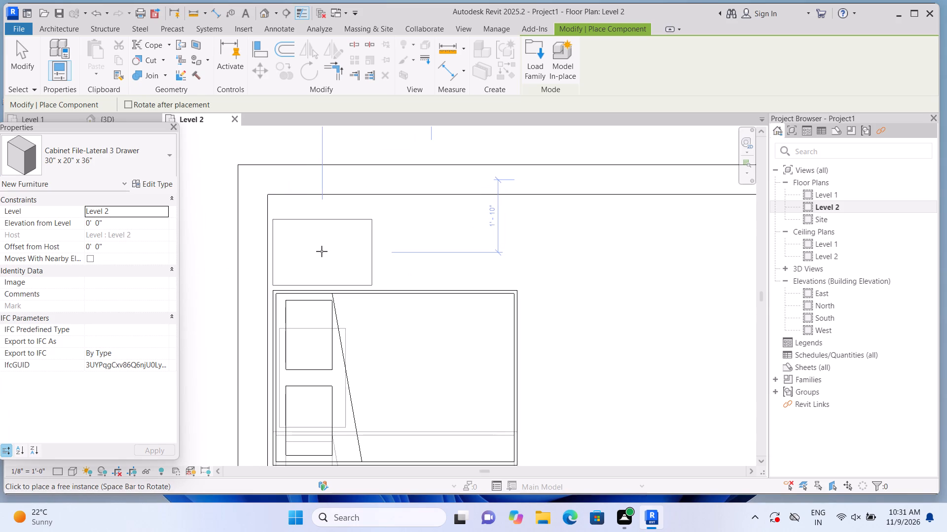
click(322, 251)
Place a second 30" x 20" x 36" lateral 3-drawer cabinet on the south side of the northwest room's bed head.
scroll(323, 249, down, 3)
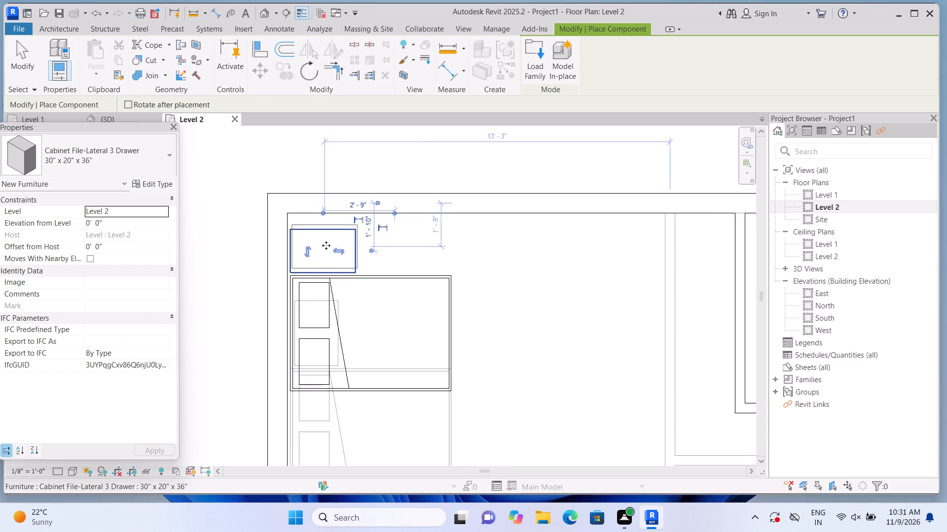
scroll(326, 245, down, 2)
scroll(349, 366, down, 1)
middle_drag(349, 366, 348, 319)
scroll(316, 332, up, 2)
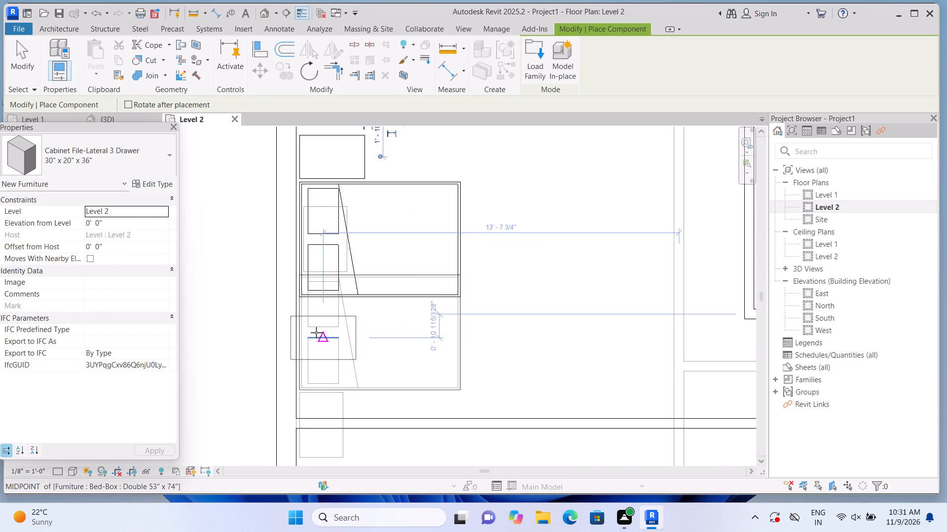
scroll(316, 332, up, 8)
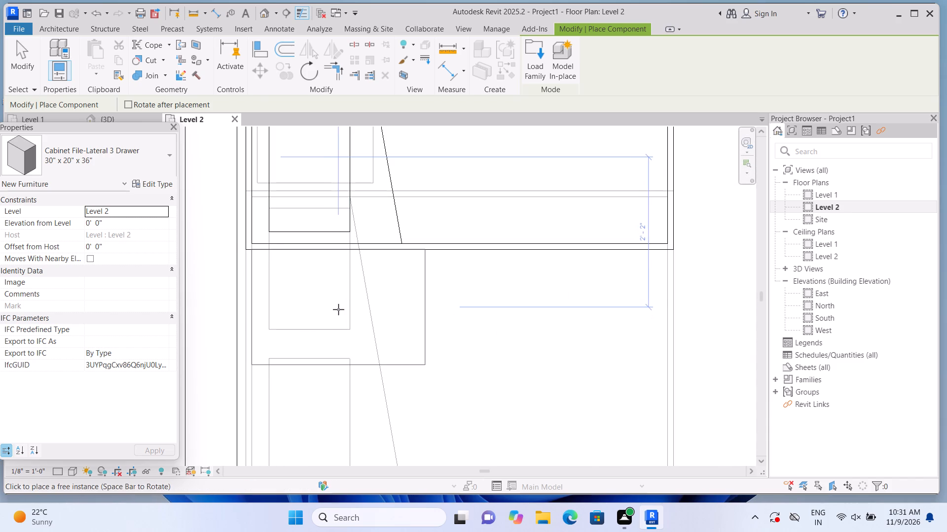
scroll(338, 320, up, 2)
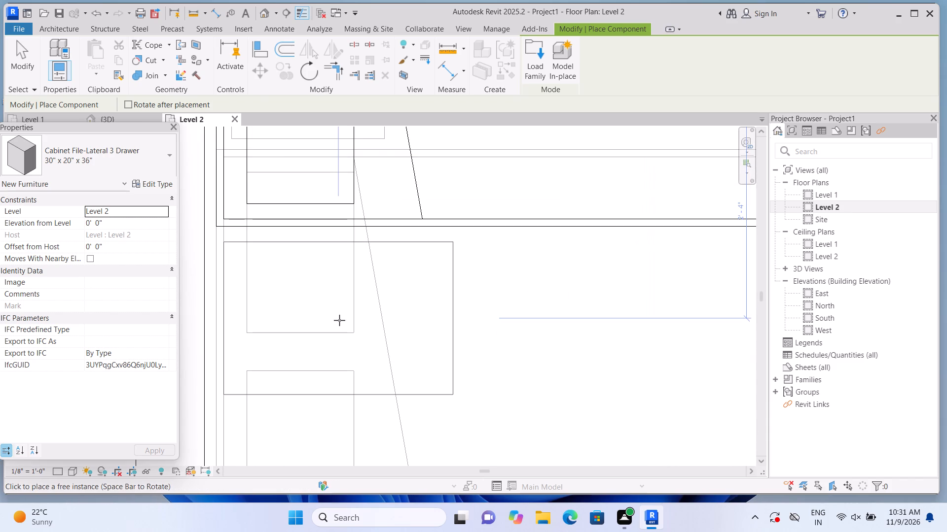
scroll(347, 323, down, 2)
scroll(346, 323, up, 2)
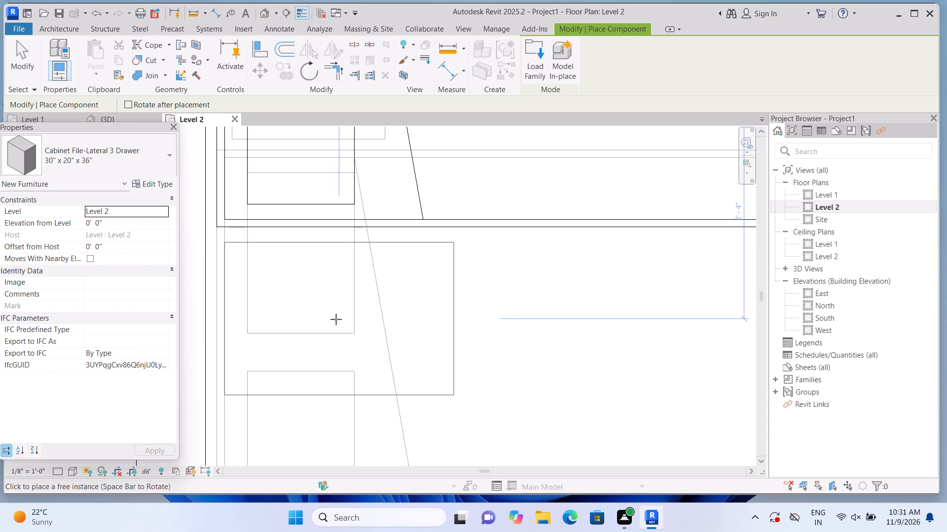
scroll(334, 318, down, 9)
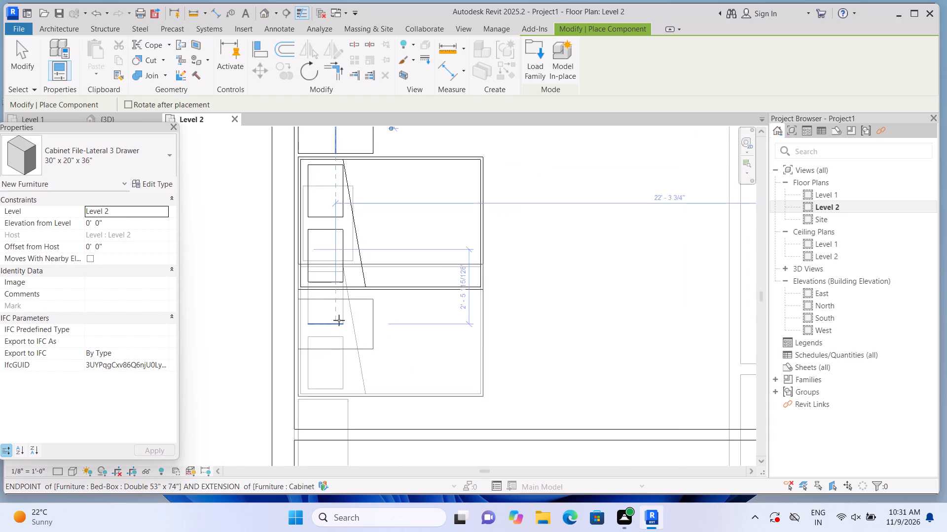
scroll(342, 325, down, 4)
scroll(344, 327, up, 6)
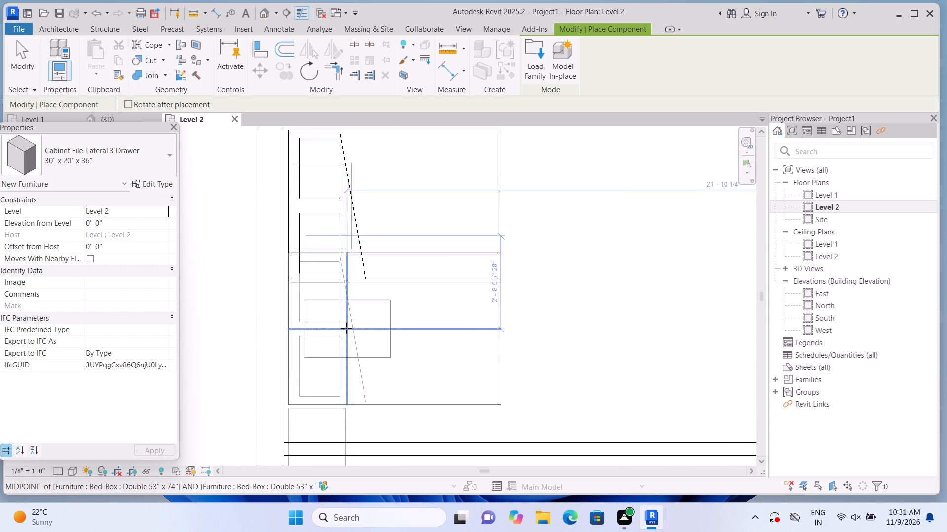
scroll(346, 328, up, 5)
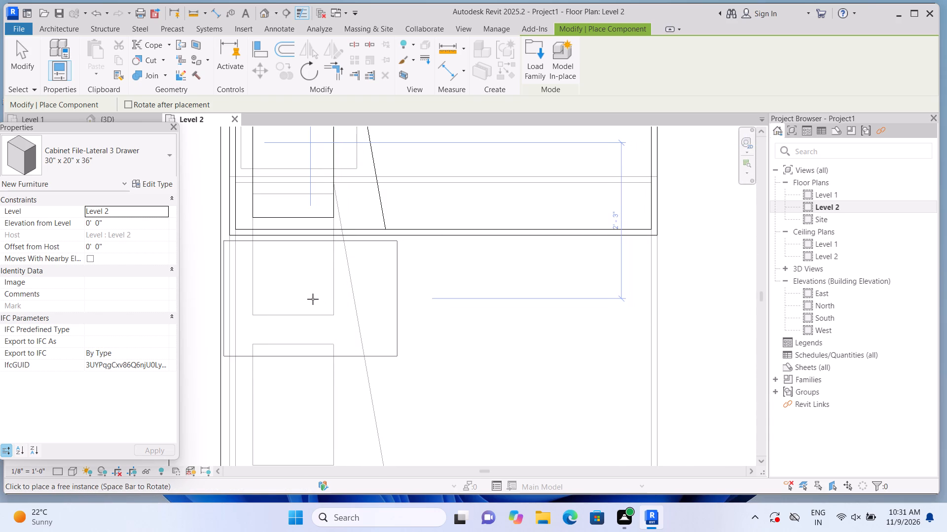
click(315, 300)
scroll(315, 304, down, 11)
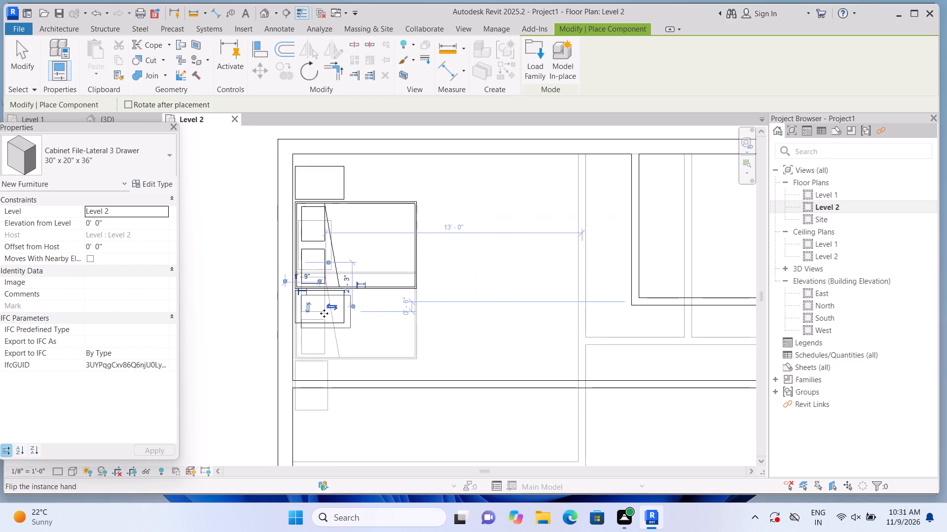
scroll(324, 313, down, 2)
key(Escape)
key(Escape)
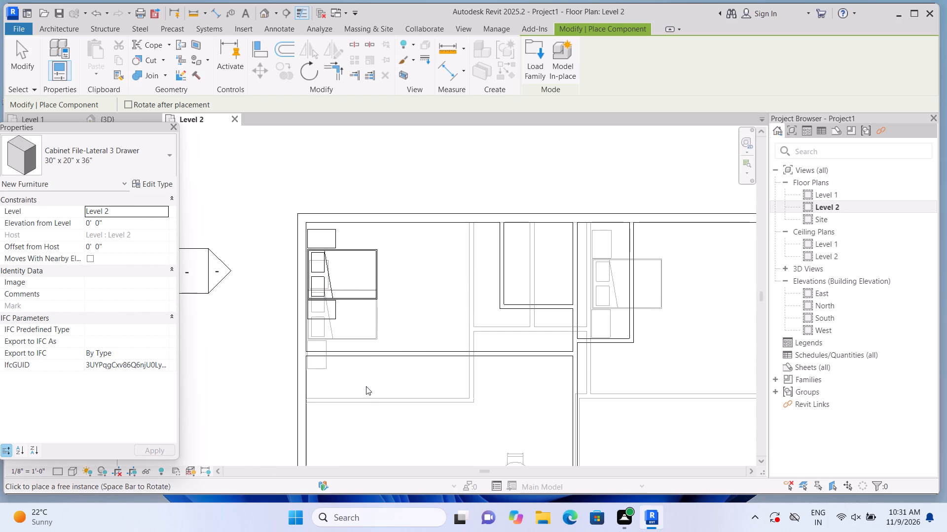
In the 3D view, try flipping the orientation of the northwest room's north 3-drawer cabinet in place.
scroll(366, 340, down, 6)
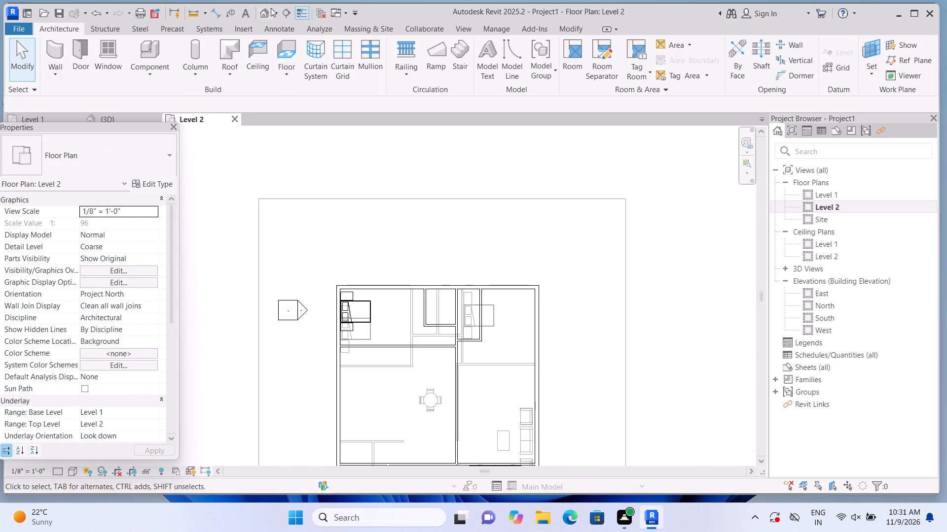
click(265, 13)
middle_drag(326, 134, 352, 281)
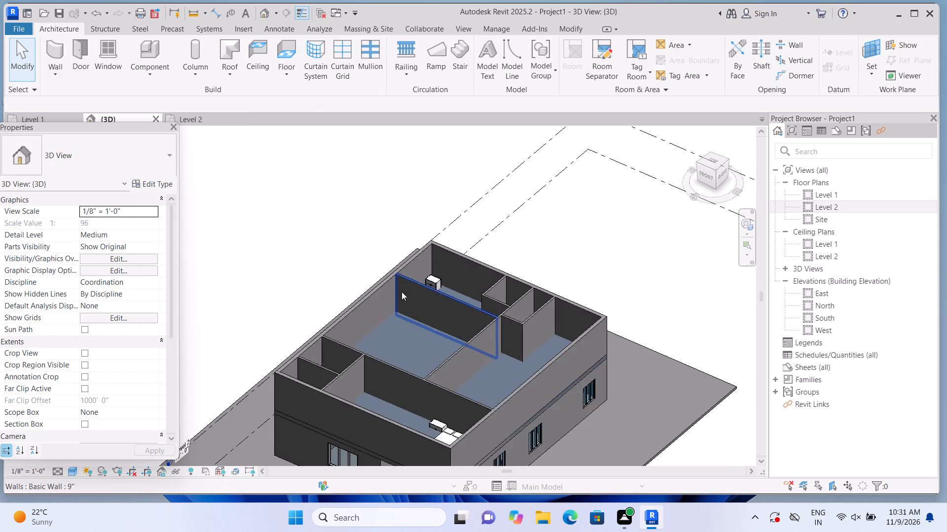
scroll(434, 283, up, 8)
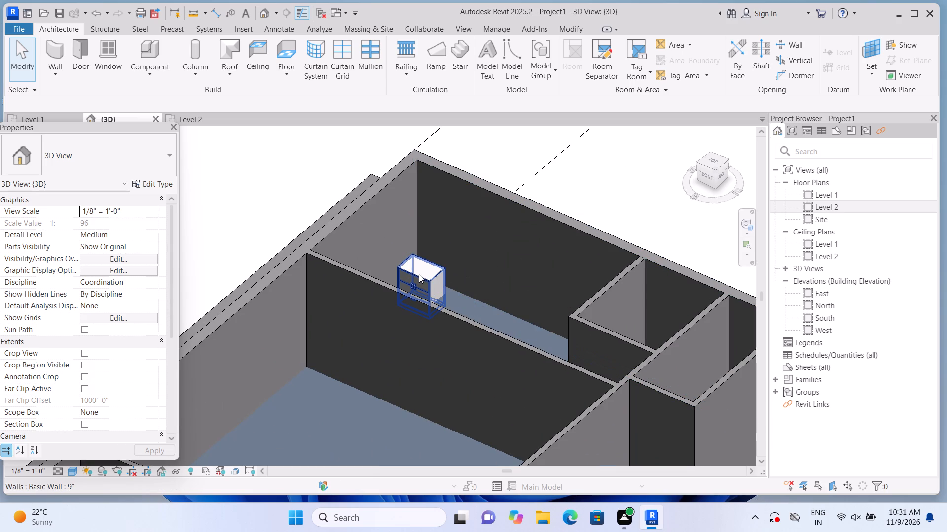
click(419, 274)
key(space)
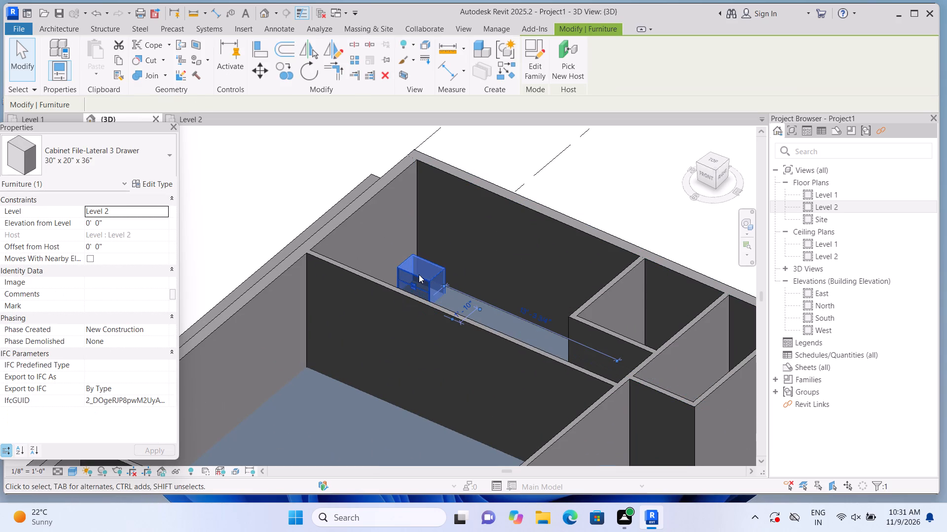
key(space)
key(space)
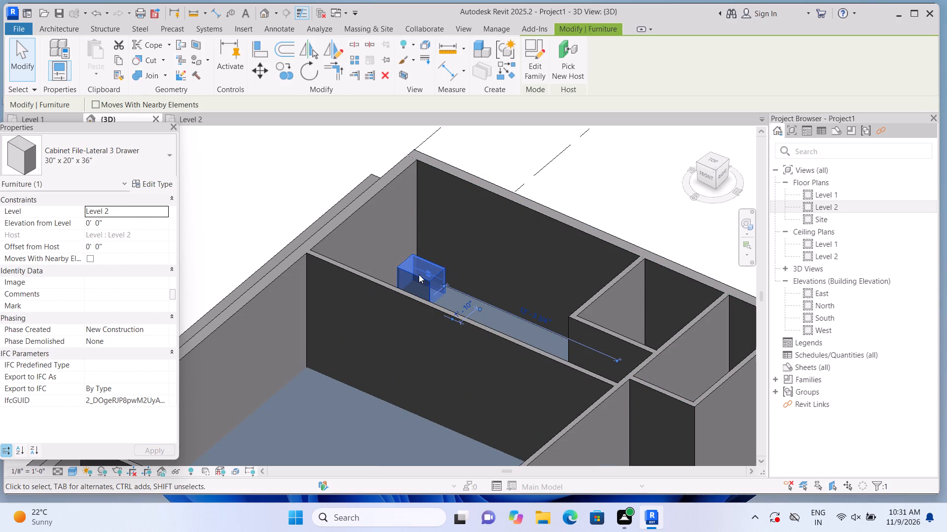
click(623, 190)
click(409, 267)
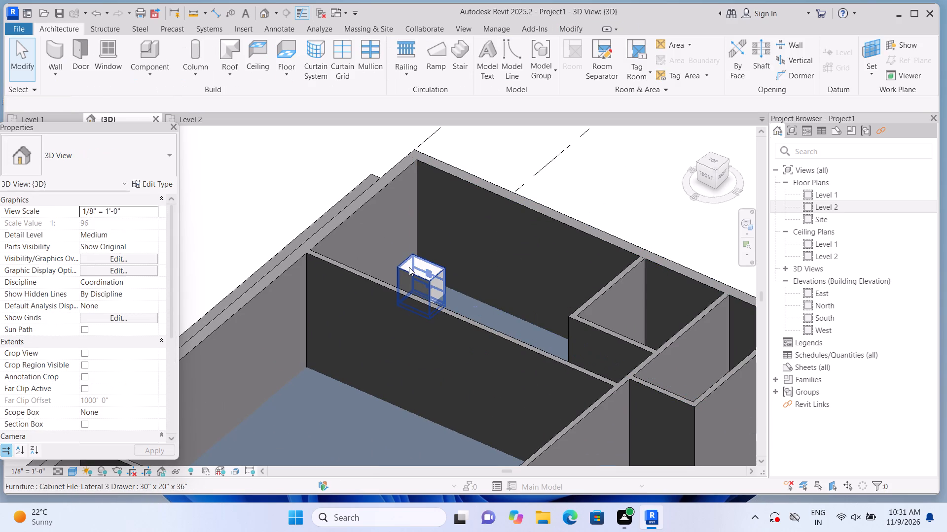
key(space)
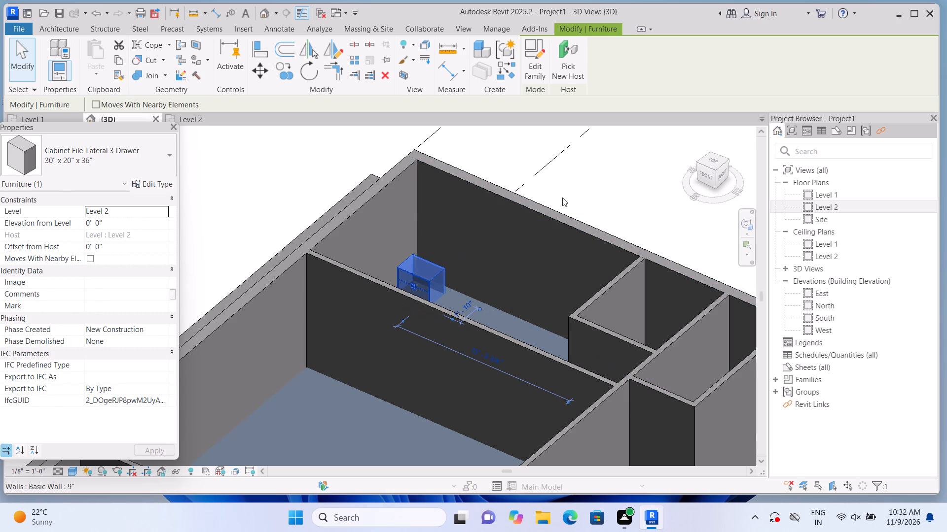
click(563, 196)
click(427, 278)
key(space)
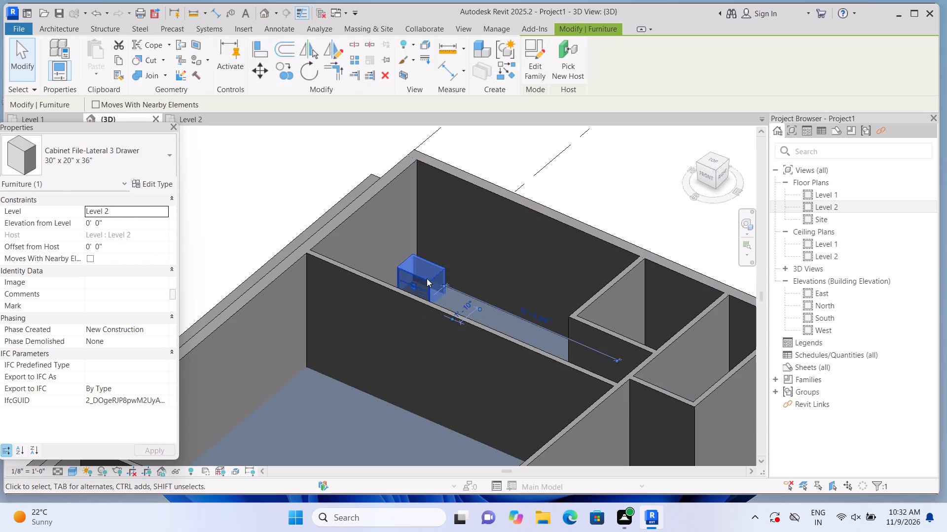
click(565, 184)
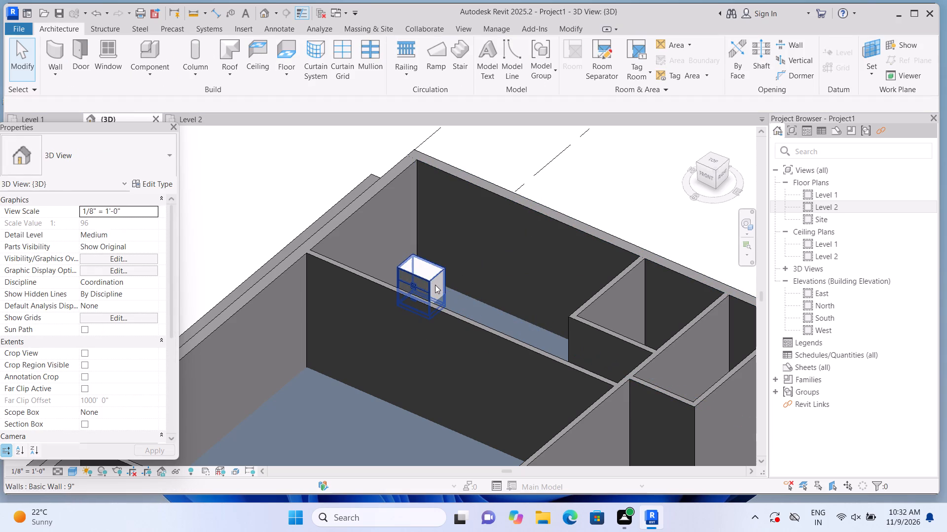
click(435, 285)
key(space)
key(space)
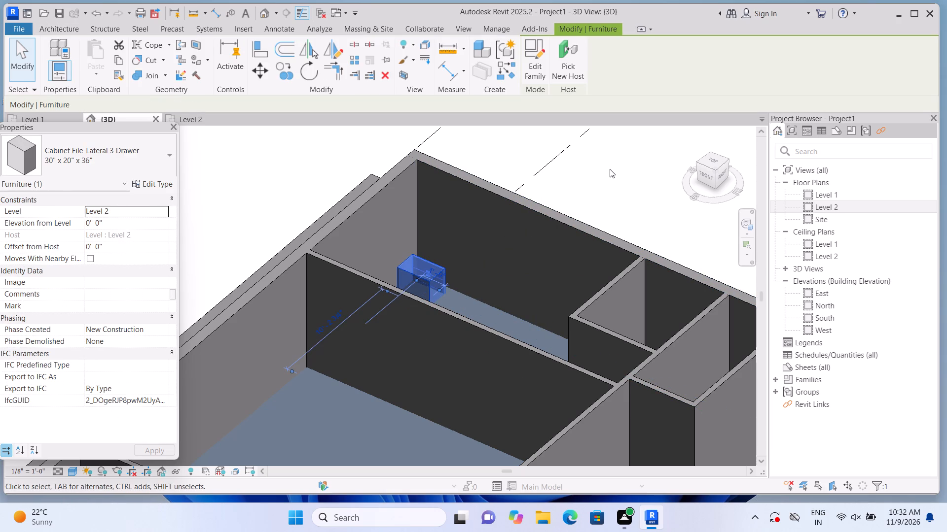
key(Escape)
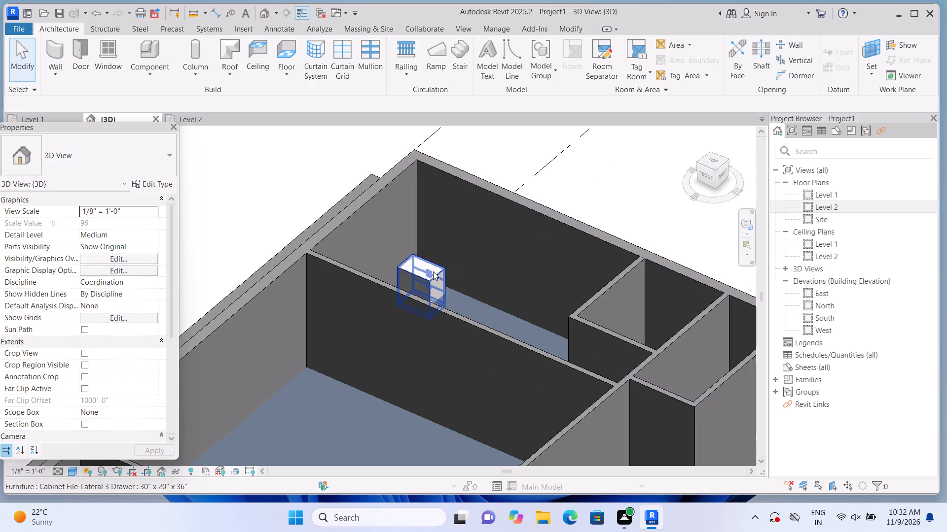
Move the northwest room's north 3-drawer cabinet outside the house, beyond the north wall.
click(433, 271)
drag(417, 293, 530, 221)
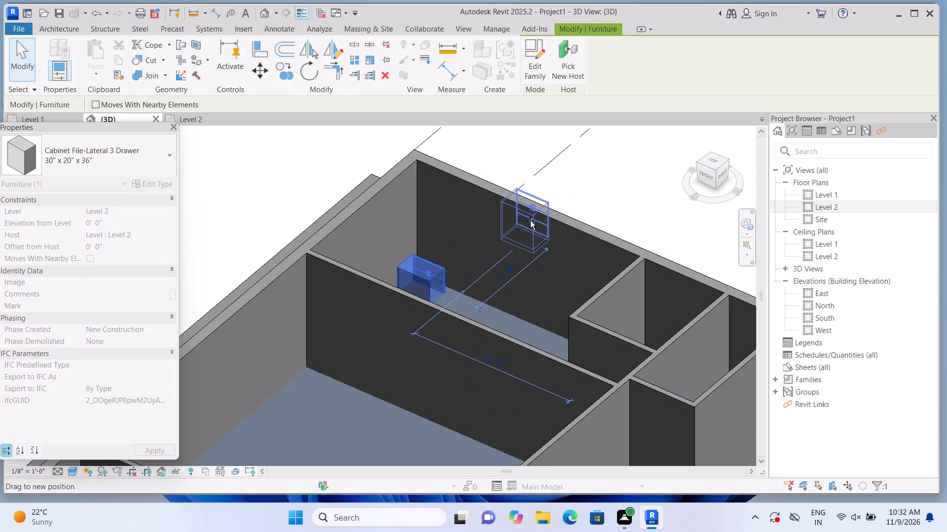
drag(530, 221, 569, 192)
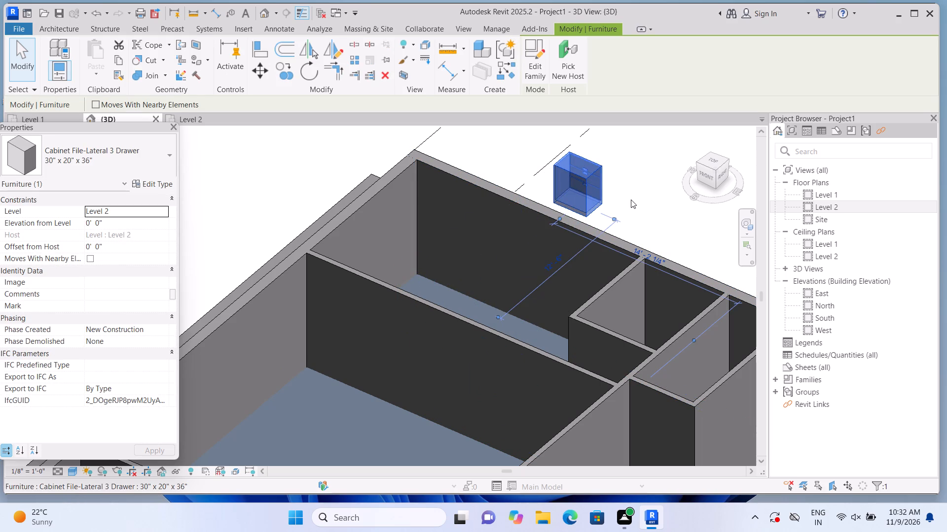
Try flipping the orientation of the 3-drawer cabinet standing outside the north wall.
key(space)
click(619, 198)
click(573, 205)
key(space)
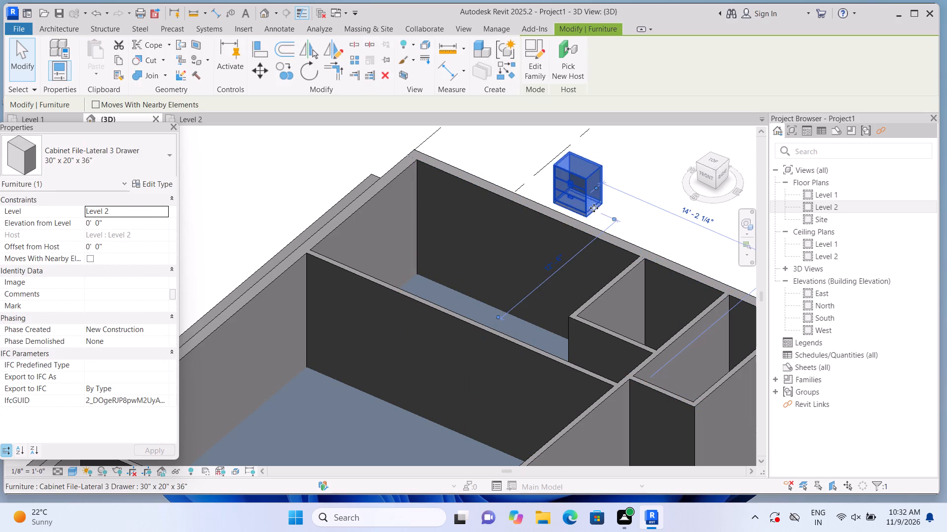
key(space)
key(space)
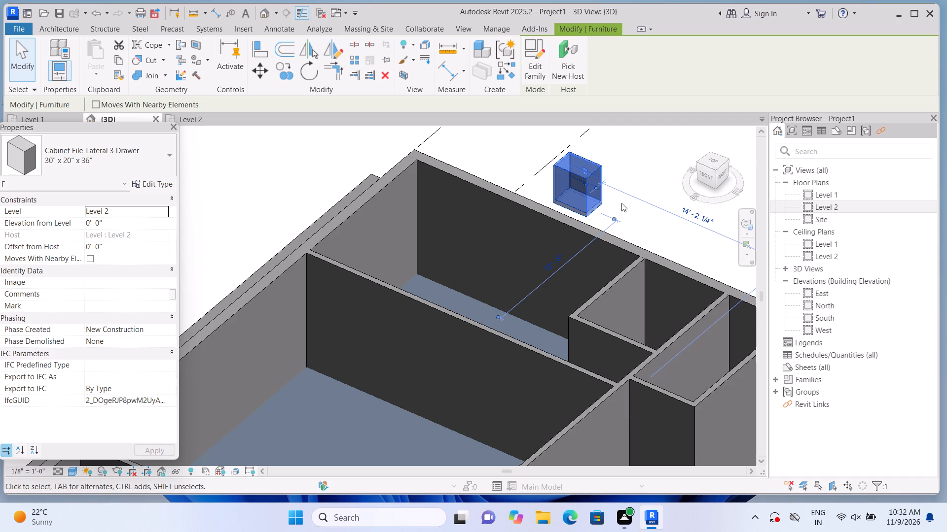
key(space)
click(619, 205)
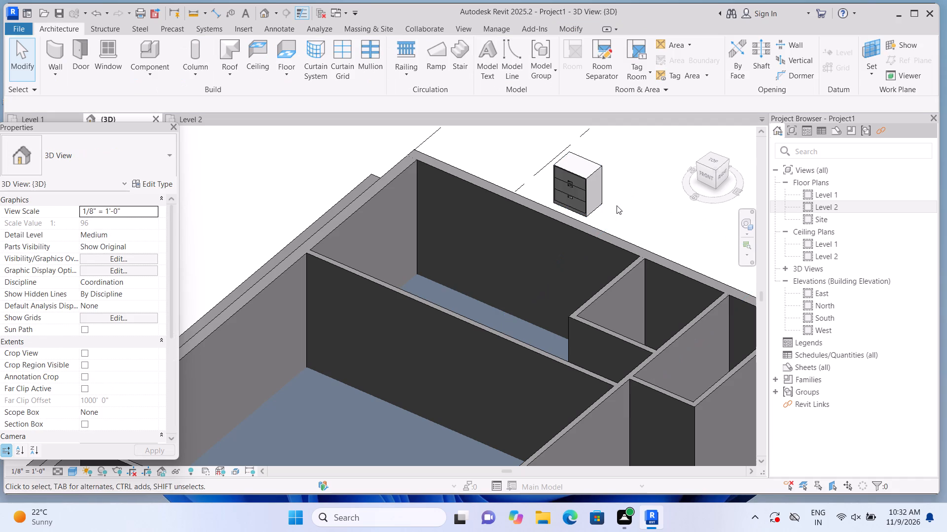
Open the Cabinet File-Lateral 3 Drawer family for editing, examine its drawer front in 3D, and try to save and close it.
double_click(582, 194)
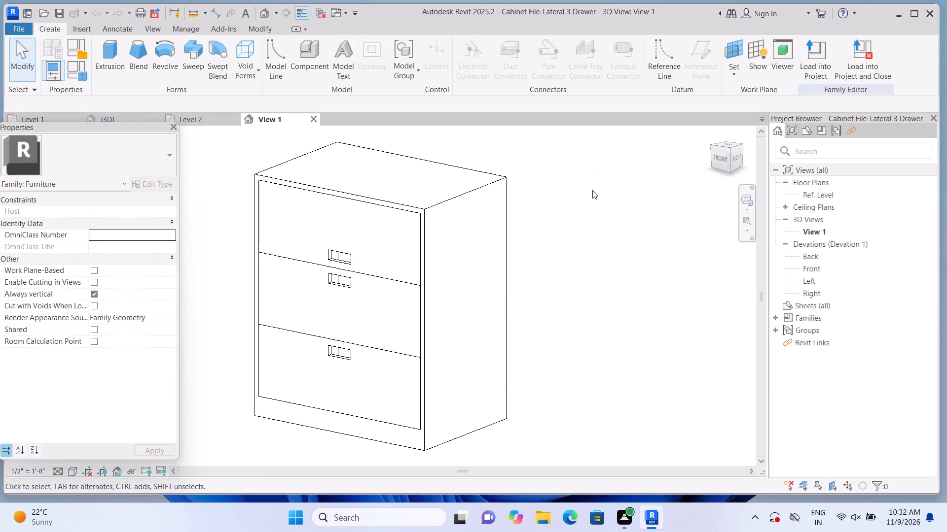
scroll(591, 214, down, 2)
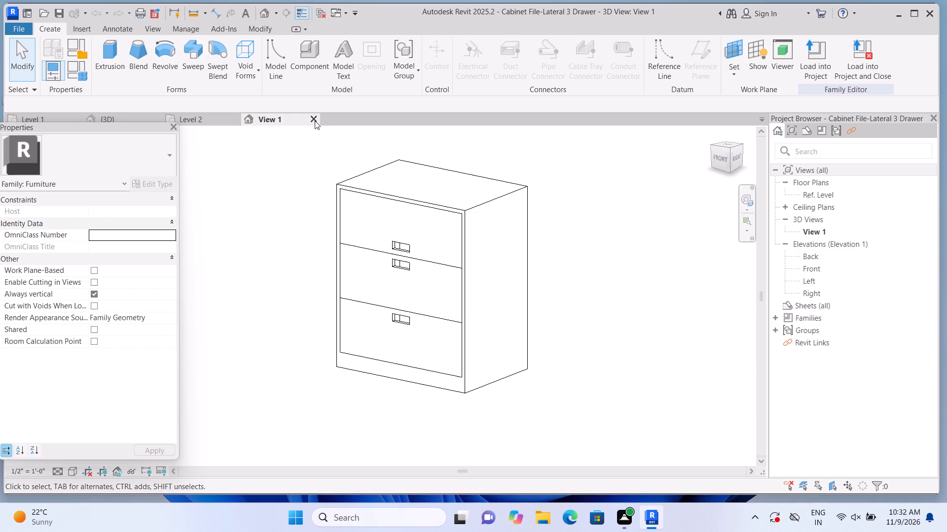
click(314, 120)
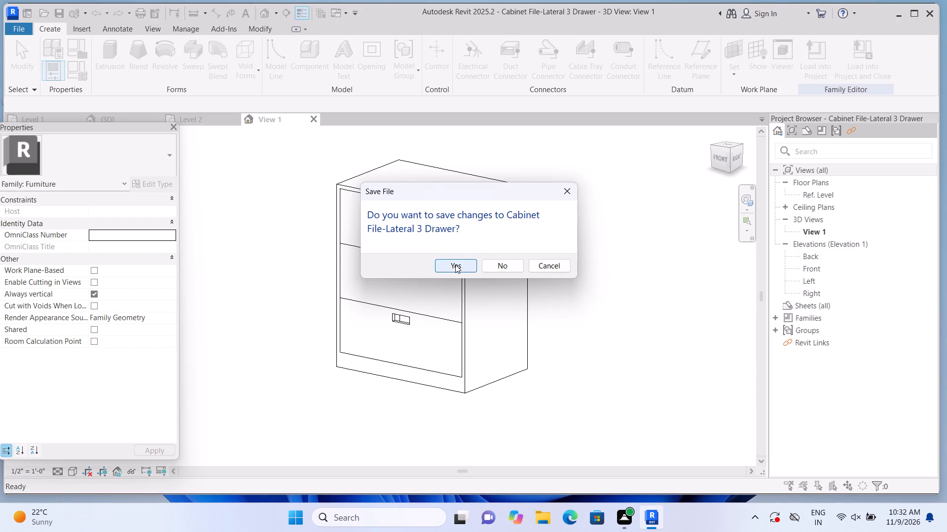
double_click(455, 265)
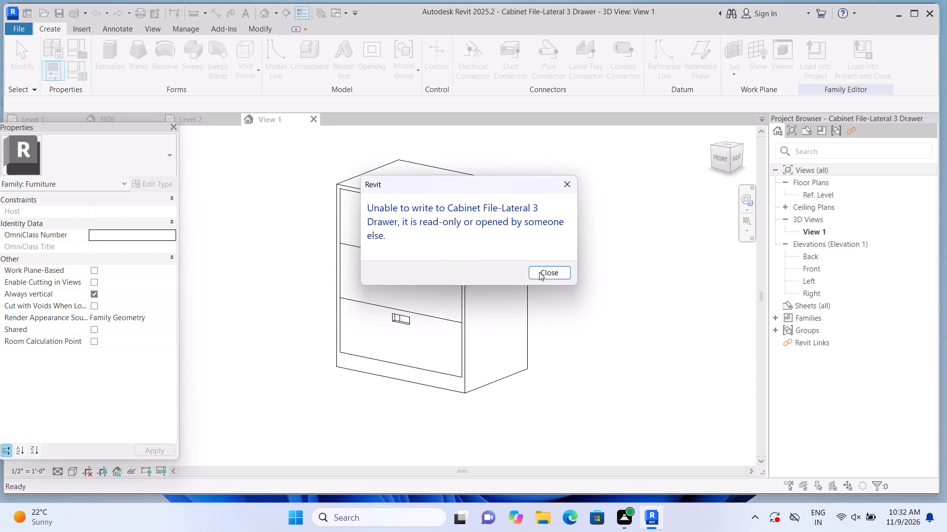
click(565, 184)
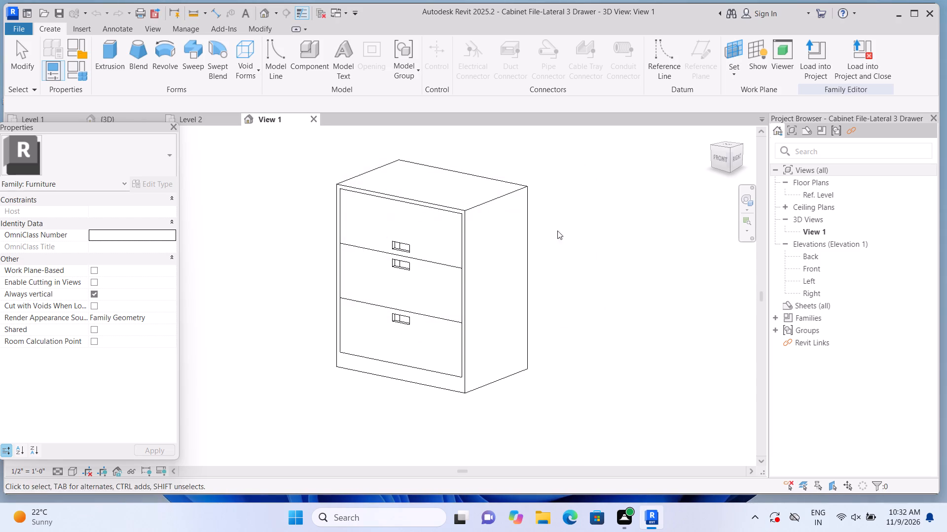
scroll(519, 254, down, 2)
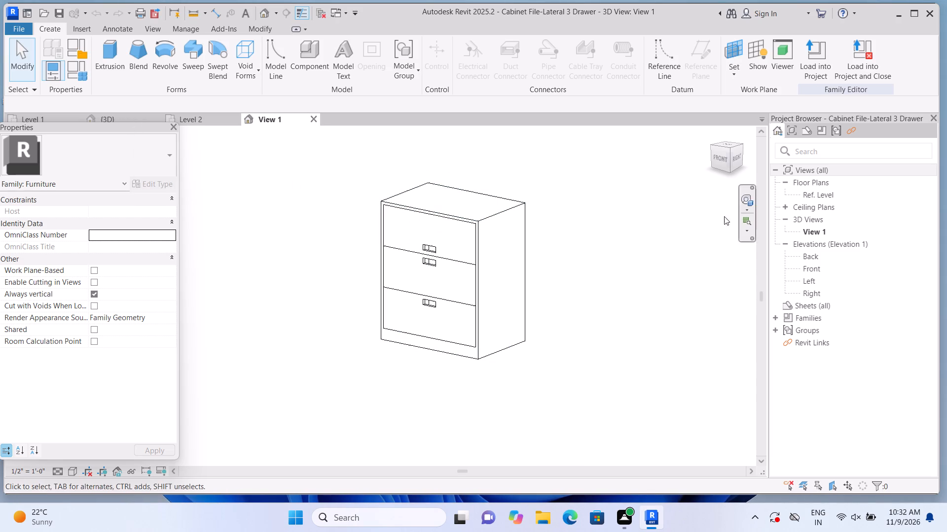
click(263, 9)
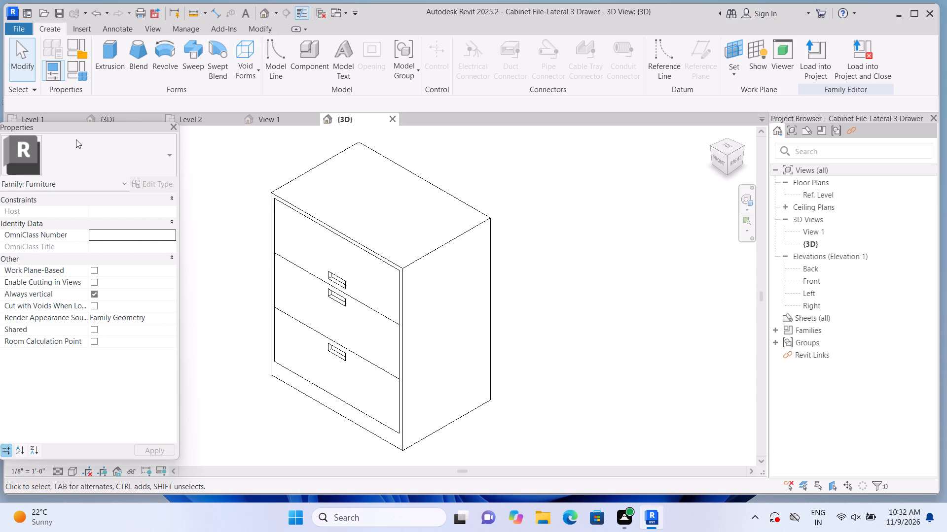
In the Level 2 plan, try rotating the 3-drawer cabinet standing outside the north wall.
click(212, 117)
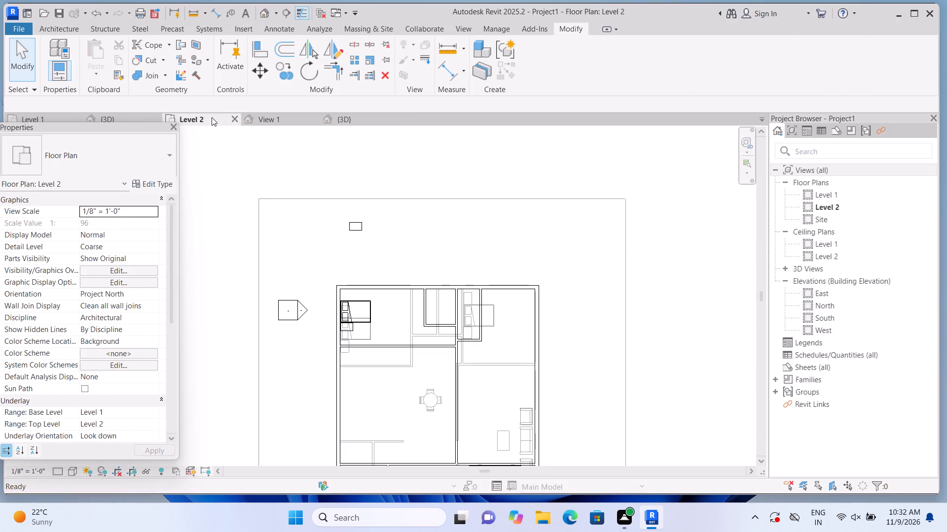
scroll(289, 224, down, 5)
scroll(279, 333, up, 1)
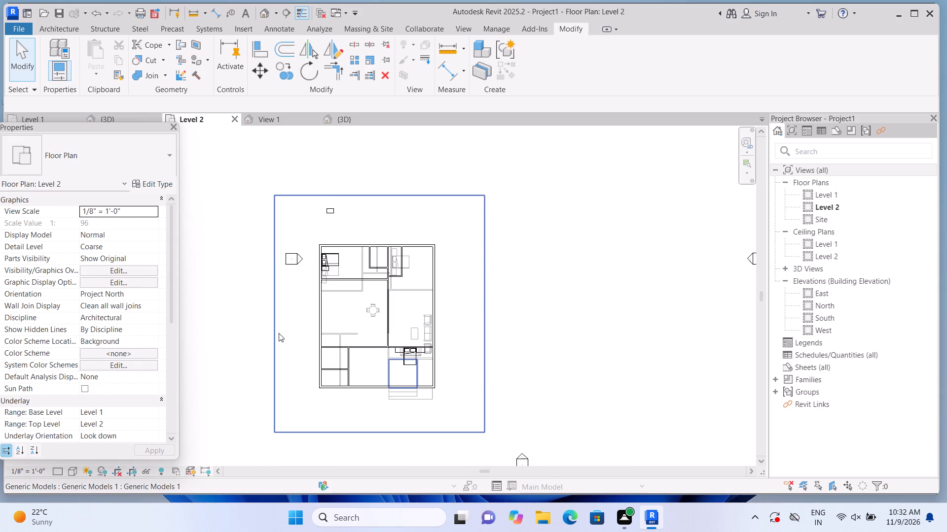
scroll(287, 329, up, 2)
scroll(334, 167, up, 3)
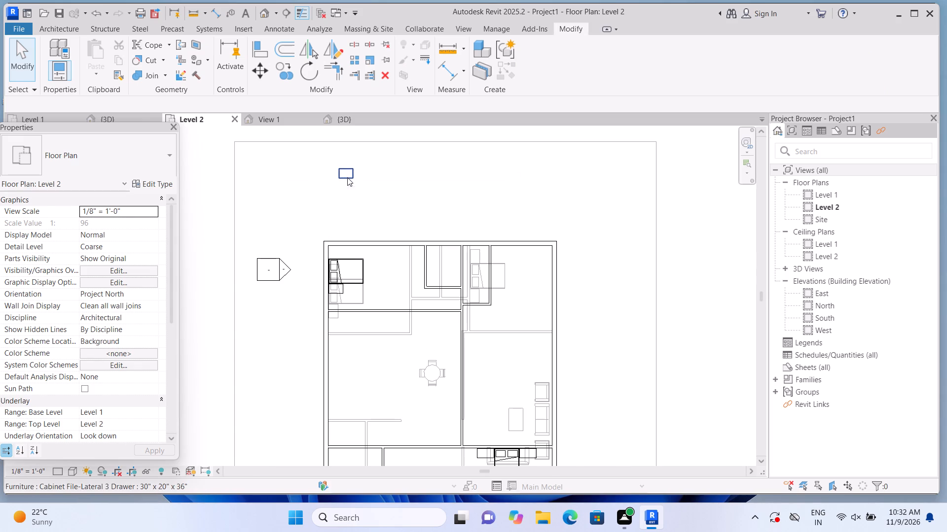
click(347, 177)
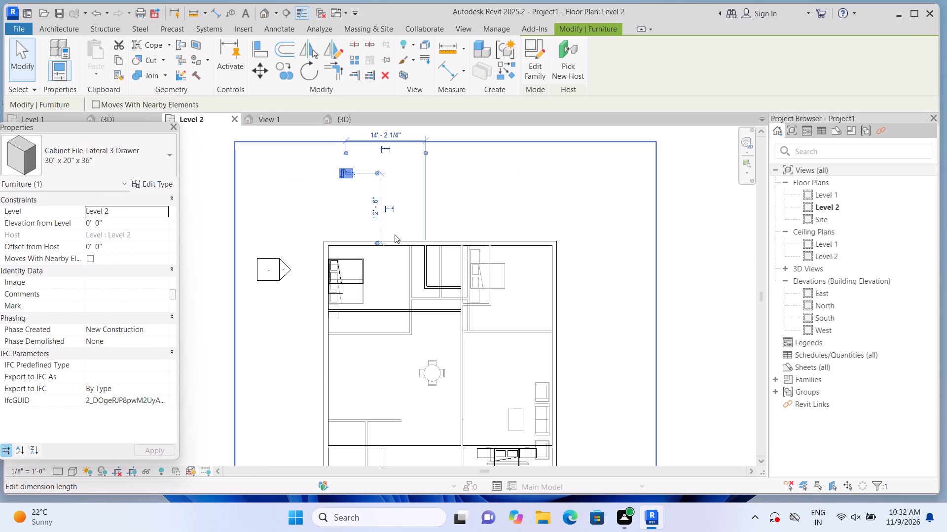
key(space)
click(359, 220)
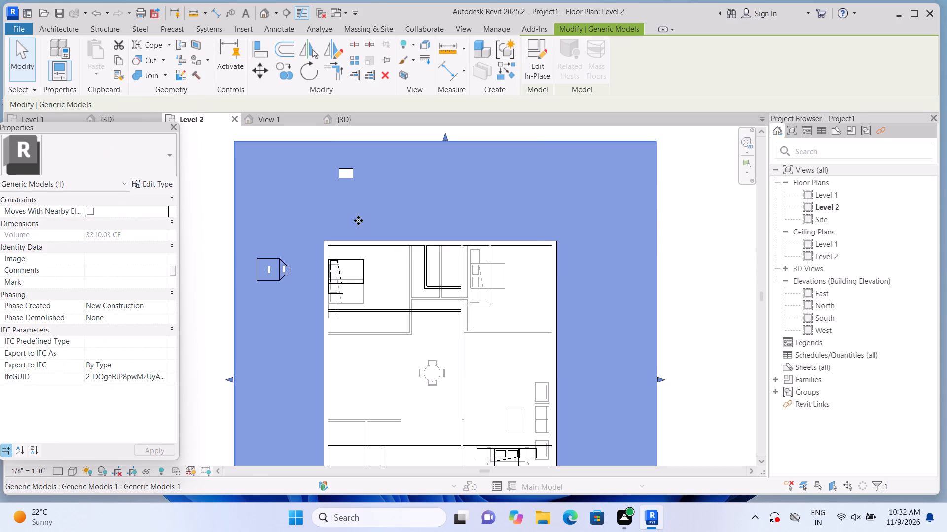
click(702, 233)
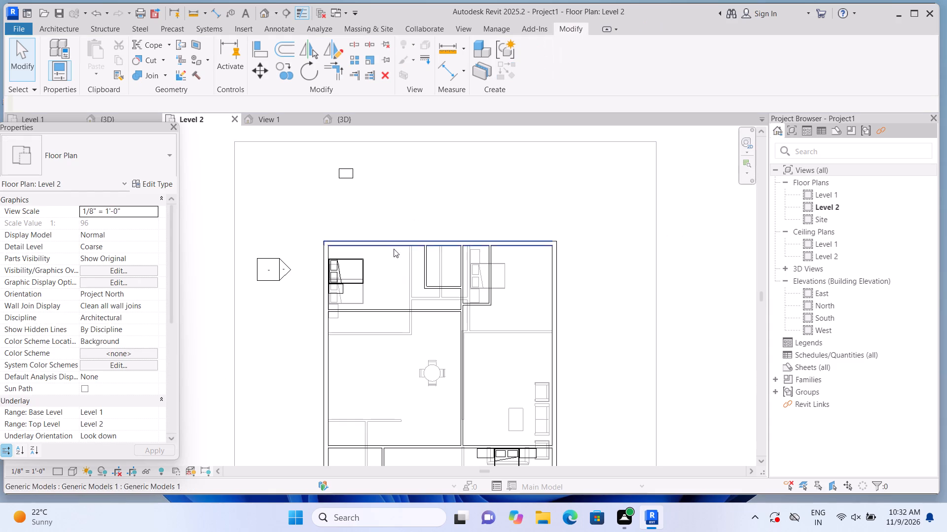
Delete the 3-drawer cabinet south of the northwest room's bed and the one outside the north wall.
scroll(344, 304, up, 6)
scroll(327, 287, down, 4)
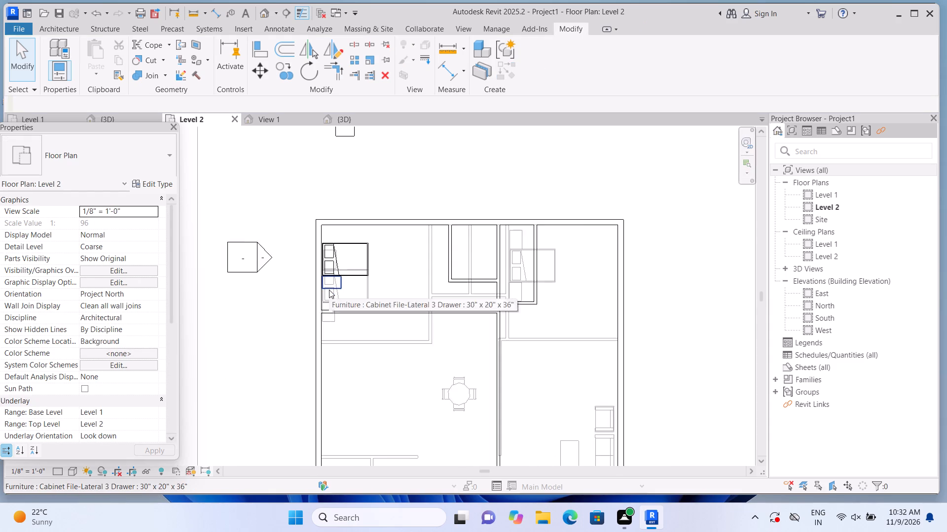
scroll(329, 290, down, 2)
click(331, 290)
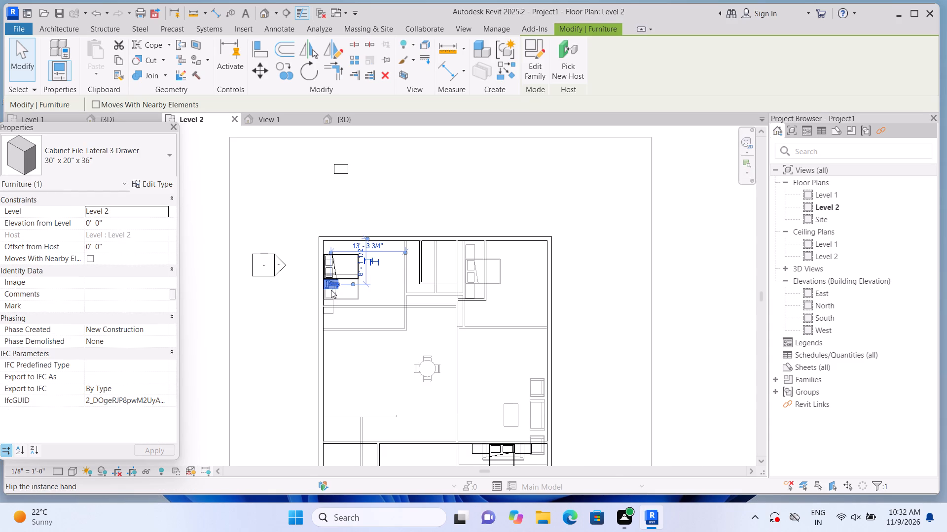
key(space)
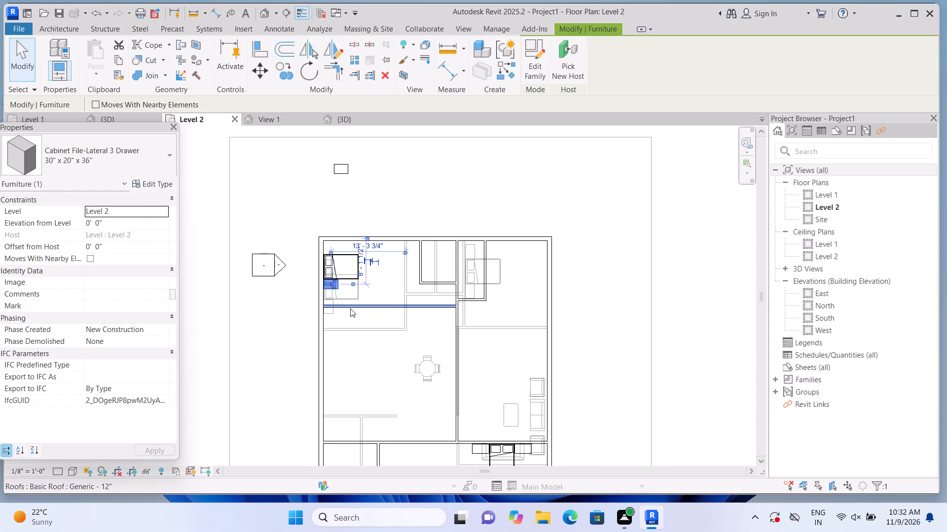
key(Delete)
scroll(350, 234, up, 2)
click(344, 153)
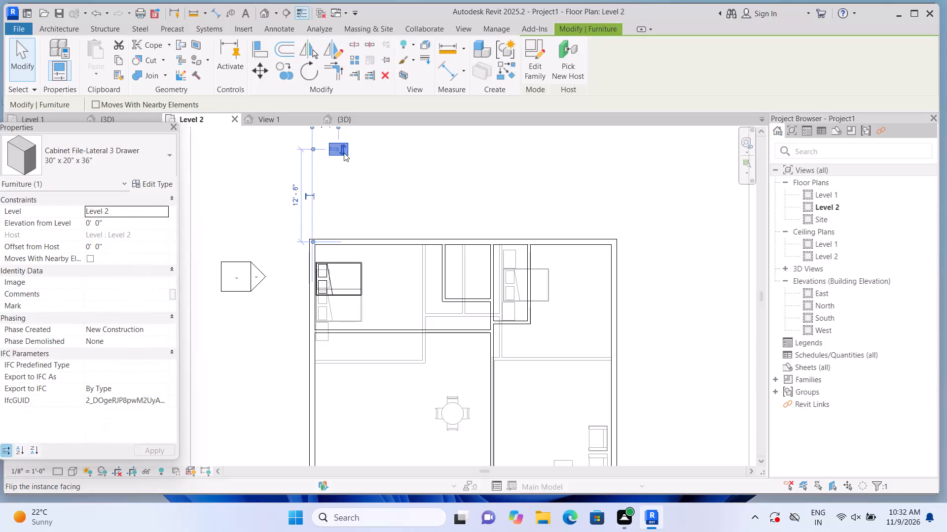
key(Delete)
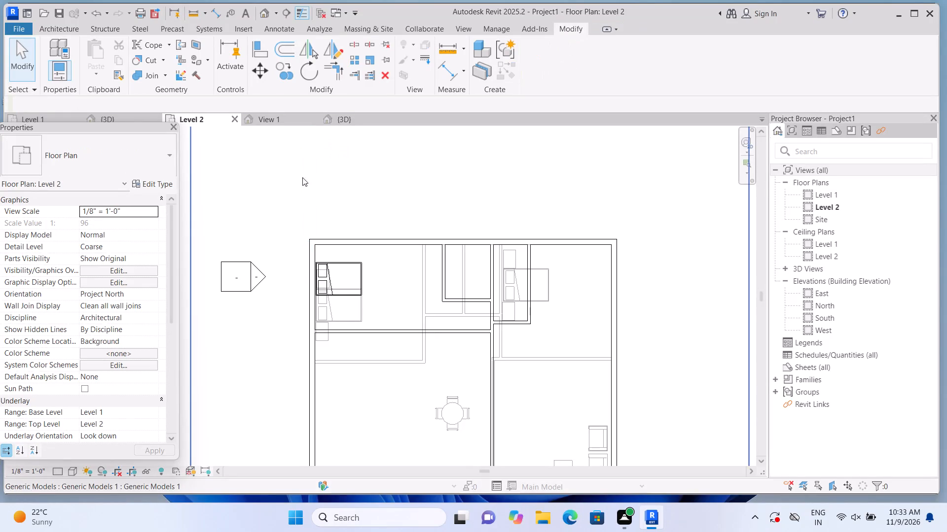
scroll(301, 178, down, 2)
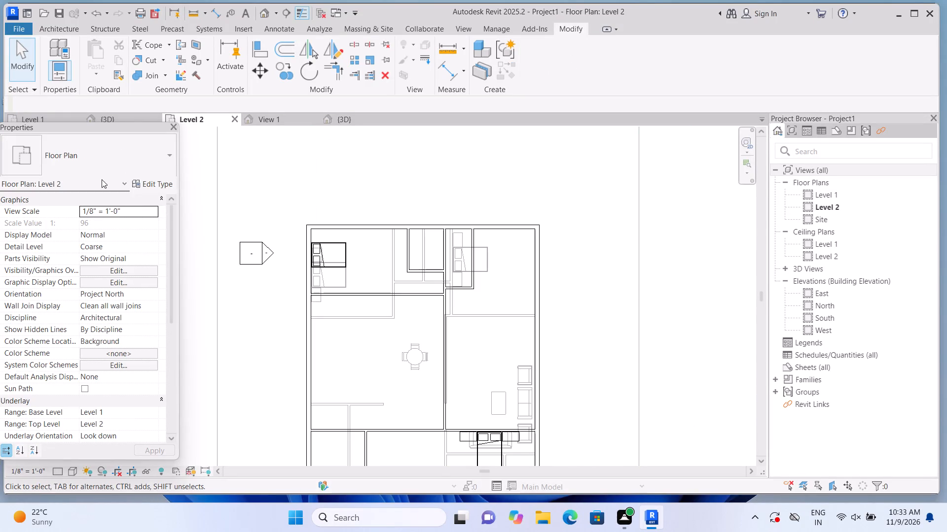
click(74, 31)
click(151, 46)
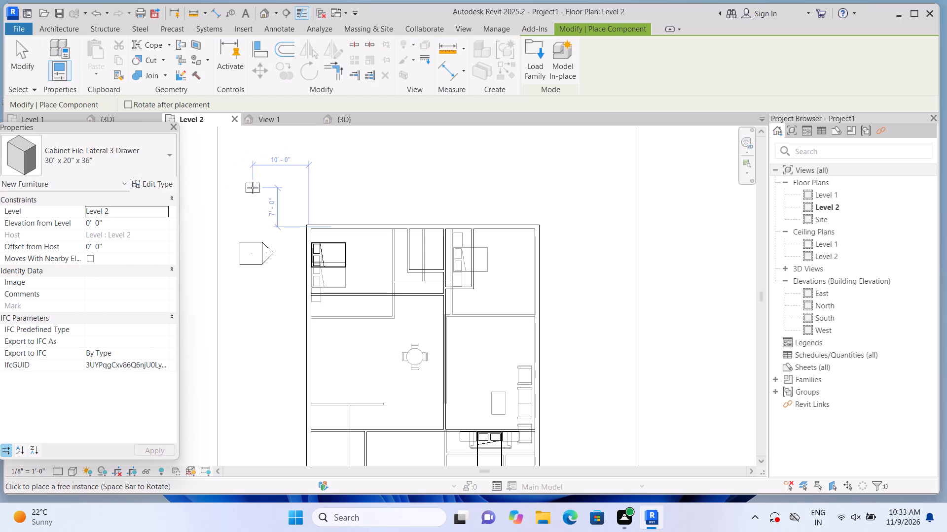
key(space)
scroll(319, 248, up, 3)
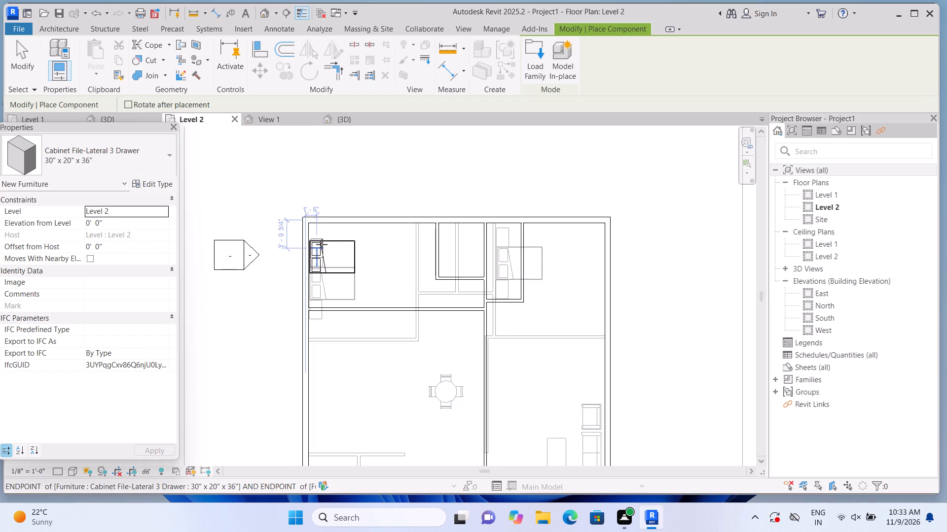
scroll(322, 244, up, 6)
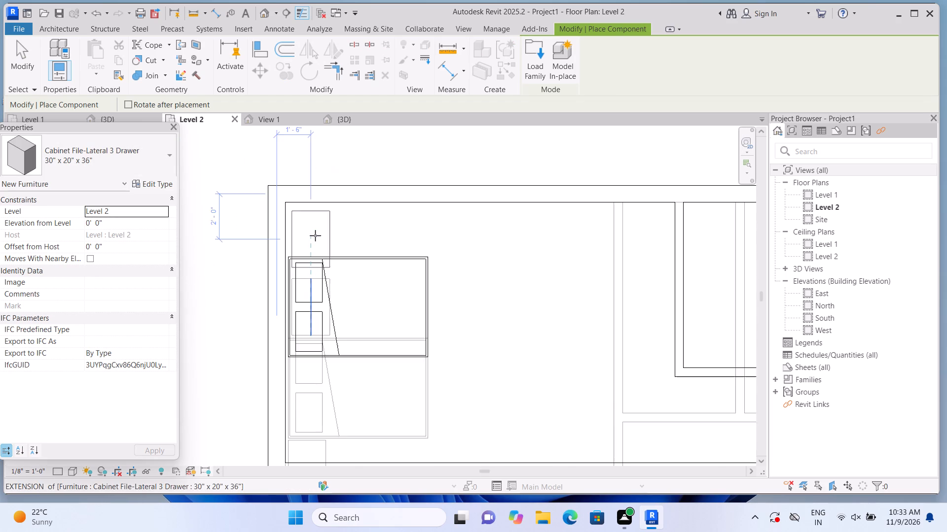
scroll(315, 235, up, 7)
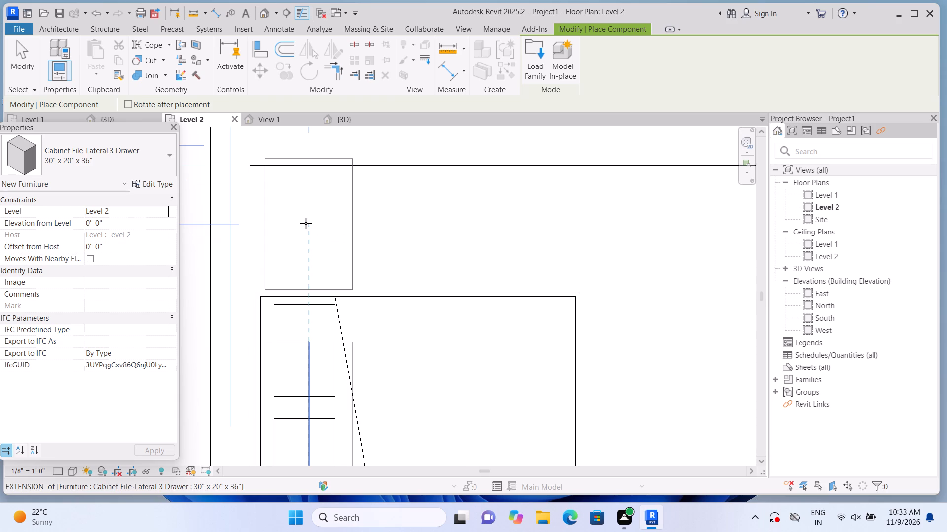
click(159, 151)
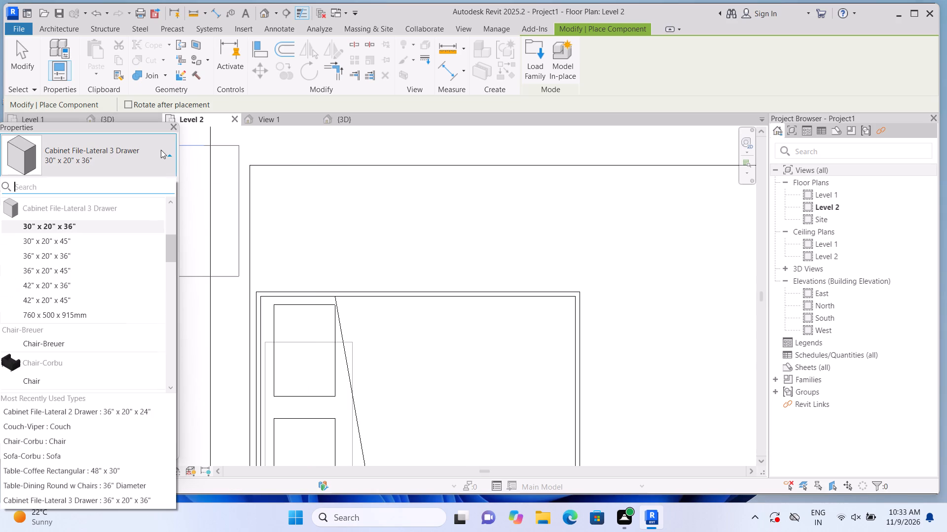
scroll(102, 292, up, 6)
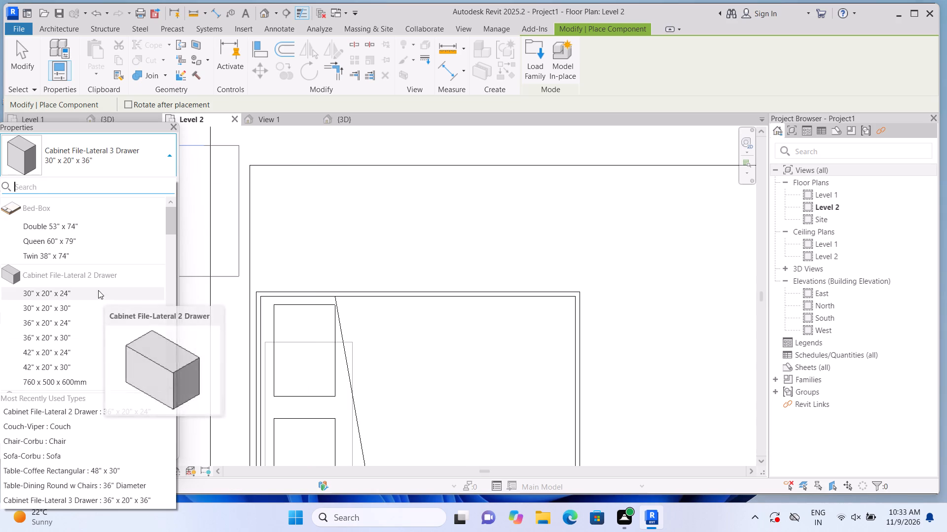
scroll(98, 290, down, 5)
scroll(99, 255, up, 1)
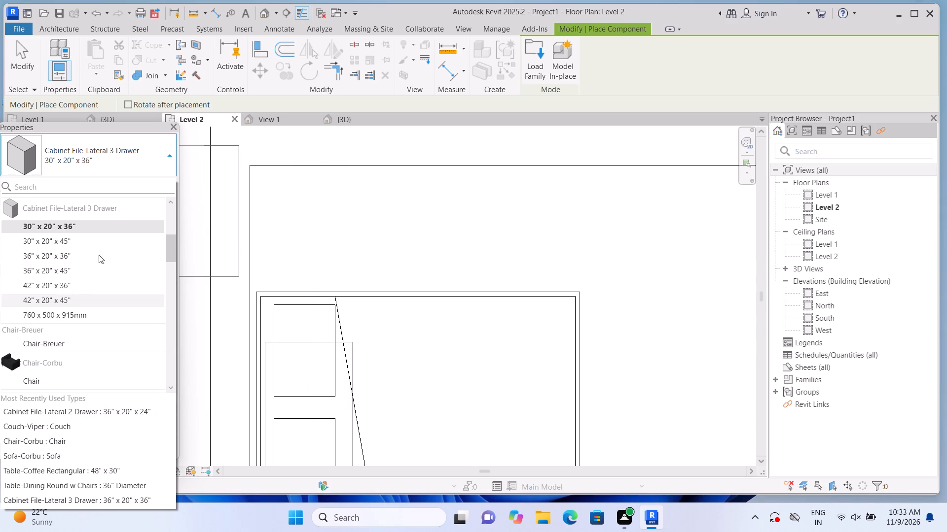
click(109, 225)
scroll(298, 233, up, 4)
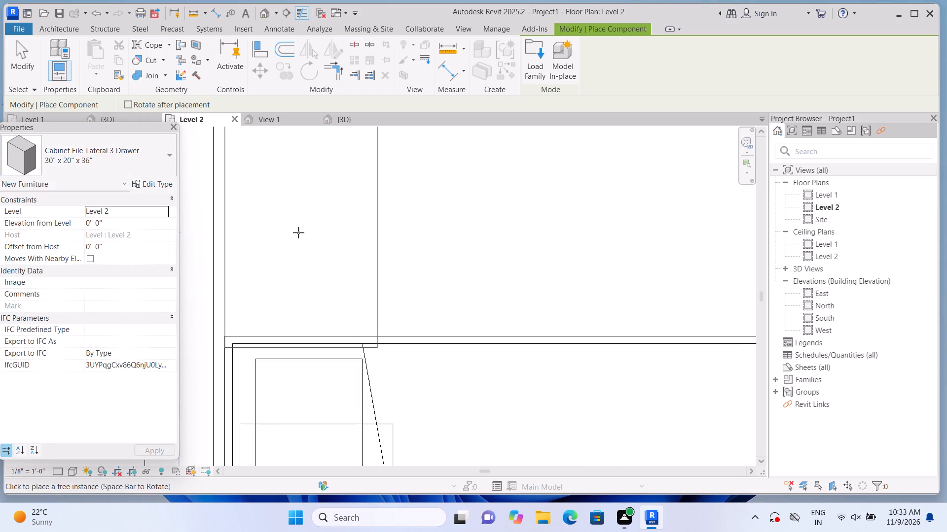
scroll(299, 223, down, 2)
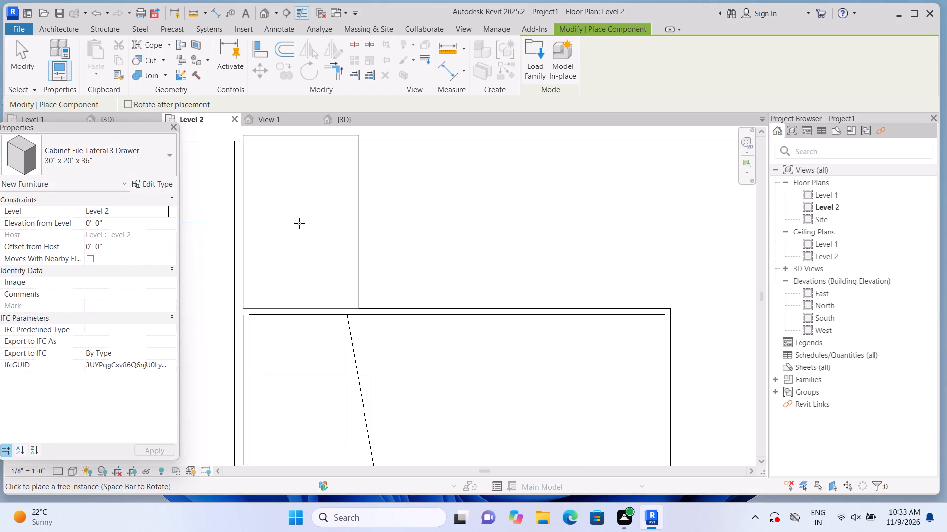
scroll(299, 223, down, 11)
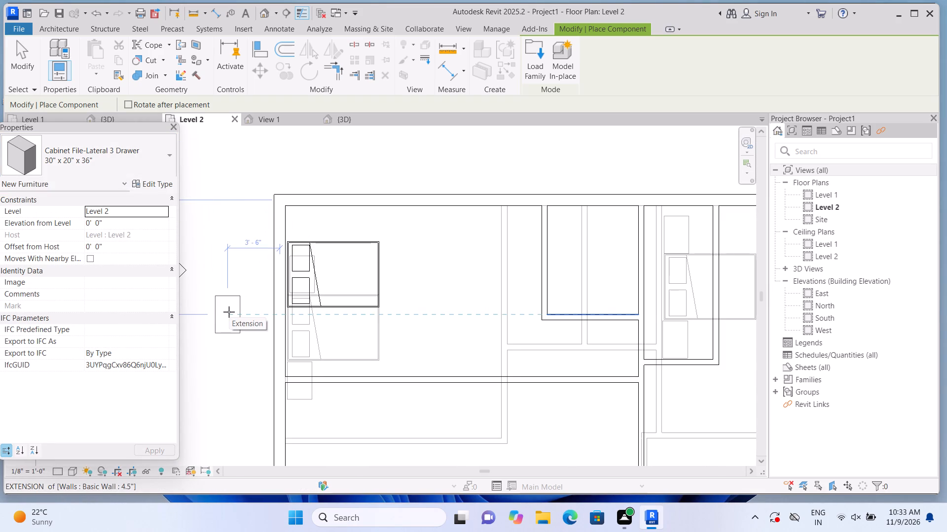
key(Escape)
Place a rotated Cabinet File-Lateral 3 Drawer 30" x 20" x 36" against the west wall, just south of the northwest room's bed.
scroll(229, 312, down, 3)
scroll(313, 352, up, 3)
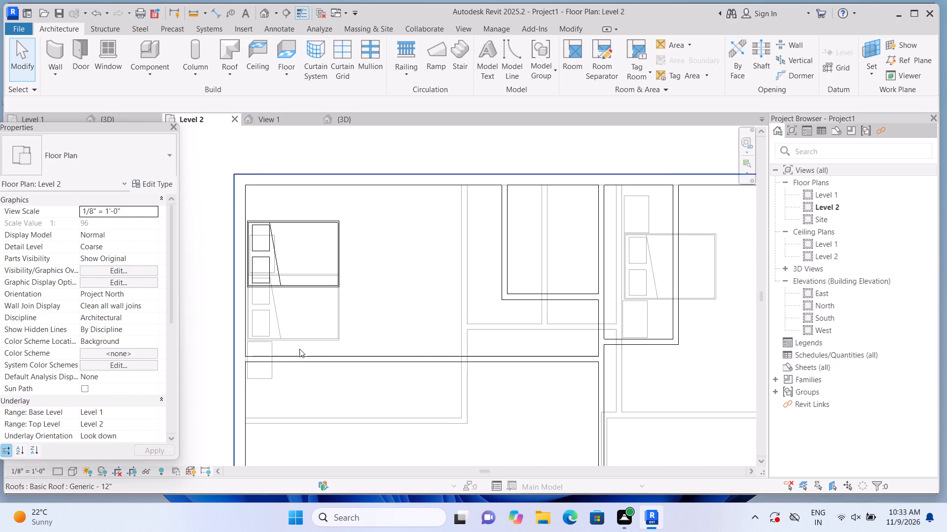
scroll(294, 344, up, 2)
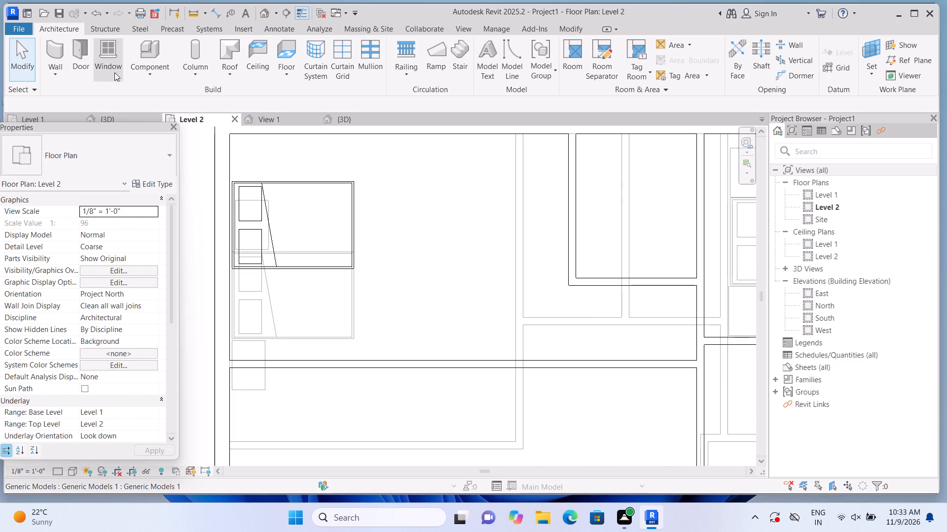
click(138, 51)
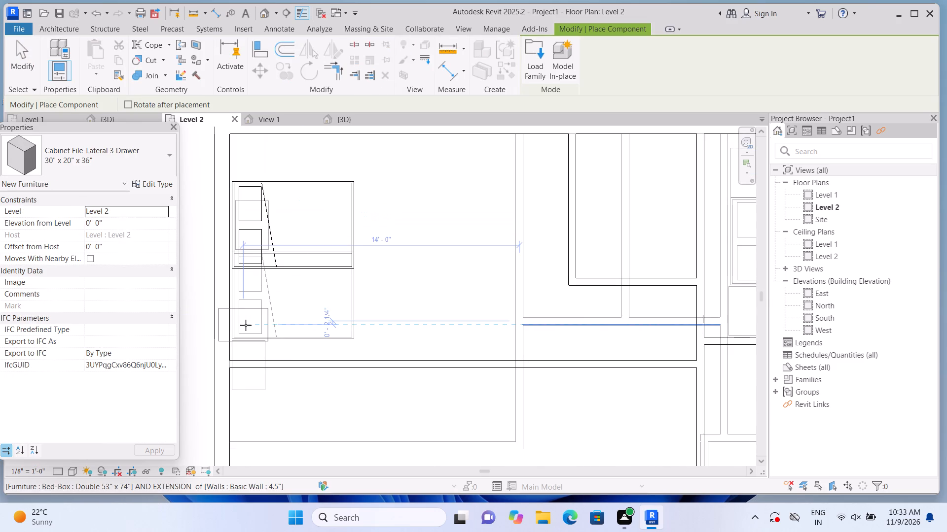
key(space)
scroll(246, 293, up, 7)
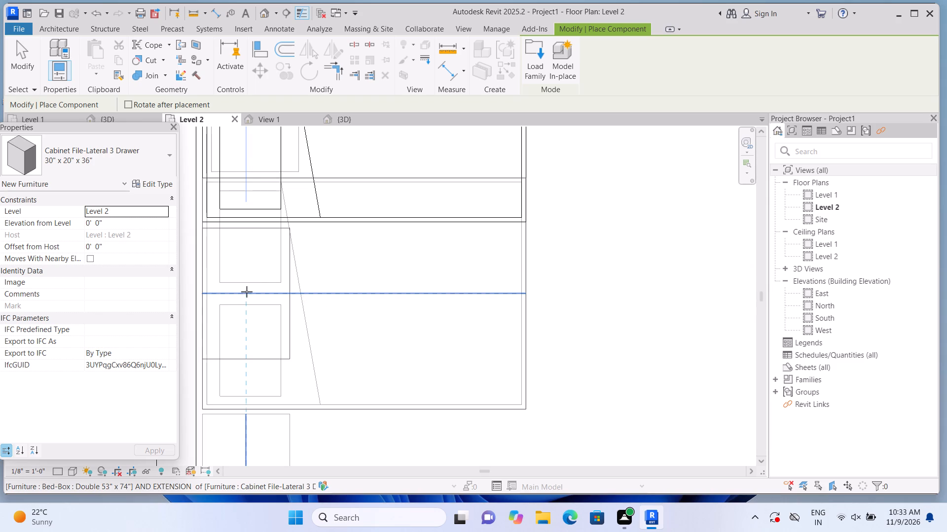
click(247, 292)
key(Escape)
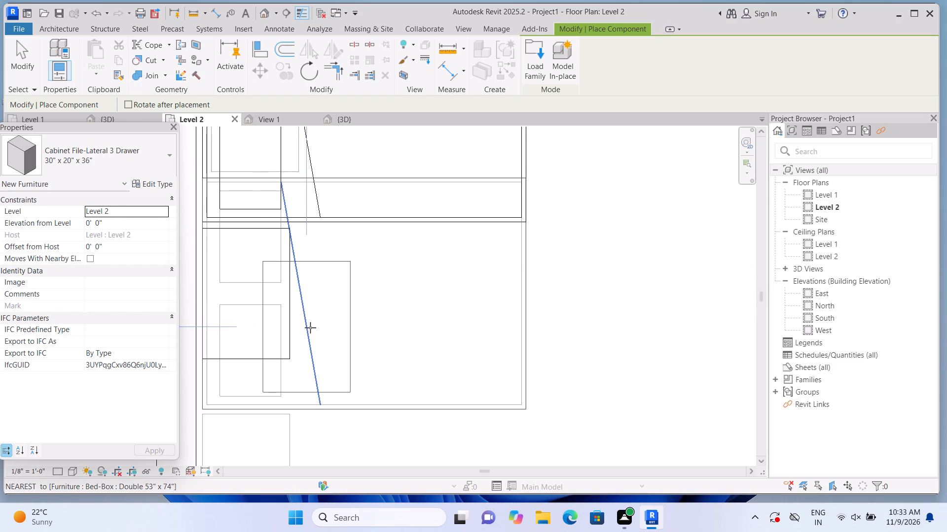
key(Escape)
Examine the Level 2 rooms and their furniture in the 3D view.
scroll(309, 324, down, 7)
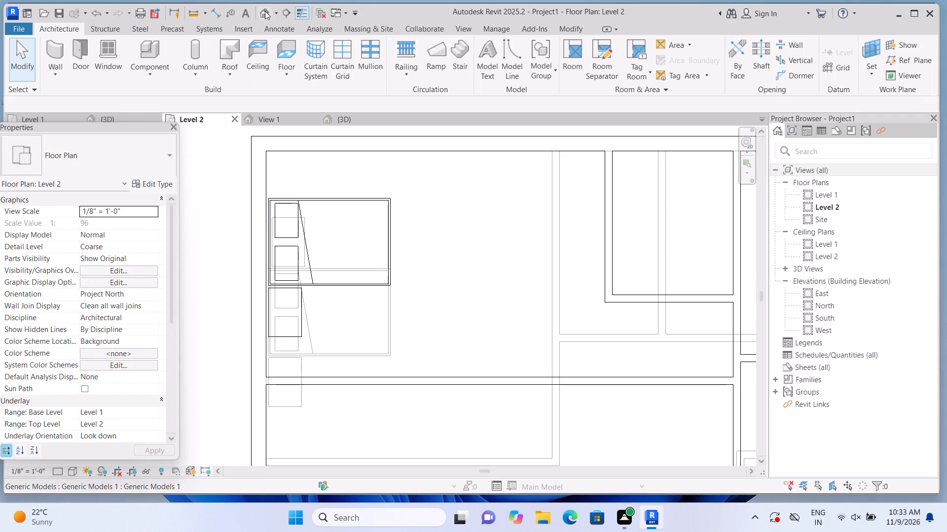
click(265, 11)
scroll(300, 180, down, 3)
scroll(397, 163, down, 1)
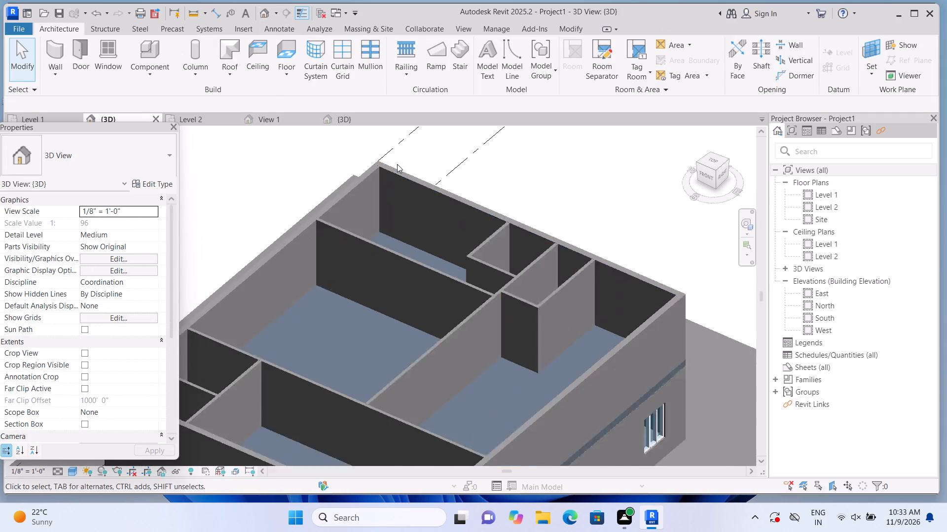
scroll(397, 164, down, 5)
scroll(383, 307, up, 2)
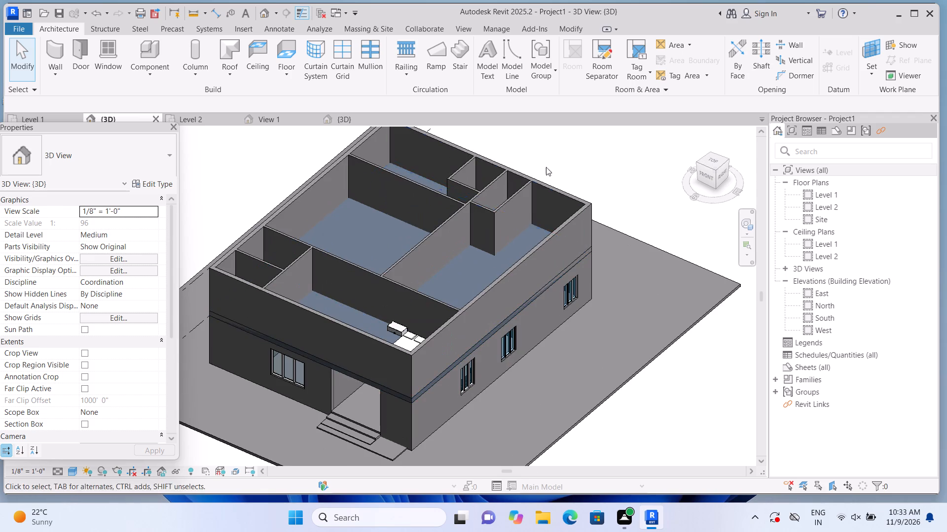
scroll(403, 328, up, 5)
scroll(587, 231, up, 2)
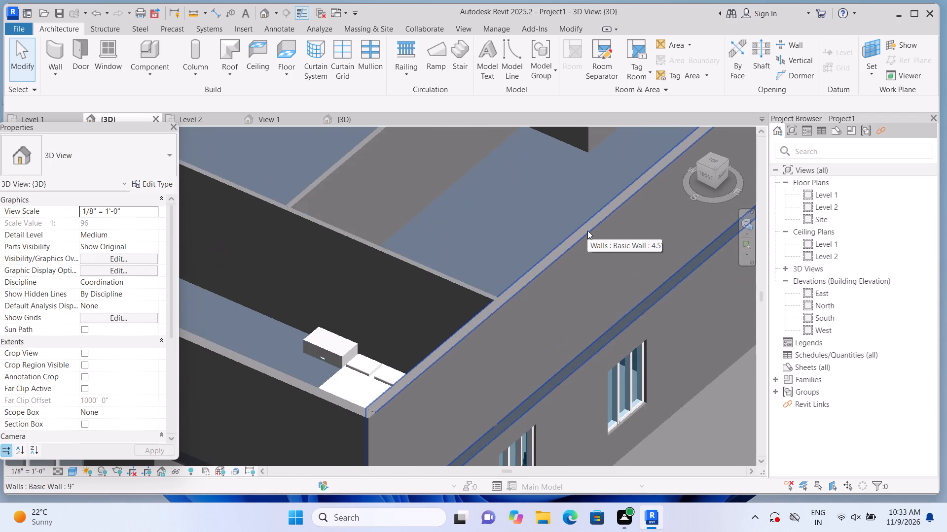
scroll(587, 231, down, 9)
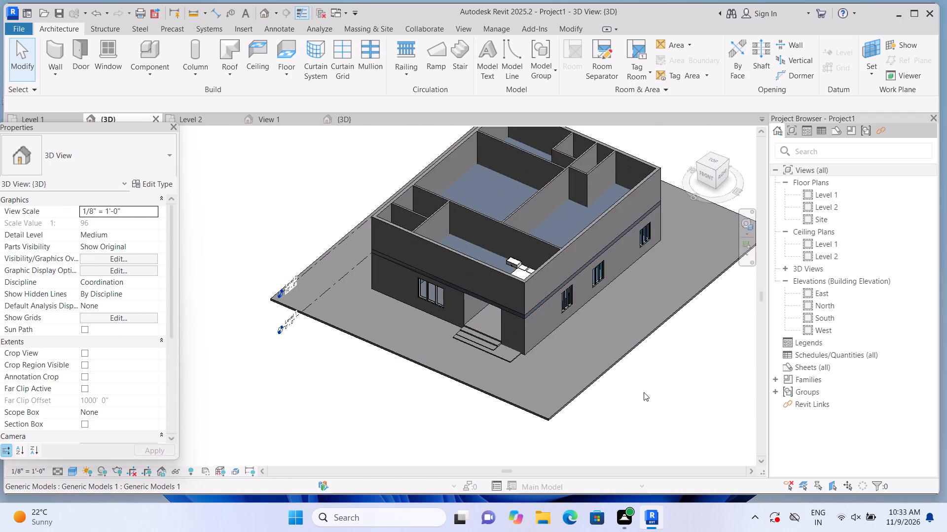
In the 3D view, shift the 2-drawer cabinet in the southeast bedroom slightly away from the bed.
scroll(586, 336, up, 13)
middle_drag(473, 170, 442, 303)
scroll(487, 309, up, 2)
drag(515, 264, 510, 243)
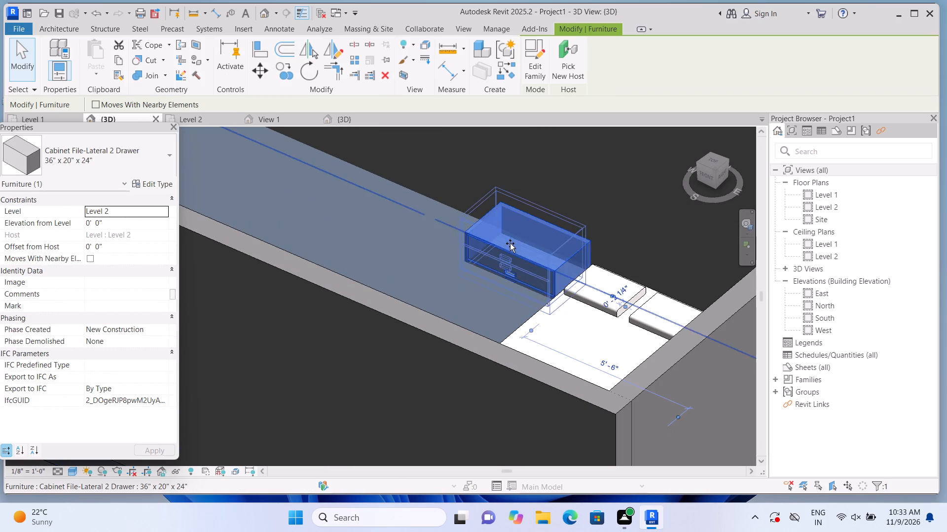
drag(510, 243, 510, 235)
key(Escape)
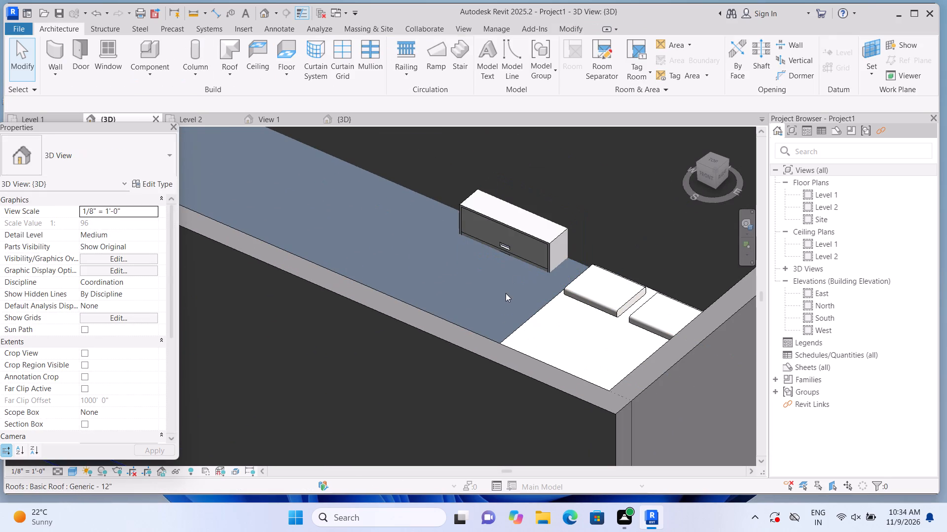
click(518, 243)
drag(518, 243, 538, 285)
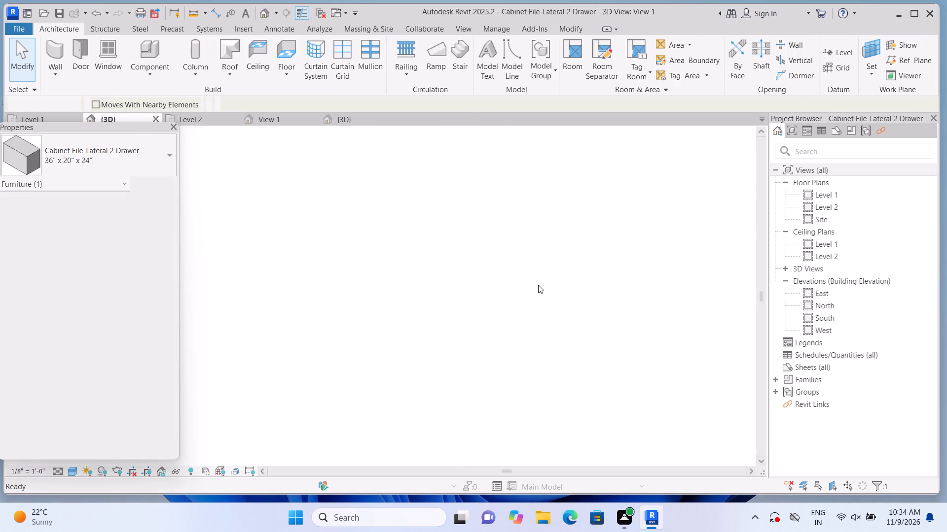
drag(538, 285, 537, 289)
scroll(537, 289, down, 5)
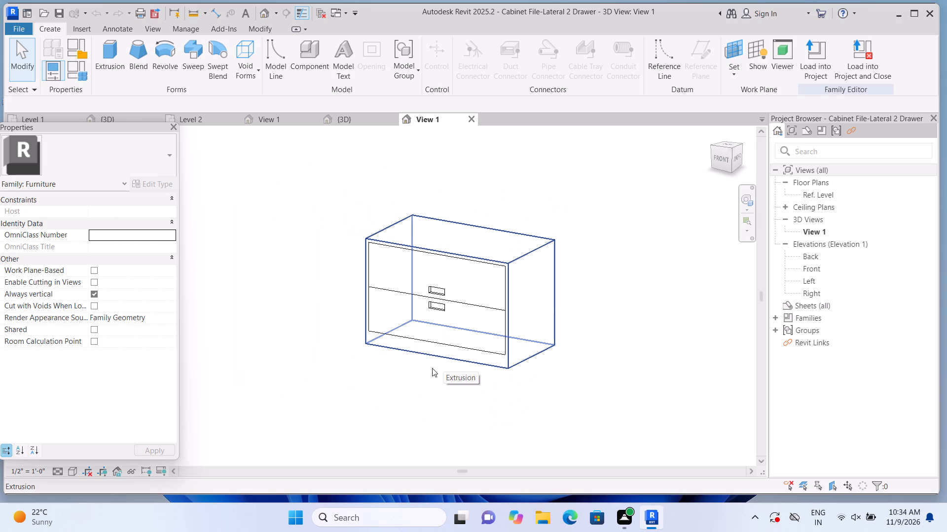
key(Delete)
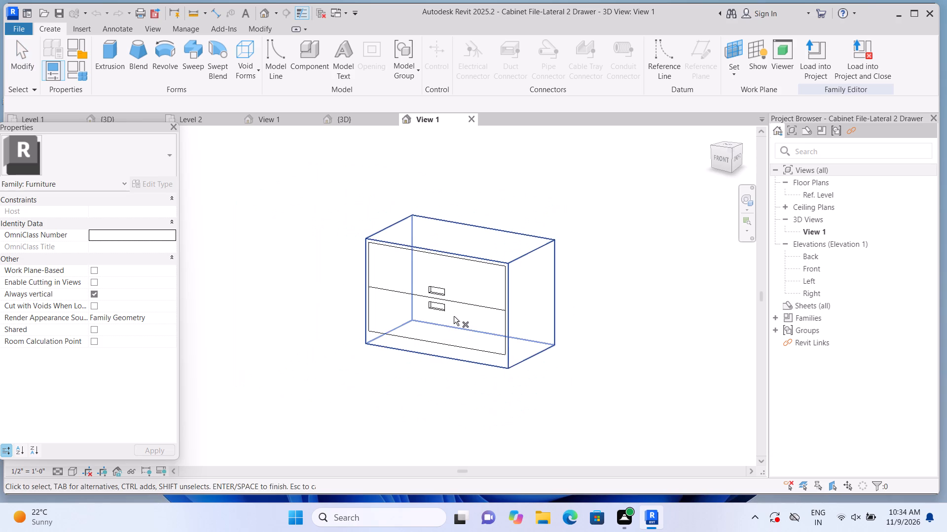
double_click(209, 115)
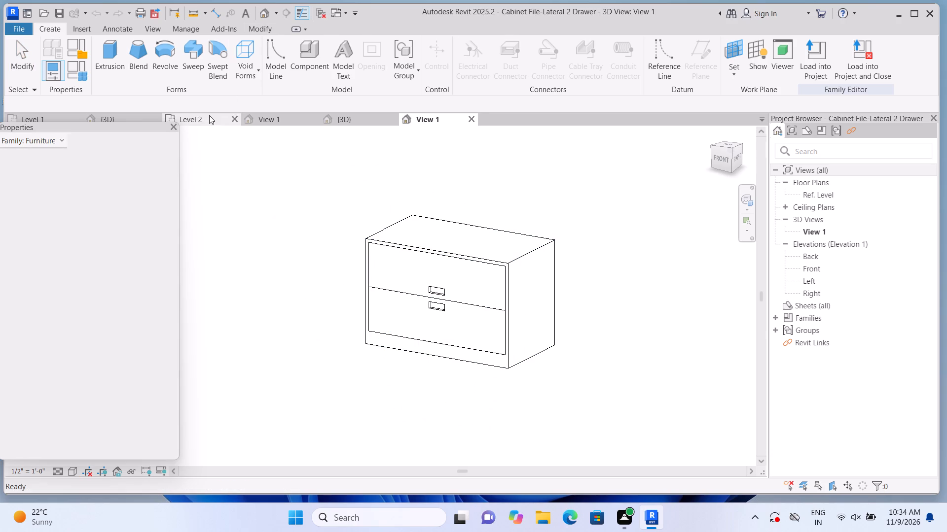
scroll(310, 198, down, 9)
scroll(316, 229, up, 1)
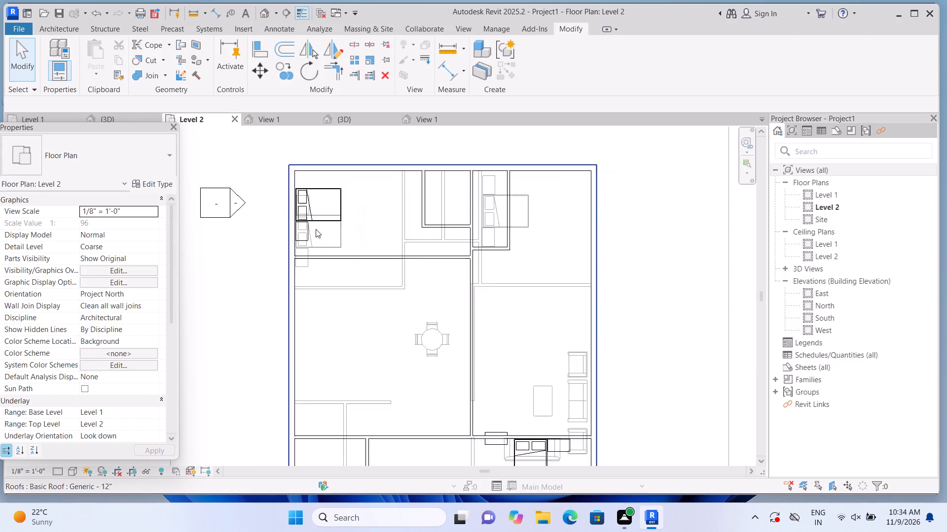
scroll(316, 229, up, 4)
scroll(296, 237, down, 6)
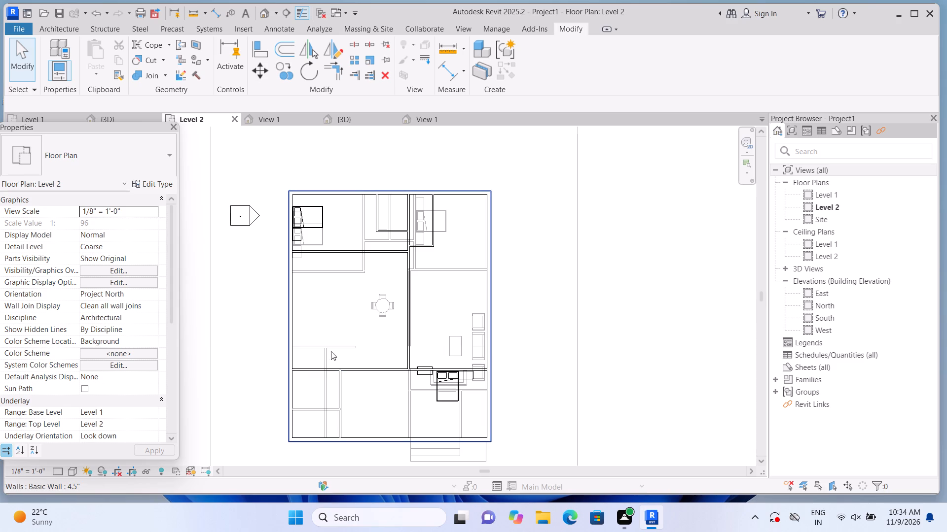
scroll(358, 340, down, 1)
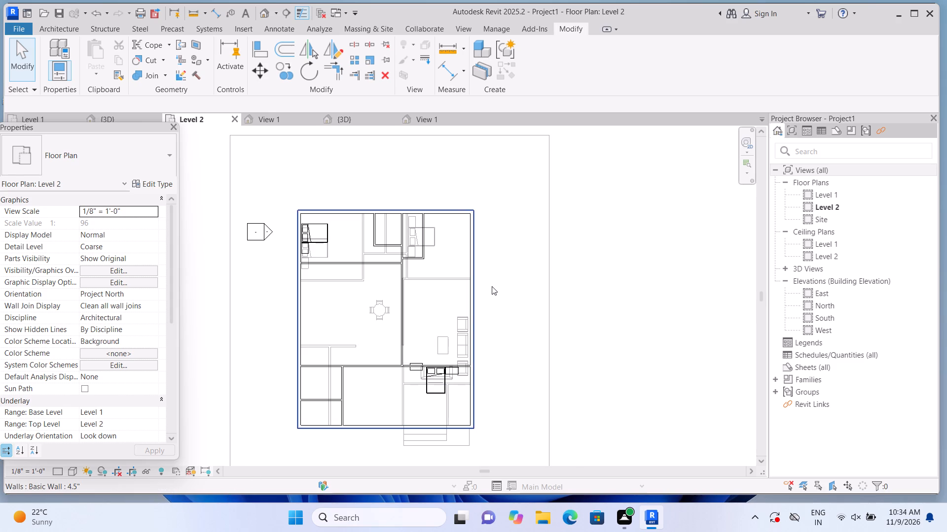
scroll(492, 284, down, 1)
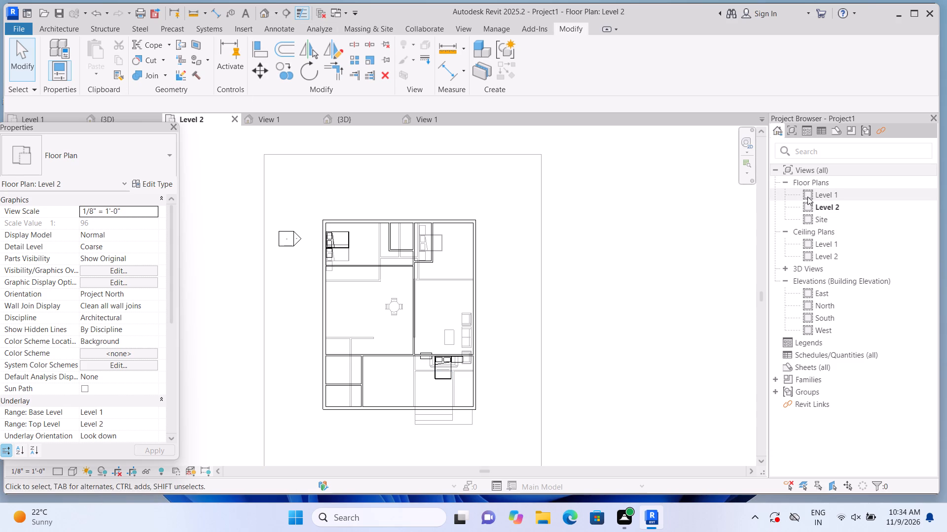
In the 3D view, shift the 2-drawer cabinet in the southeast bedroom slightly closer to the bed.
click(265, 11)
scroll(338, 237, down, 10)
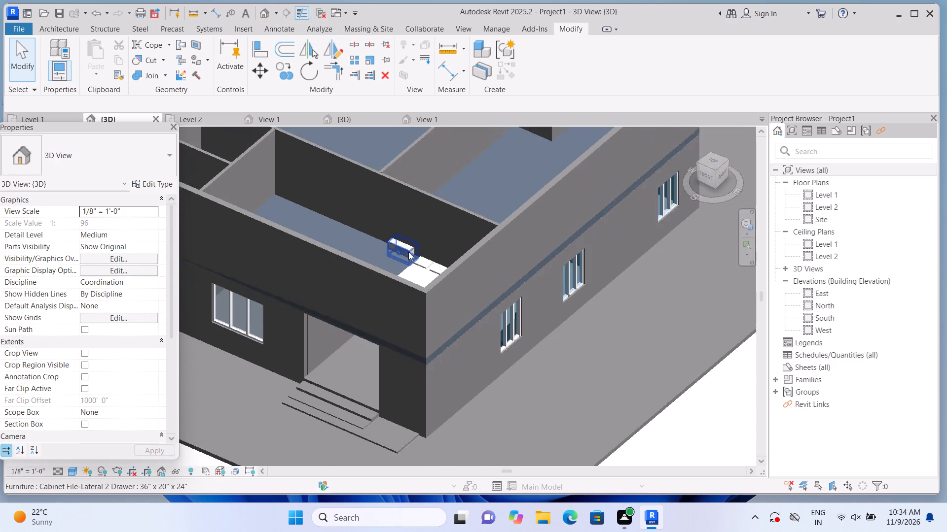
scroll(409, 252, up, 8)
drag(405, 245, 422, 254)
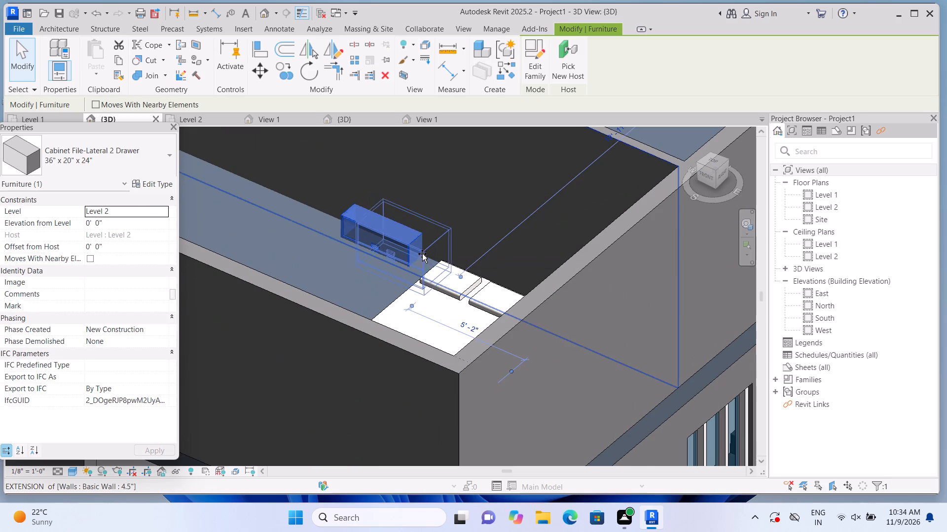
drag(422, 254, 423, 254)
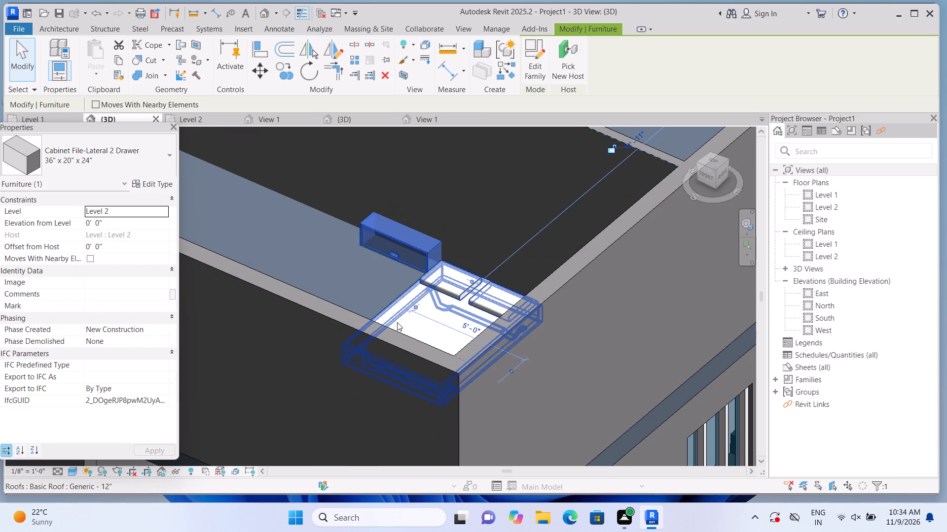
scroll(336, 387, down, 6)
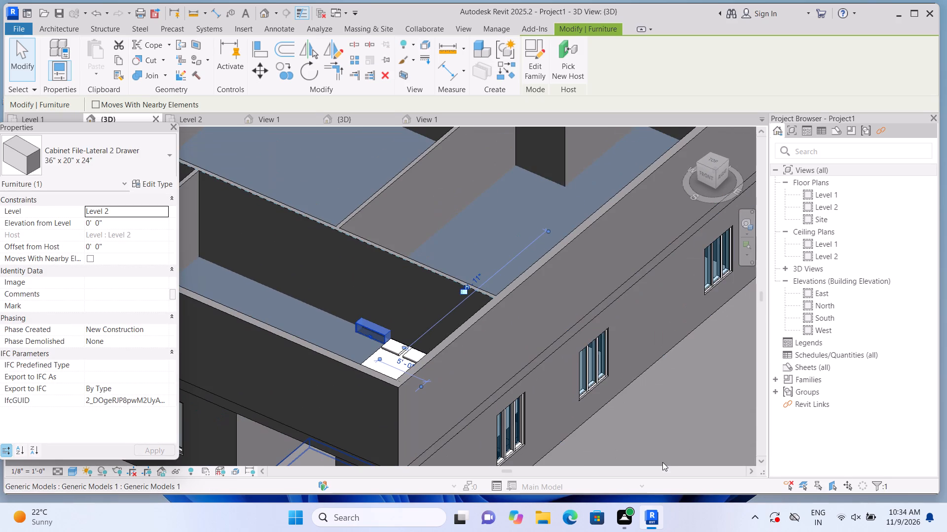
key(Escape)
Examine the whole house, its Level 2 walls and the surrounding ground slab in the 3D view.
scroll(662, 462, down, 3)
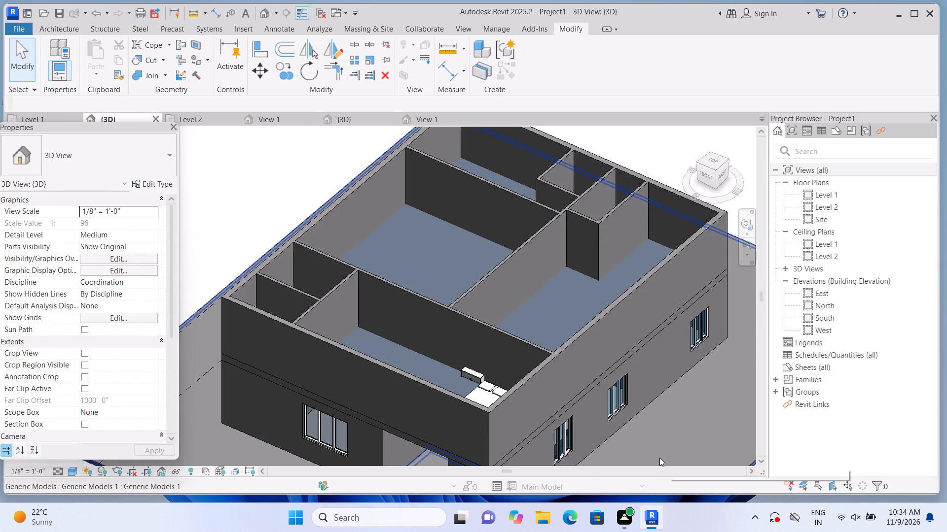
scroll(659, 458, down, 2)
middle_drag(230, 271, 180, 216)
scroll(219, 219, down, 2)
middle_drag(225, 418, 279, 406)
scroll(279, 406, up, 1)
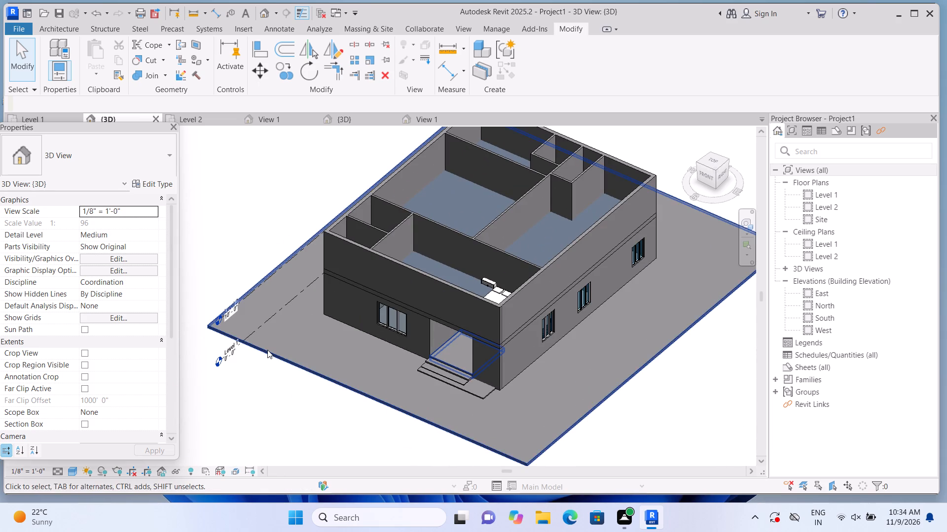
click(267, 350)
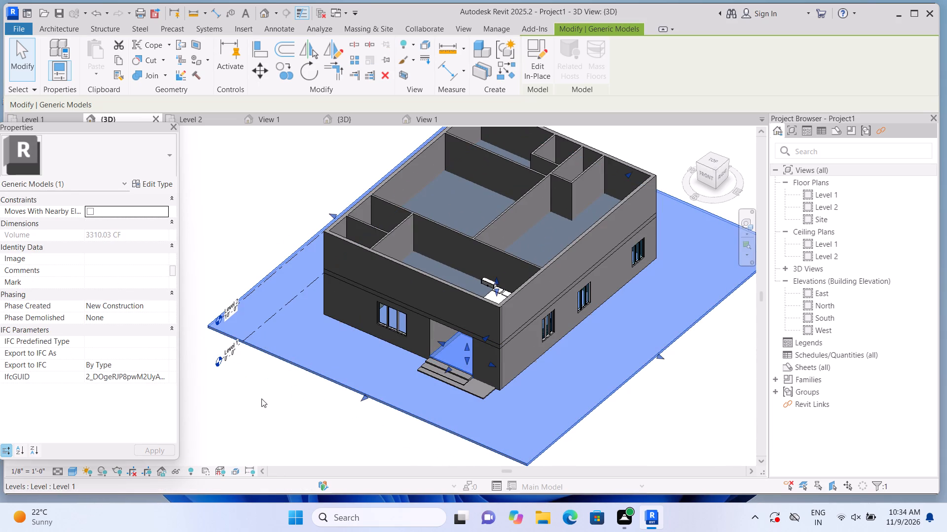
click(261, 399)
scroll(261, 399, down, 2)
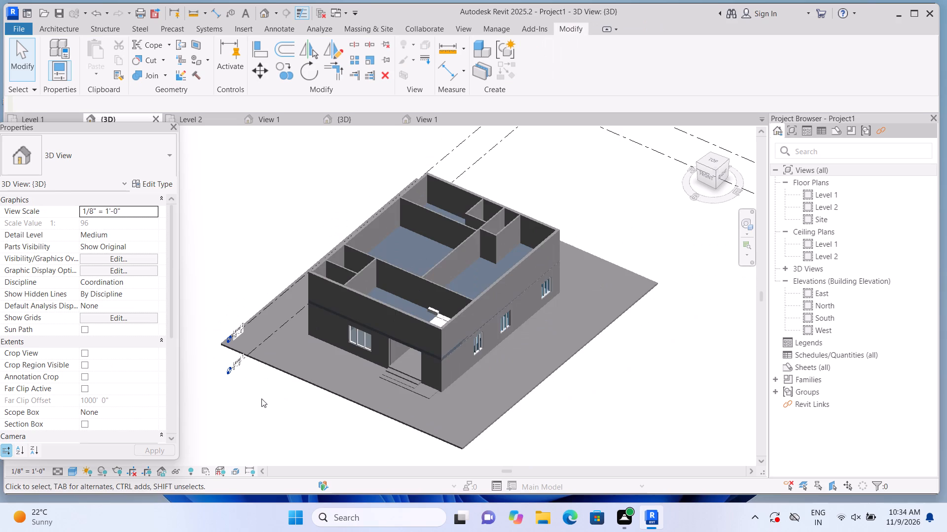
scroll(362, 424, up, 4)
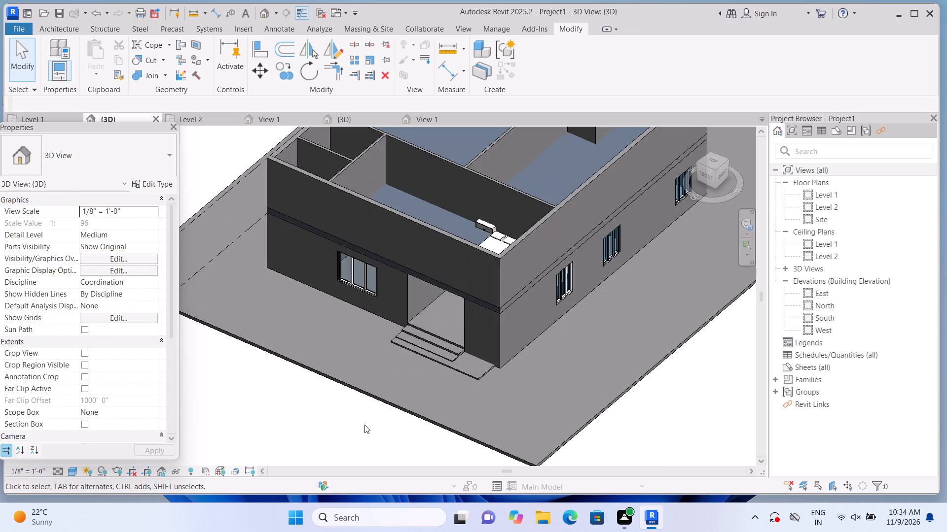
scroll(364, 425, down, 4)
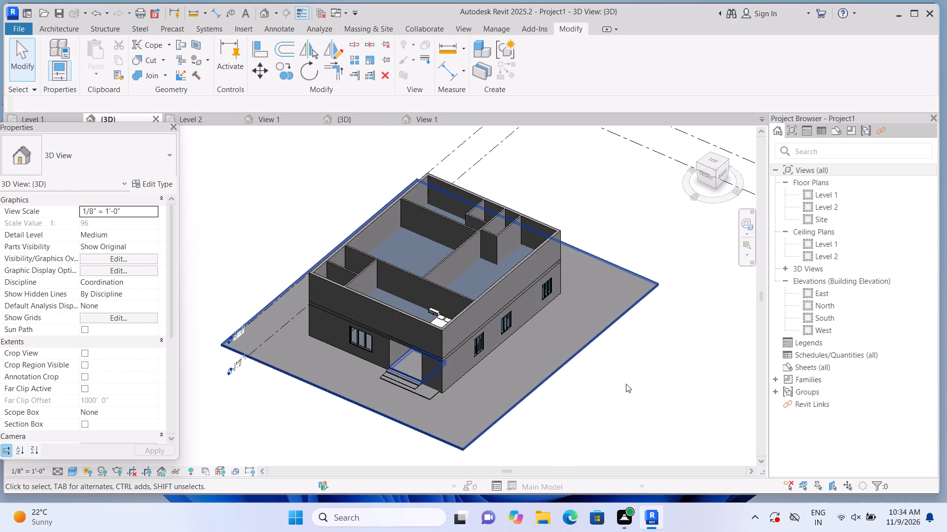
Examine the overall layout in the Level 2 floor plan, dismissing the save reminder without saving.
double_click(808, 206)
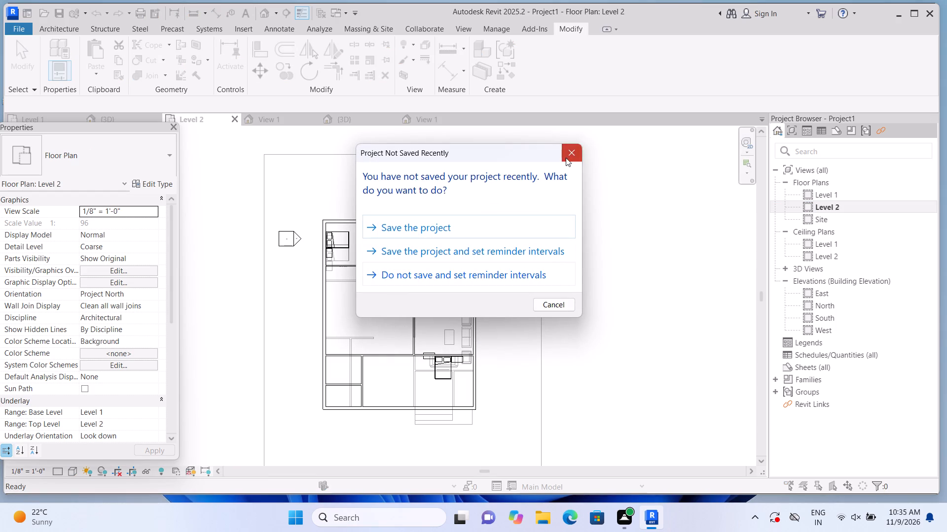
click(566, 158)
scroll(287, 432, down, 3)
scroll(287, 432, up, 2)
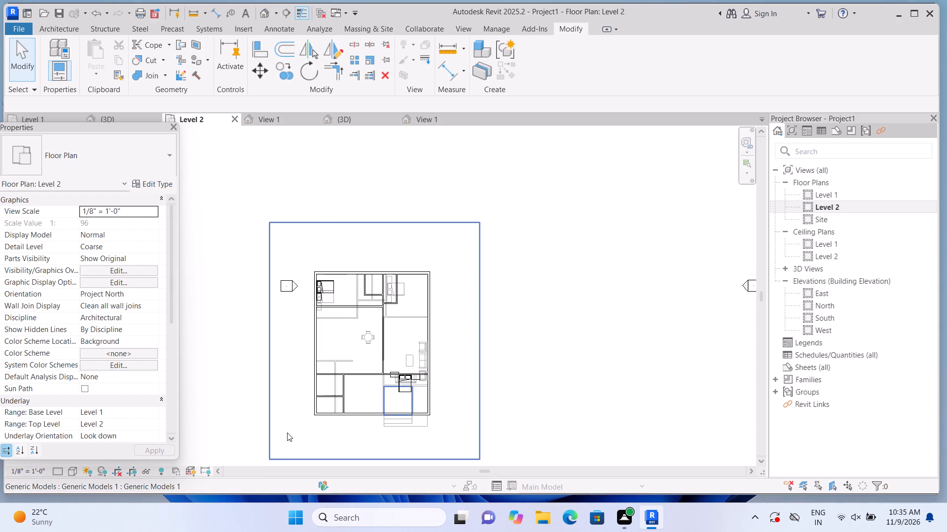
scroll(287, 432, down, 6)
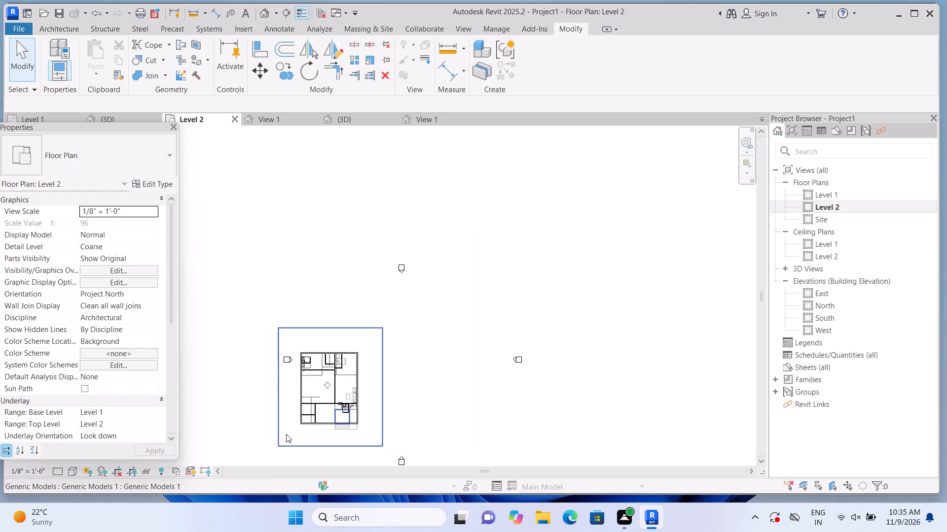
scroll(280, 432, up, 7)
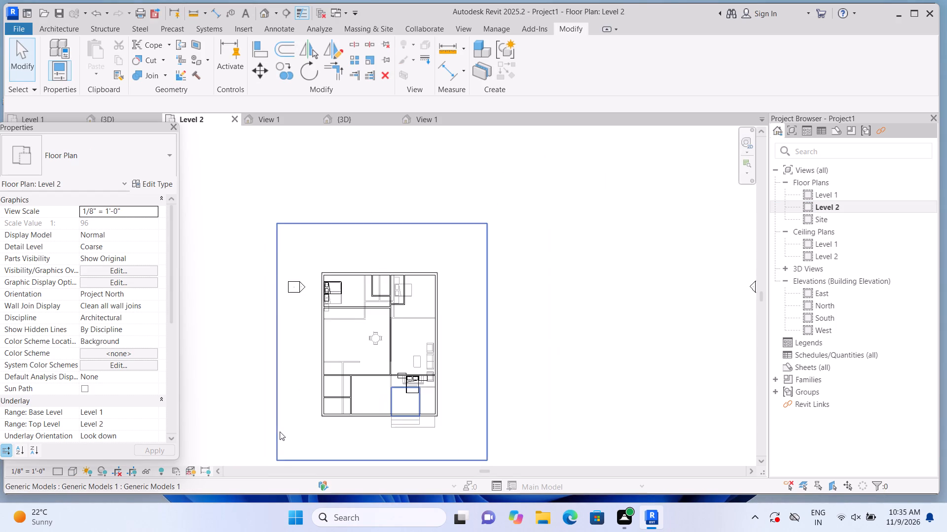
scroll(280, 432, up, 1)
scroll(296, 423, down, 2)
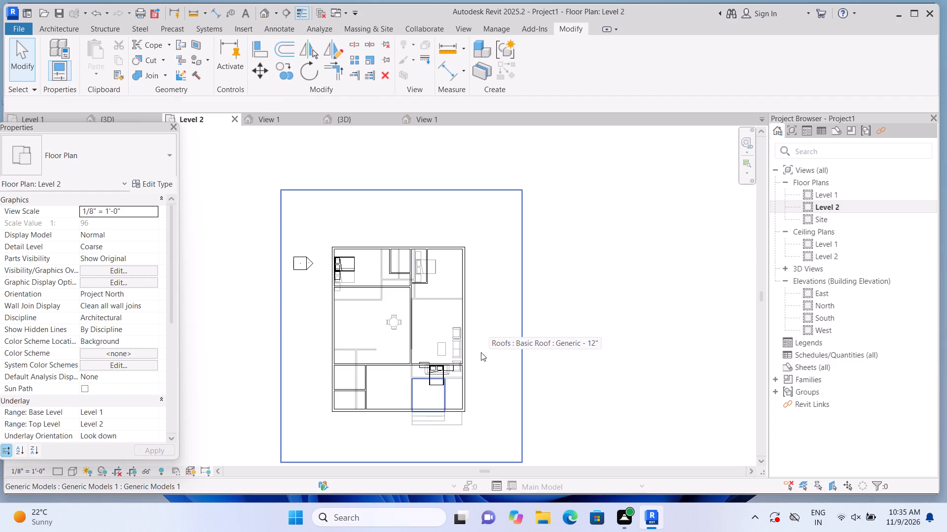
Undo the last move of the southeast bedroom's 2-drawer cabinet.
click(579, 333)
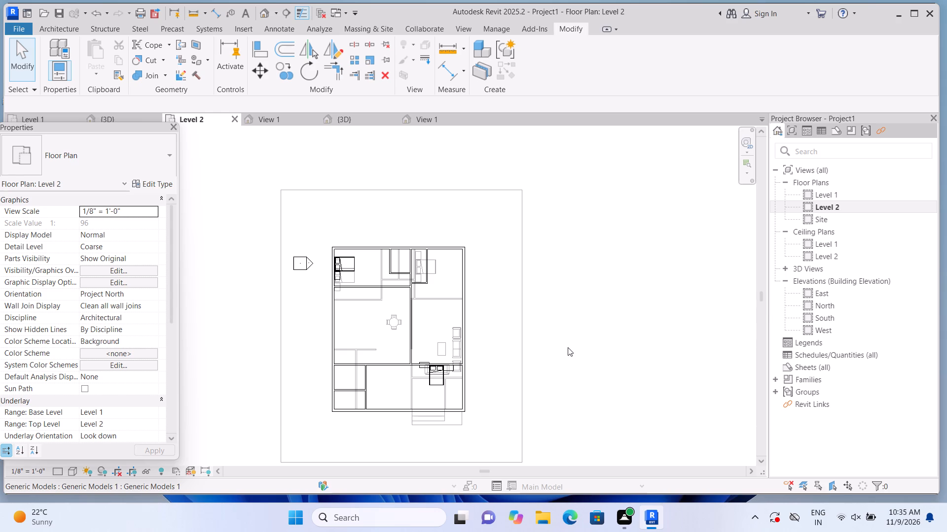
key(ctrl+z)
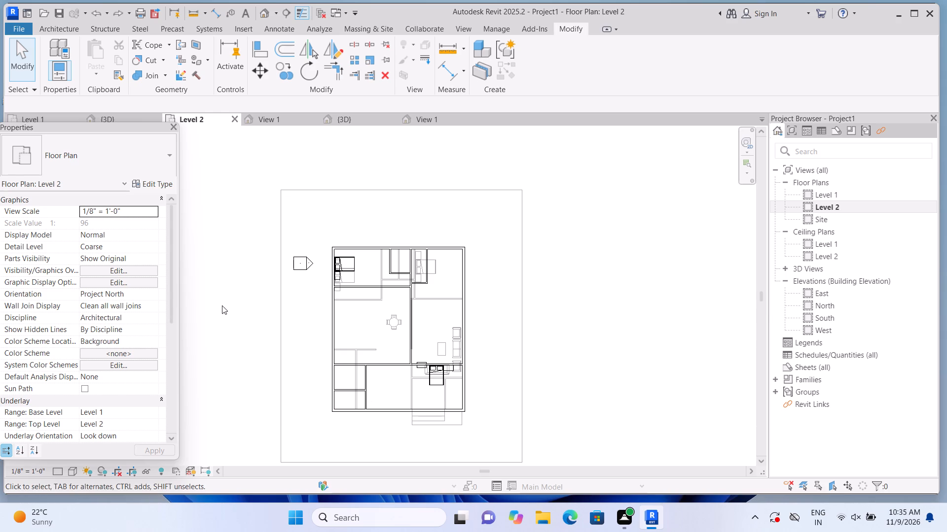
In the East elevation, draw a level at 20'-0" along the top of the upper walls, with plan view creation enabled.
scroll(170, 388, down, 2)
middle_drag(217, 418, 232, 376)
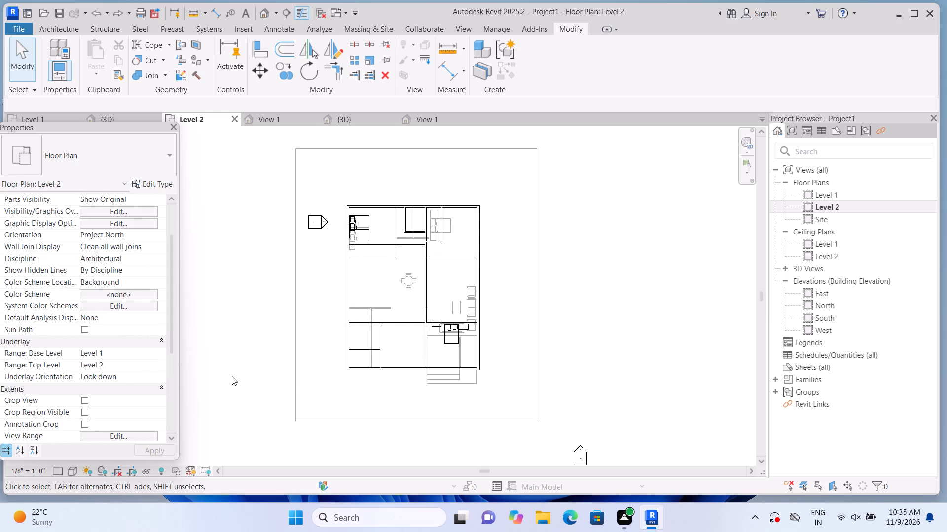
scroll(232, 376, up, 1)
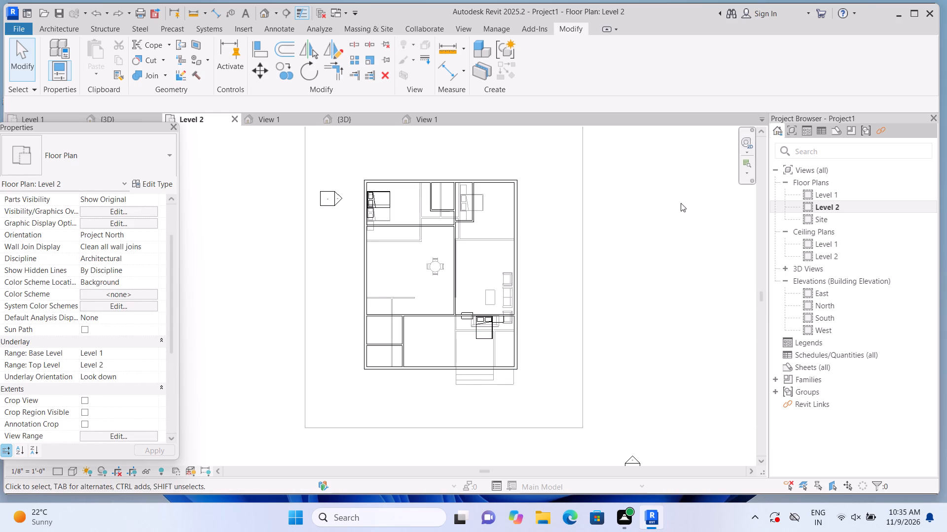
double_click(807, 295)
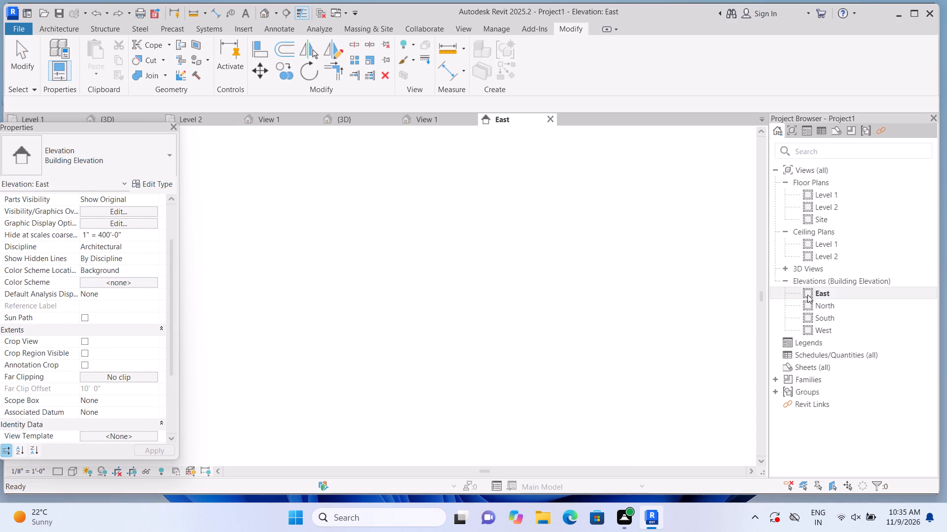
scroll(525, 361, down, 5)
scroll(321, 425, up, 1)
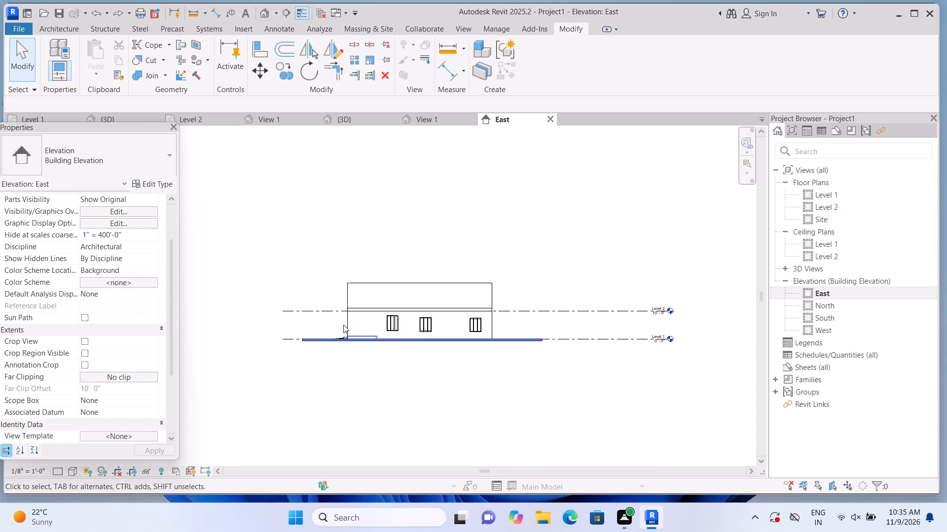
text(ll)
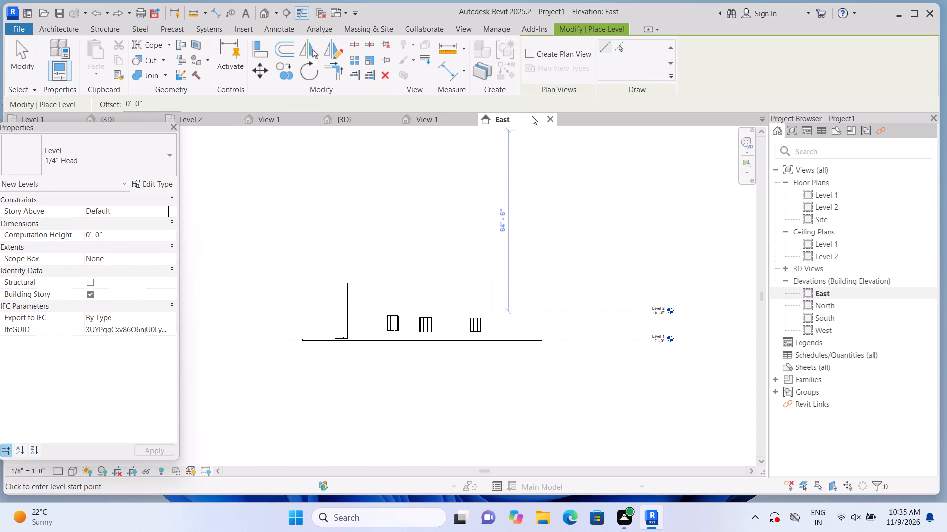
click(529, 51)
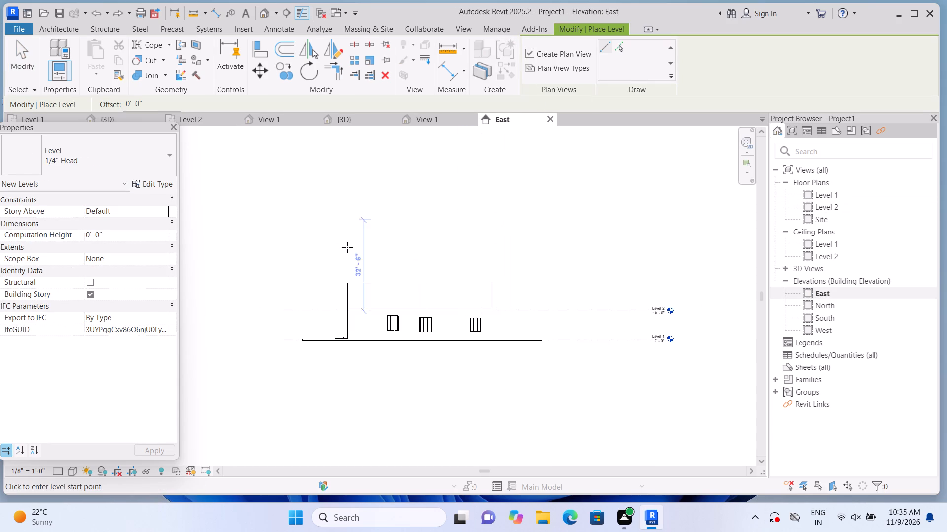
scroll(328, 264, up, 2)
click(324, 285)
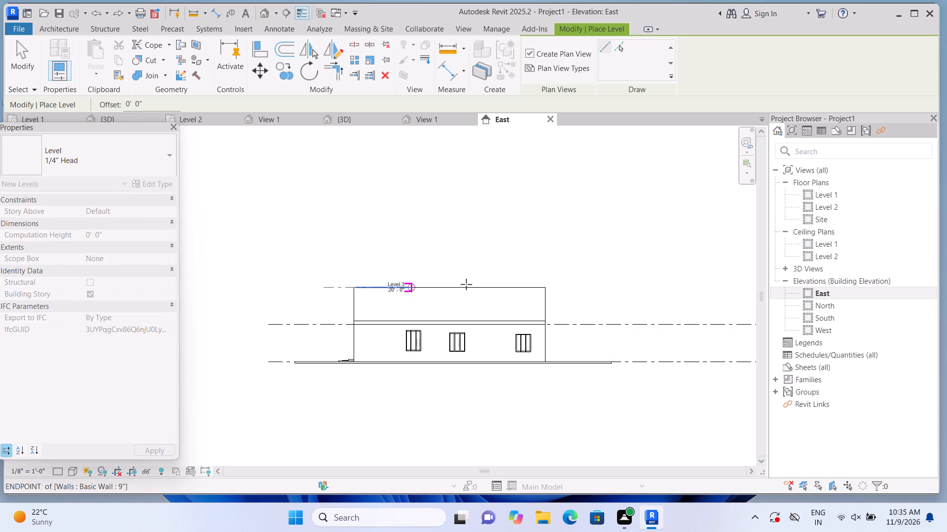
middle_drag(591, 282, 432, 288)
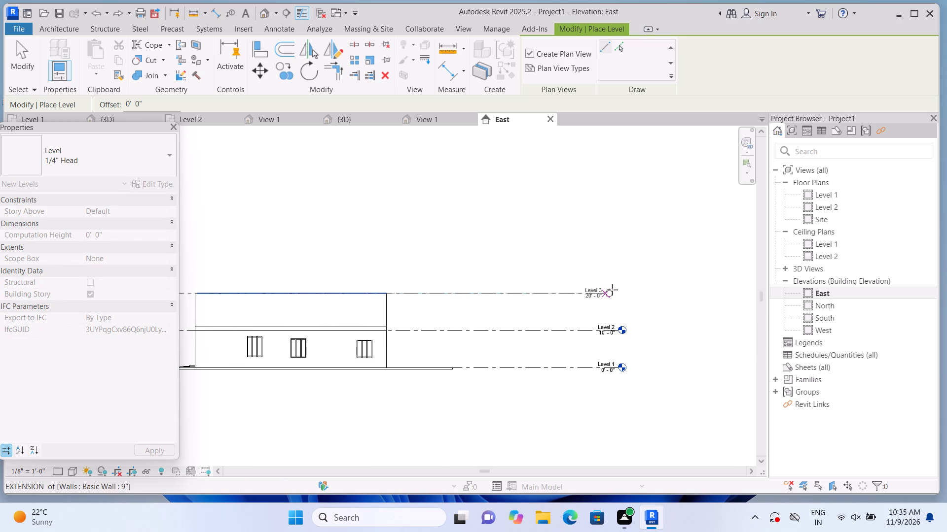
click(621, 291)
In the East elevation, extend the headless end of the Level 3 line to align with the ends of Levels 1 and 2.
scroll(637, 286, down, 4)
scroll(355, 320, up, 2)
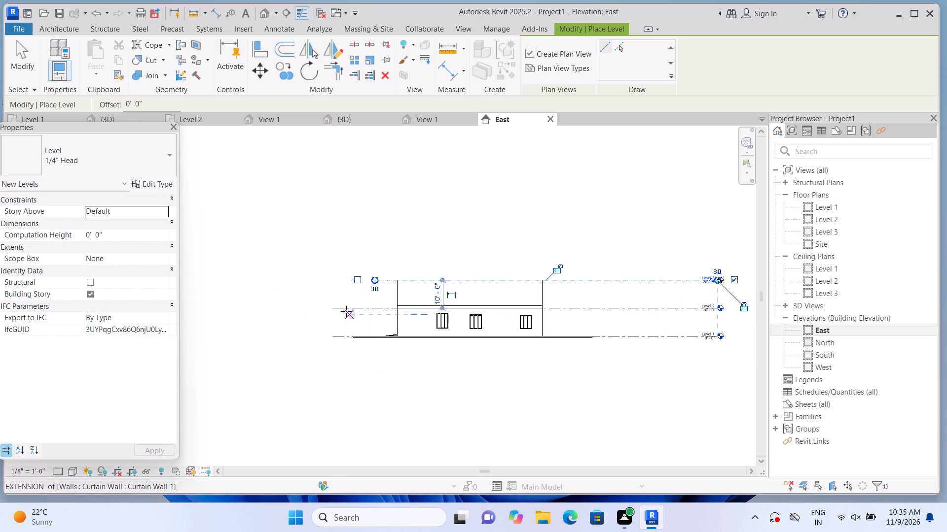
scroll(346, 311, up, 2)
drag(383, 275, 345, 283)
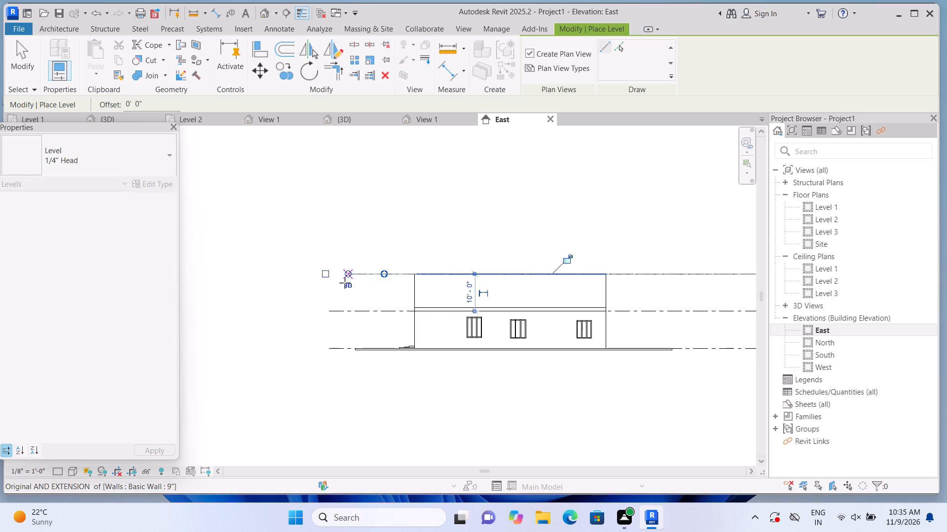
drag(345, 283, 326, 289)
key(Escape)
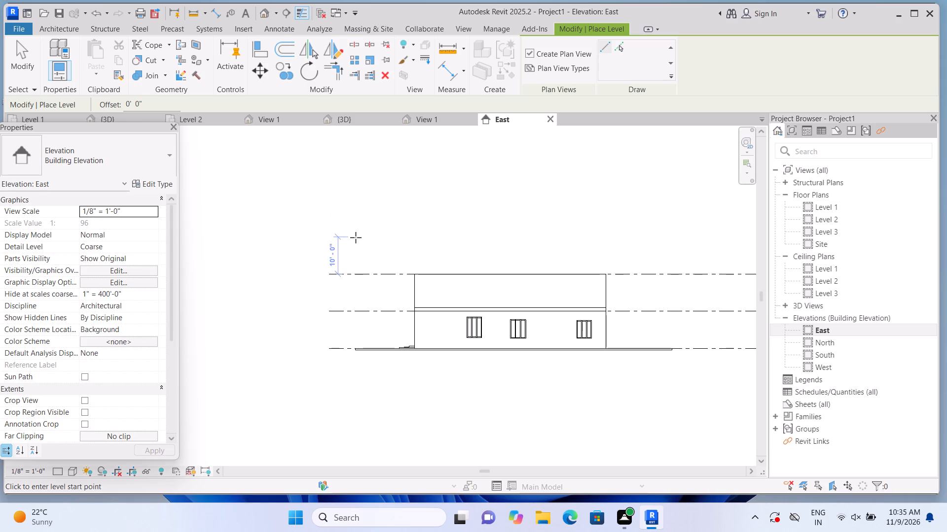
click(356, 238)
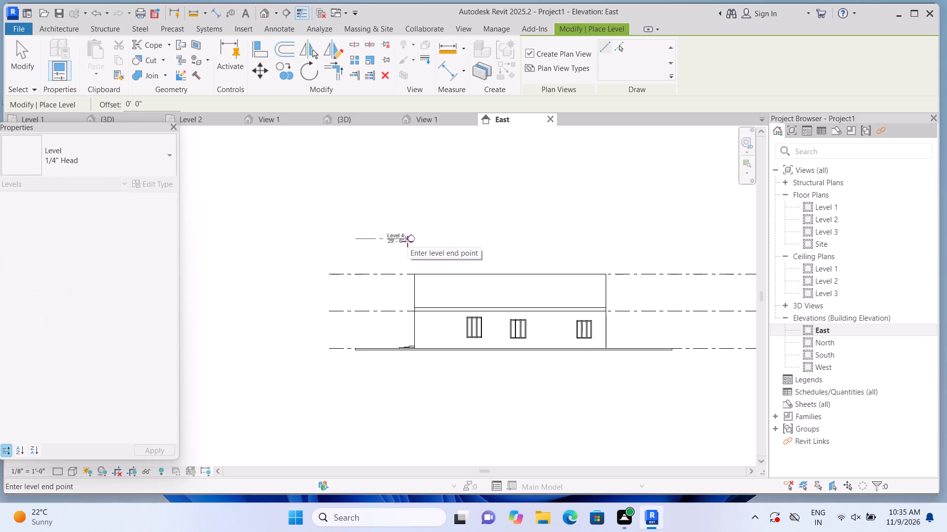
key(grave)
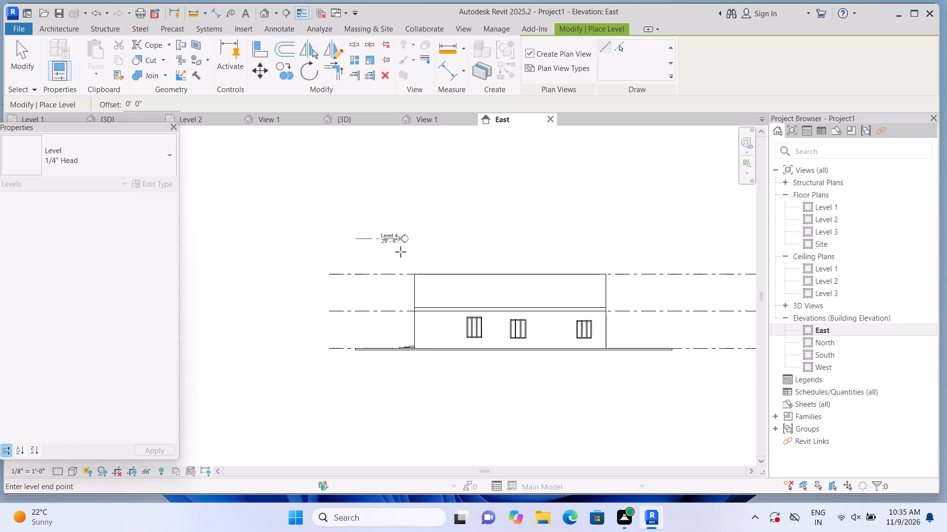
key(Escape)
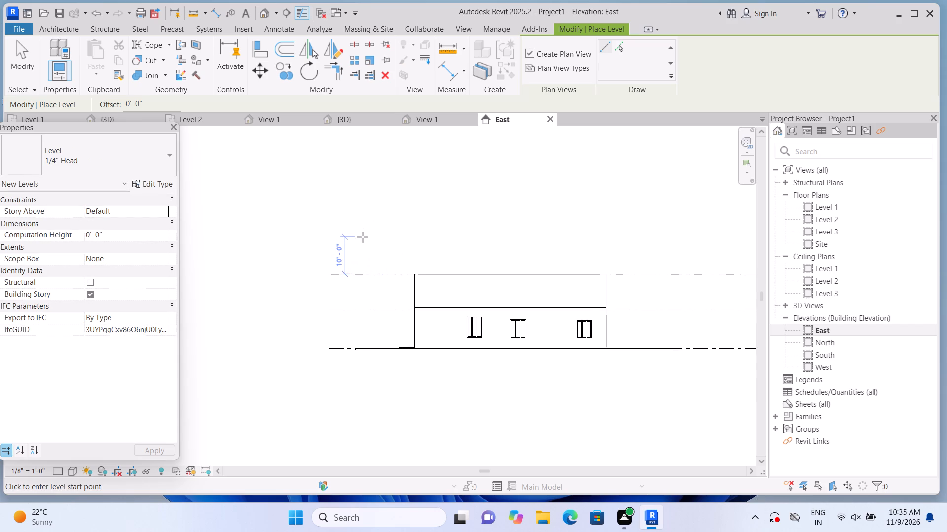
Draw a level at 30'-0" above Level 3, with both ends aligned to the level lines below.
click(363, 237)
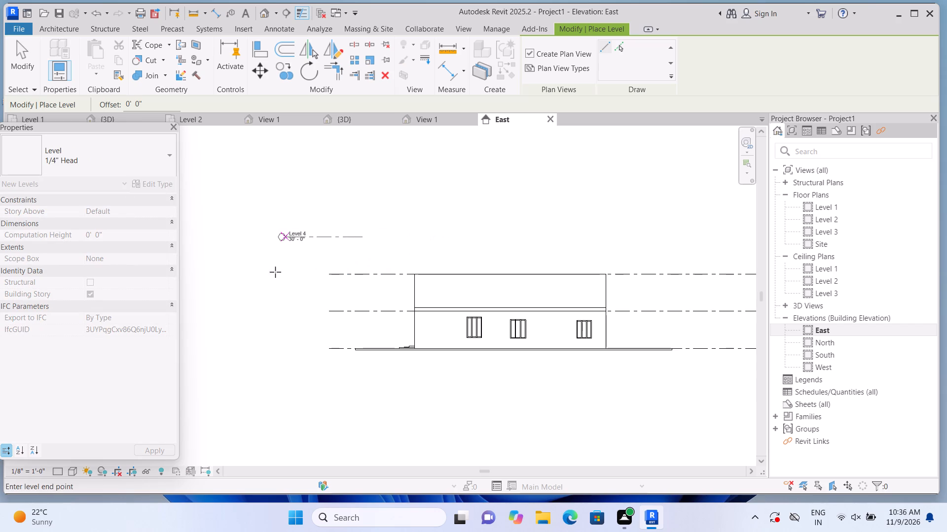
middle_drag(471, 236, 281, 271)
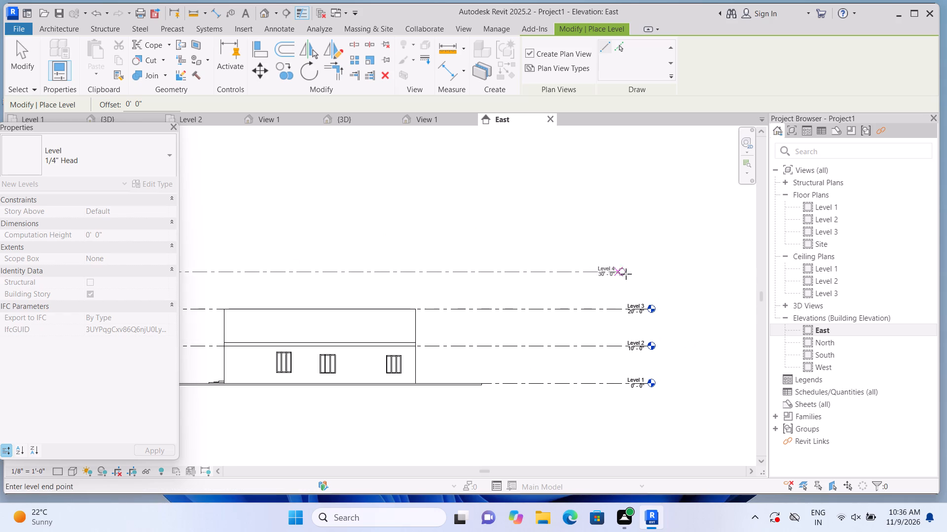
click(648, 293)
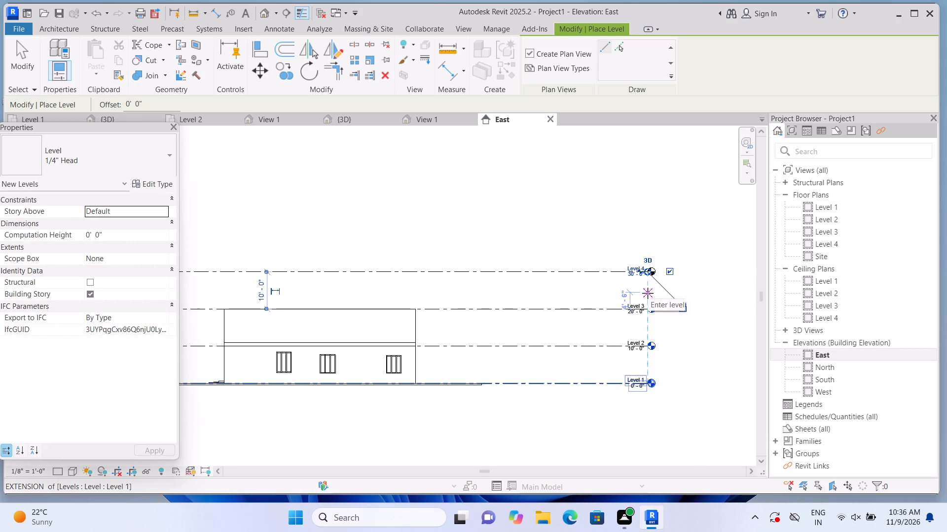
scroll(648, 293, down, 3)
scroll(548, 325, up, 2)
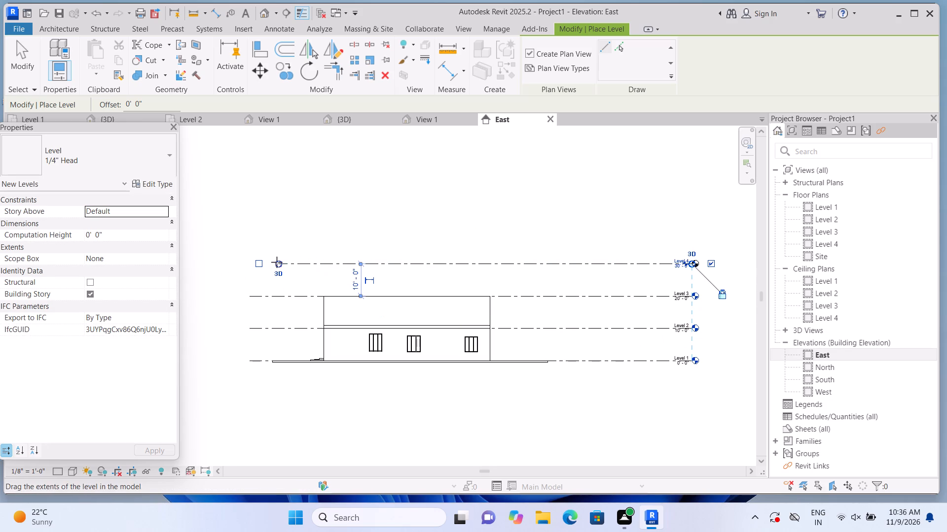
drag(277, 264, 252, 271)
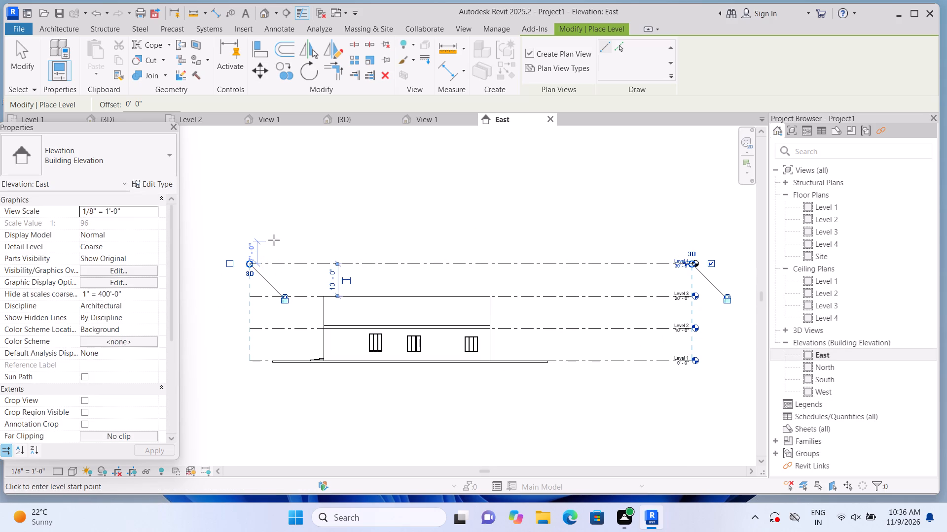
key(Escape)
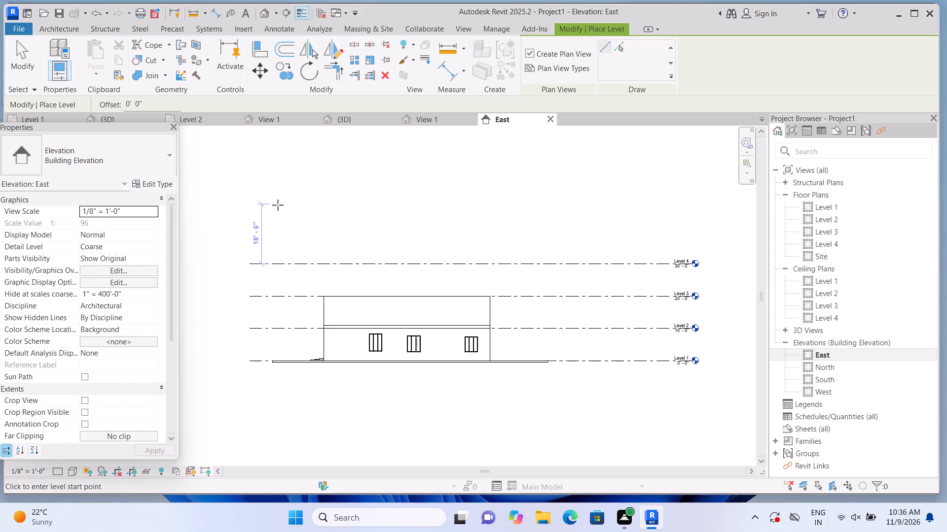
Draw a level at 40'-0" above Level 4, align both its ends with the lower levels, and finish placing levels.
click(280, 232)
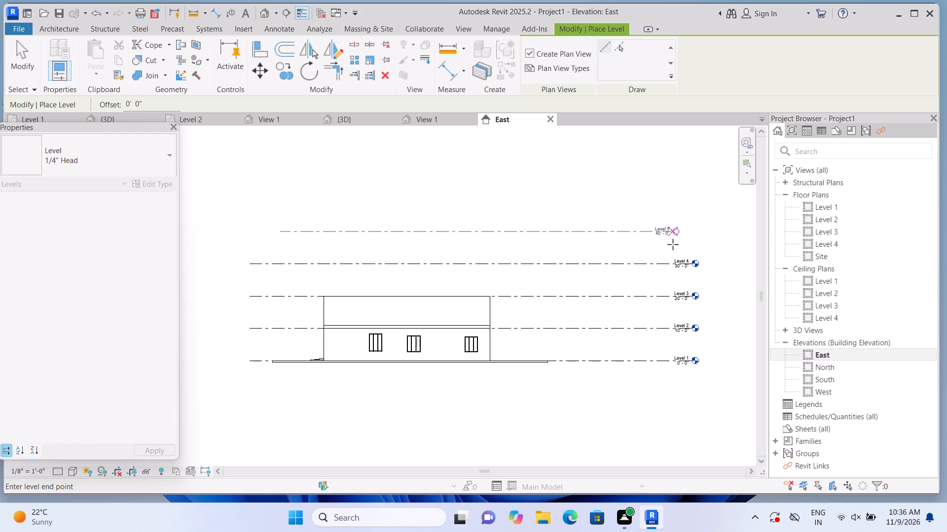
click(695, 251)
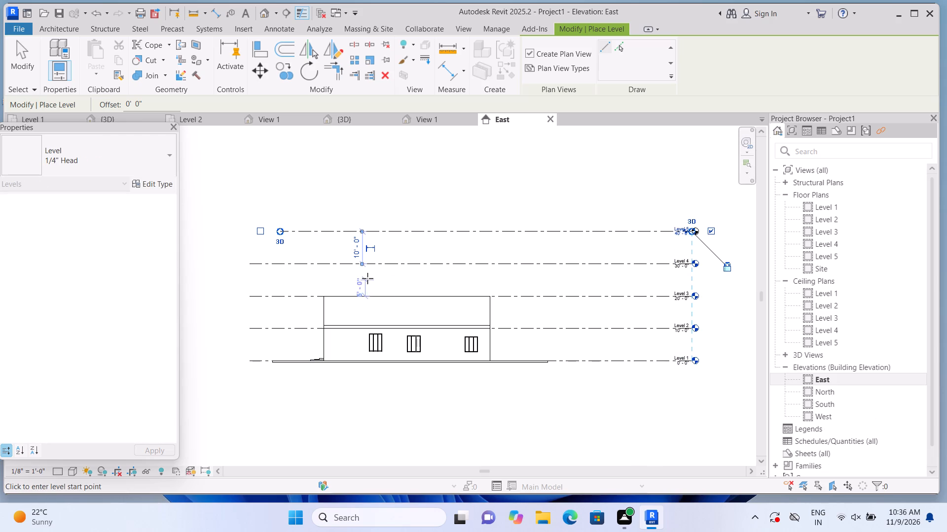
drag(278, 233, 247, 241)
key(Escape)
key(Escape)
Examine the level lines, their heads and elevations against the house in the East elevation.
scroll(258, 227, down, 2)
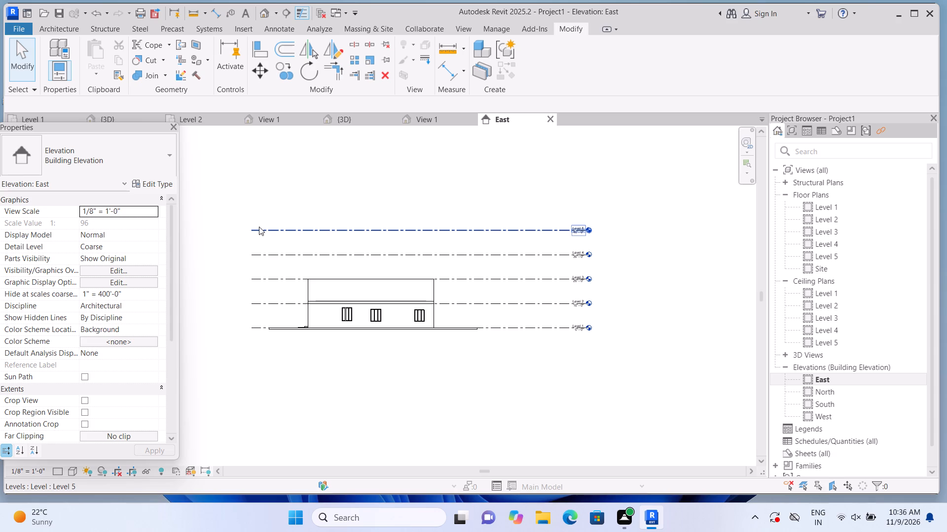
scroll(639, 346, up, 2)
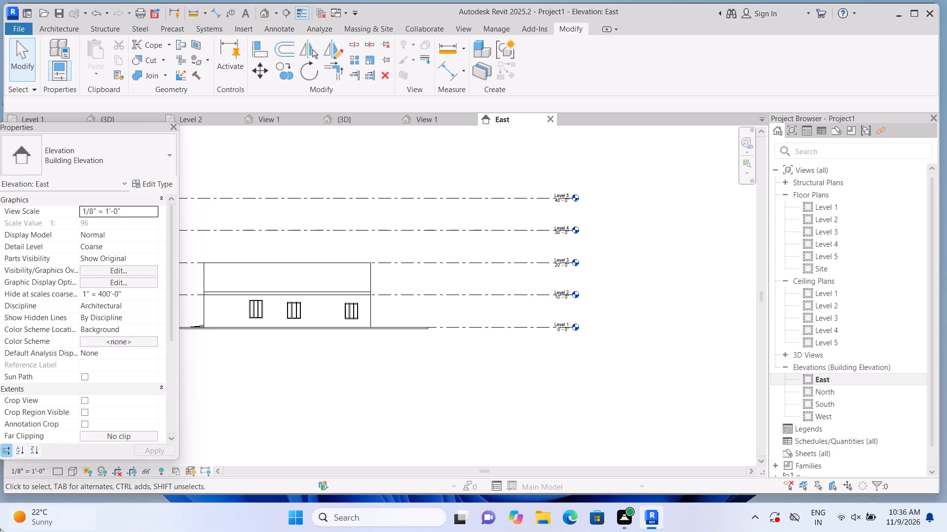
key(Escape)
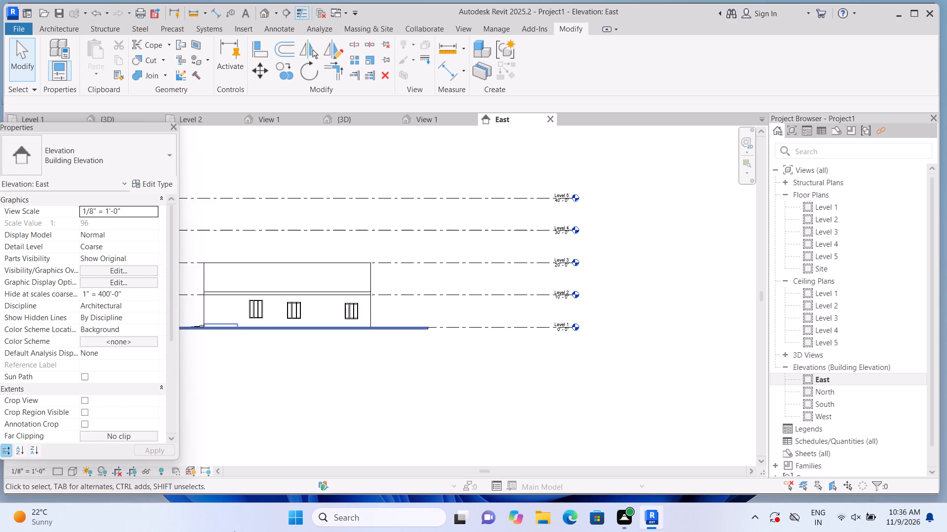
scroll(442, 411, up, 1)
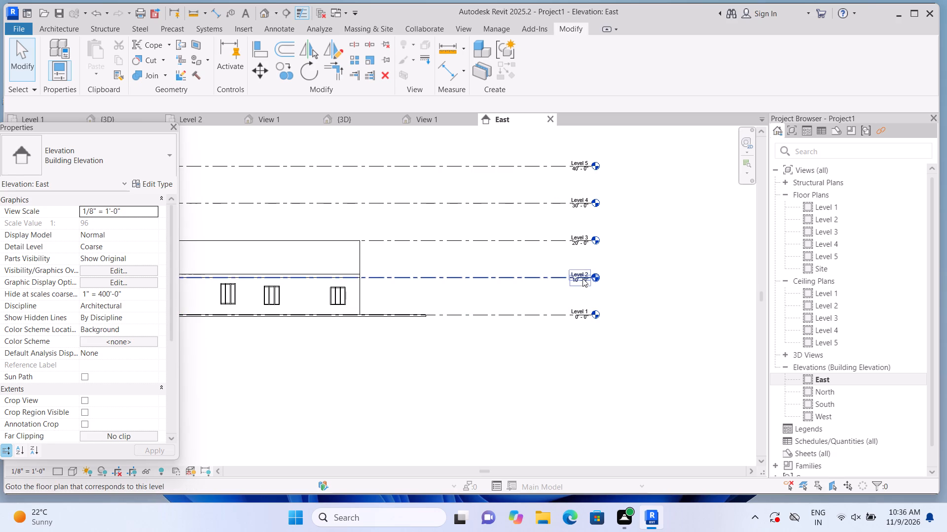
scroll(599, 192, down, 2)
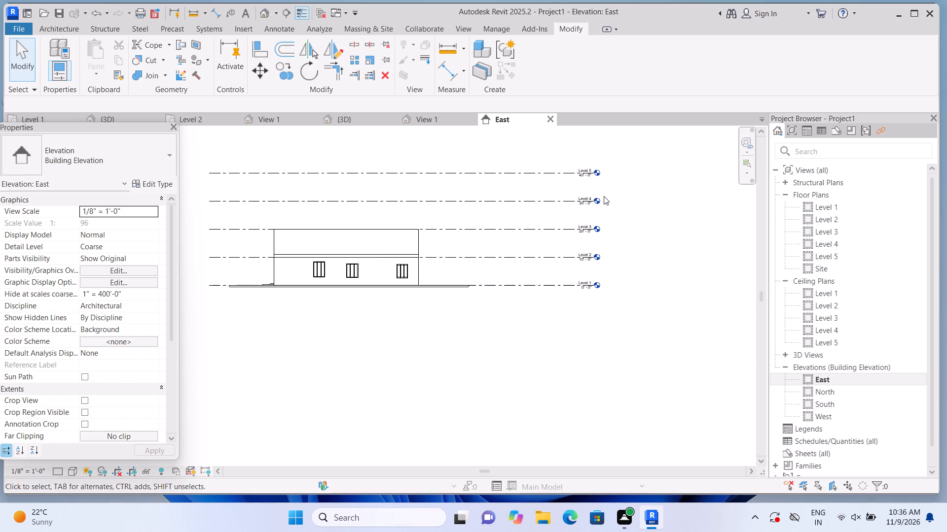
scroll(604, 196, down, 2)
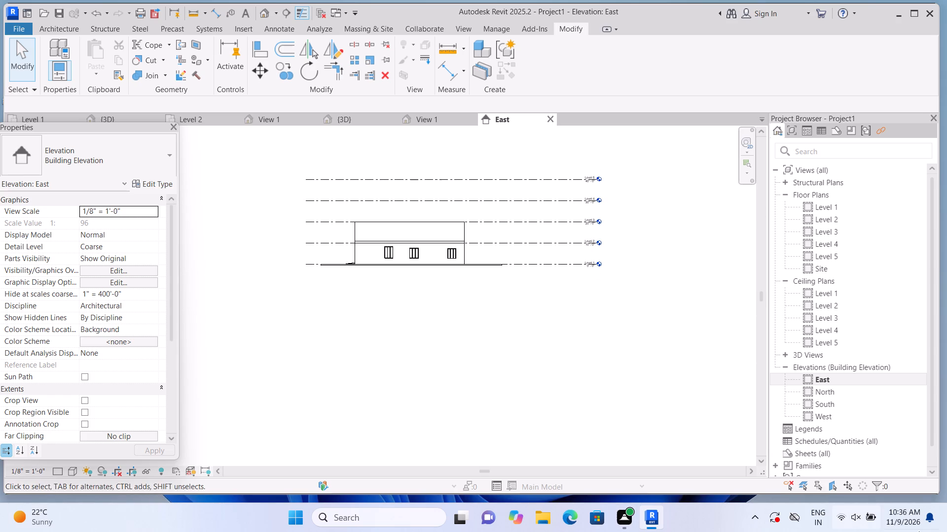
Open the Level 2 floor plan, then the Level 3 floor plan, and show the underlay range settings for Level 3.
double_click(808, 217)
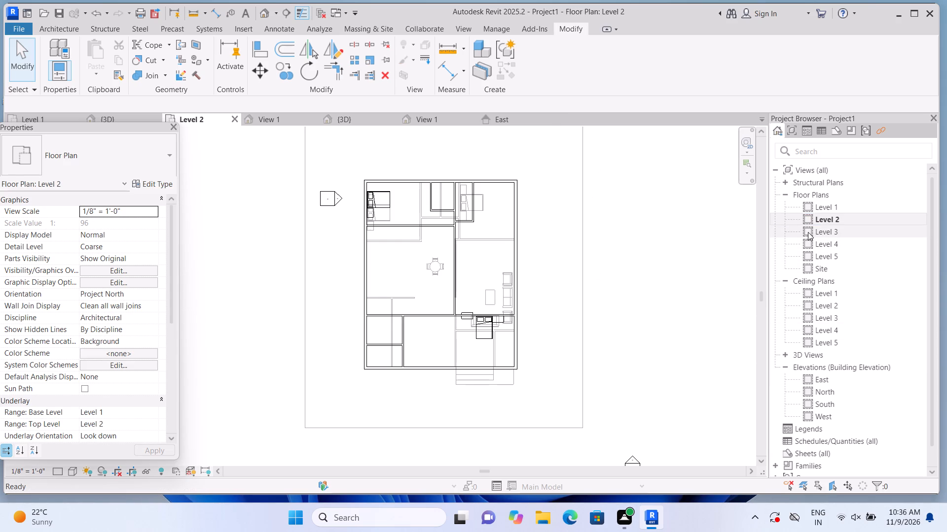
double_click(809, 229)
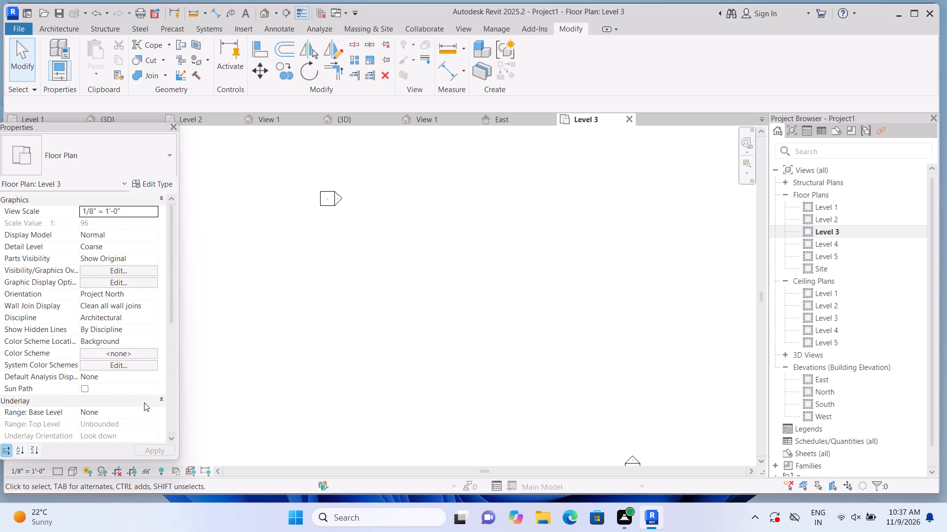
click(159, 396)
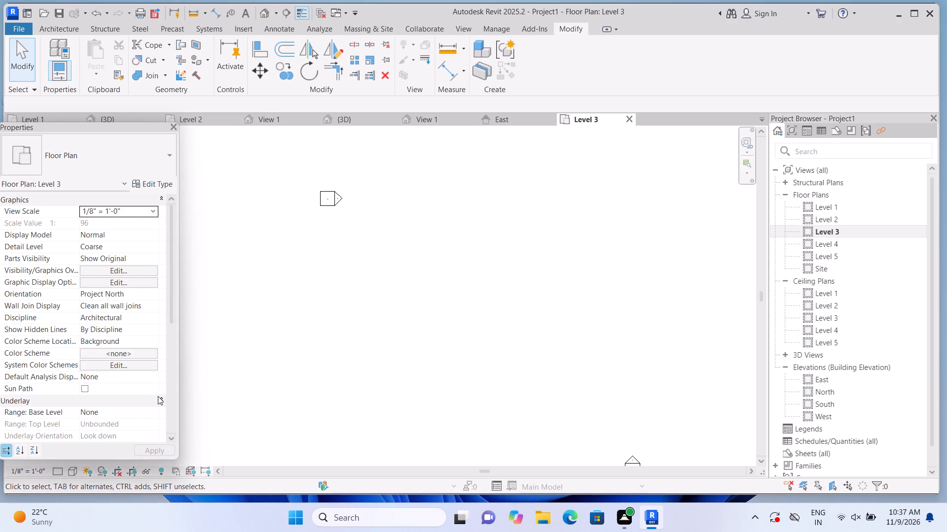
click(159, 398)
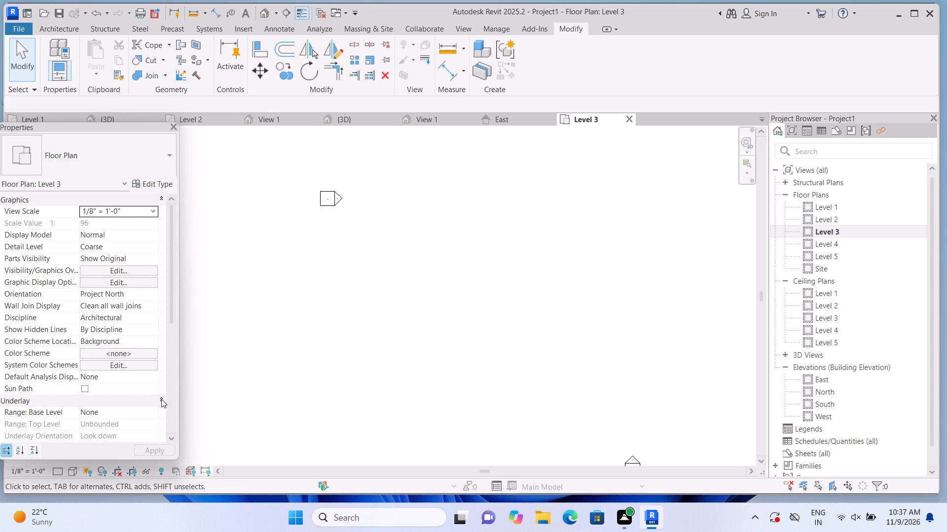
click(160, 396)
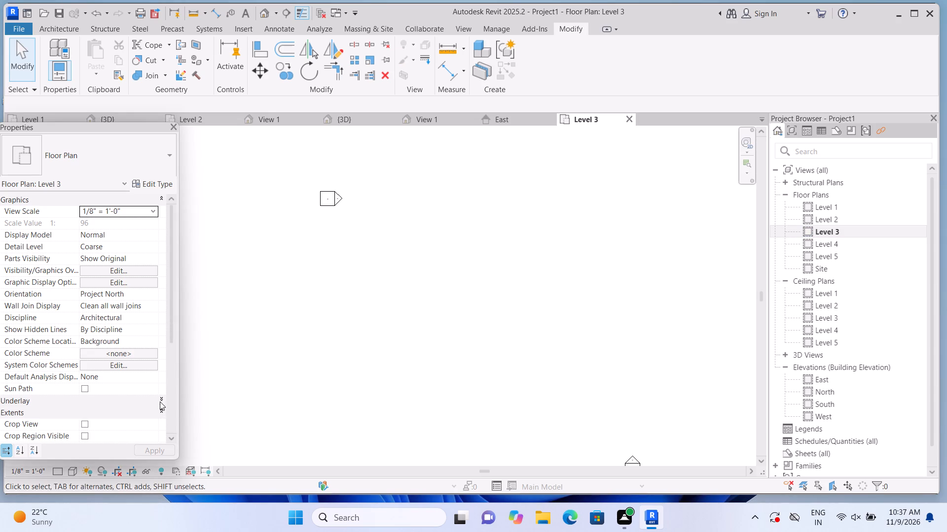
click(160, 397)
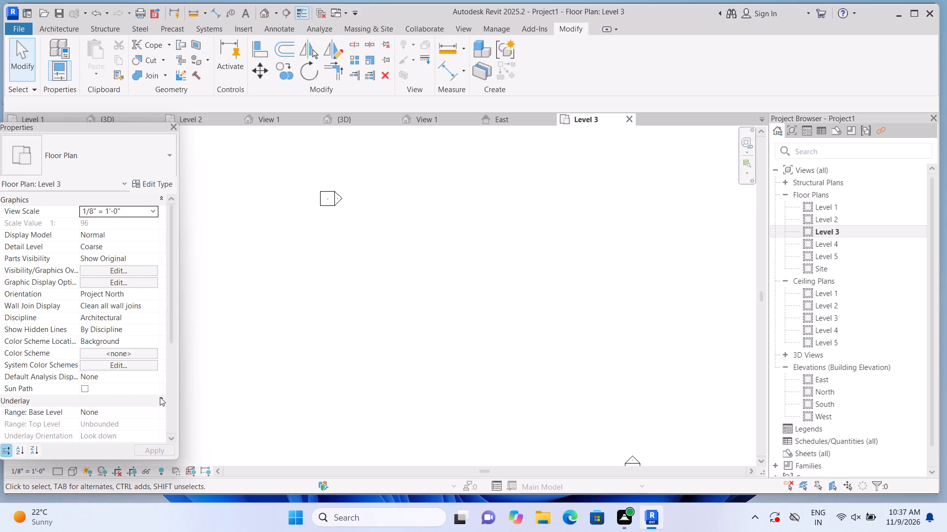
click(160, 397)
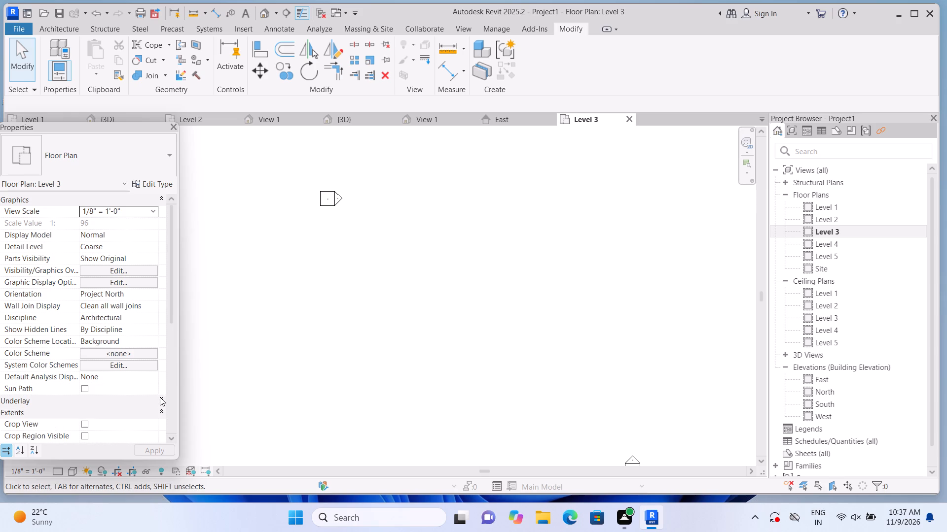
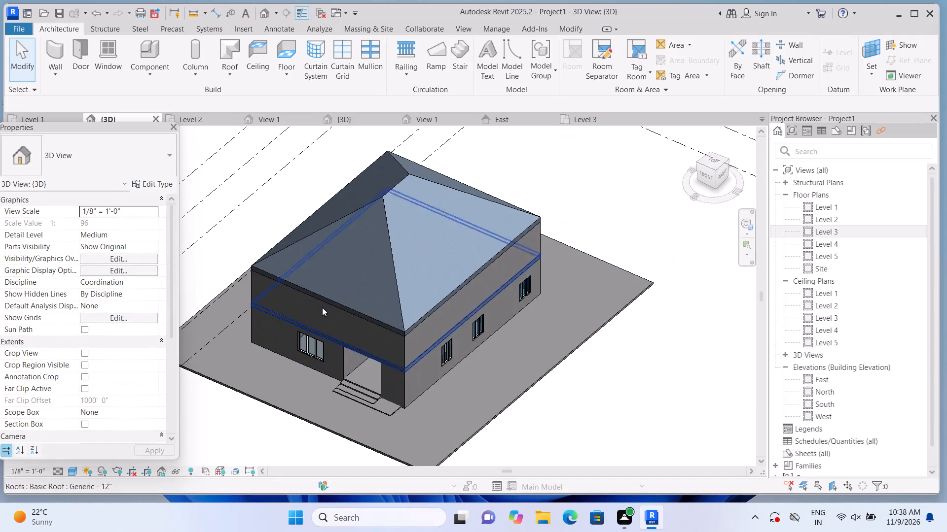
Flatten the hipped Generic - 12" roof at Level 3 by setting its slope to 0" / 12".
click(340, 280)
click(136, 336)
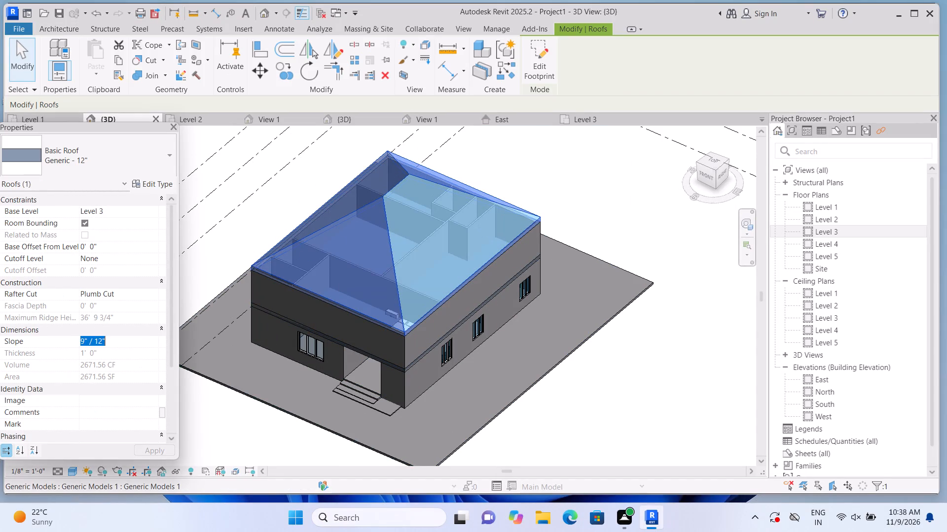
key(BackSpace)
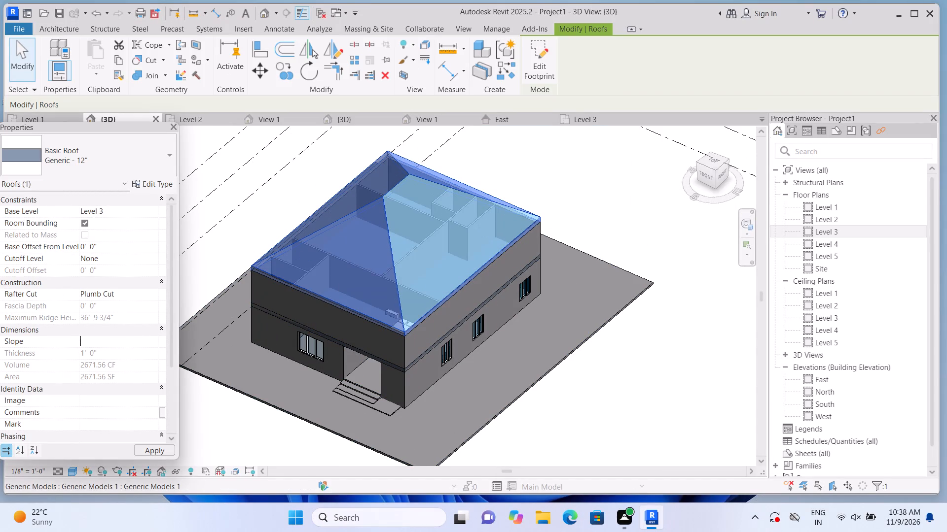
key(0)
key(Return)
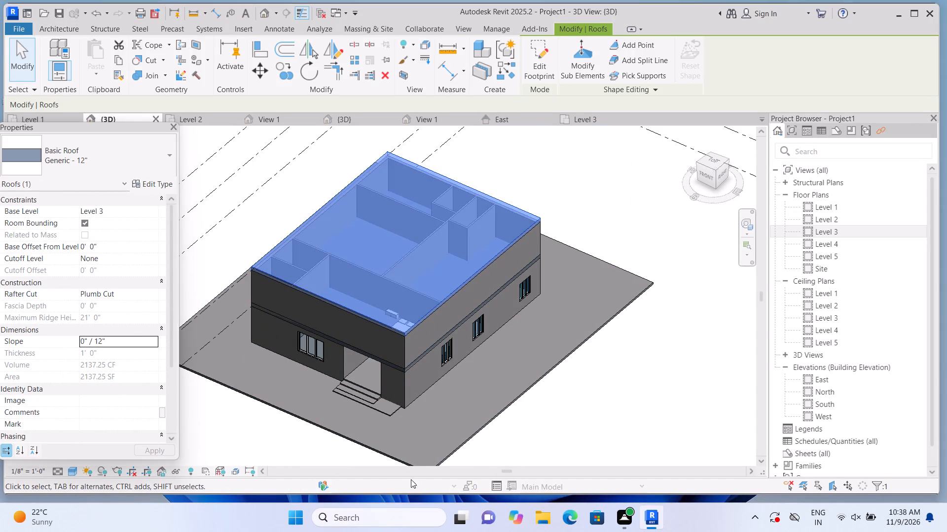
click(520, 433)
In the Level 2 floor plan, draw a Curtain Wall 1 segment about 6'-6" long on the front exterior wall, just past the small rooms' partition.
scroll(524, 427, down, 4)
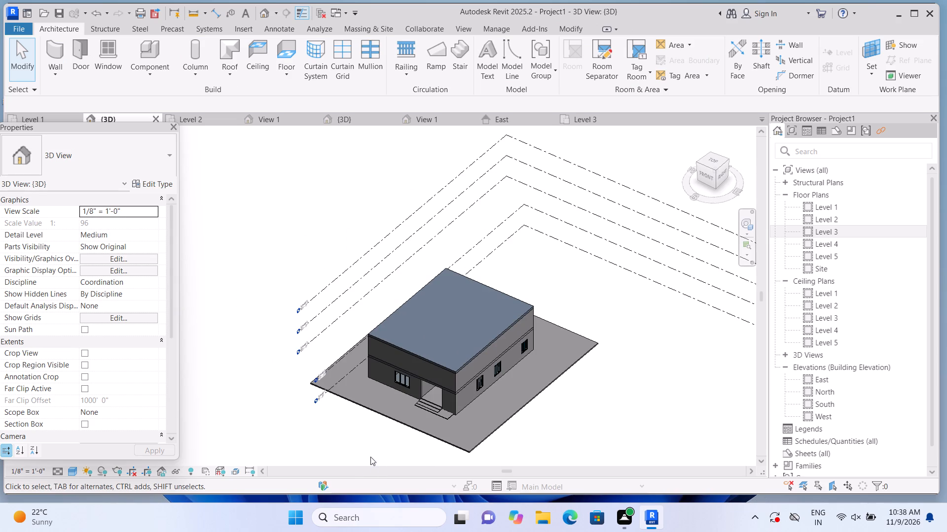
middle_drag(289, 417, 213, 366)
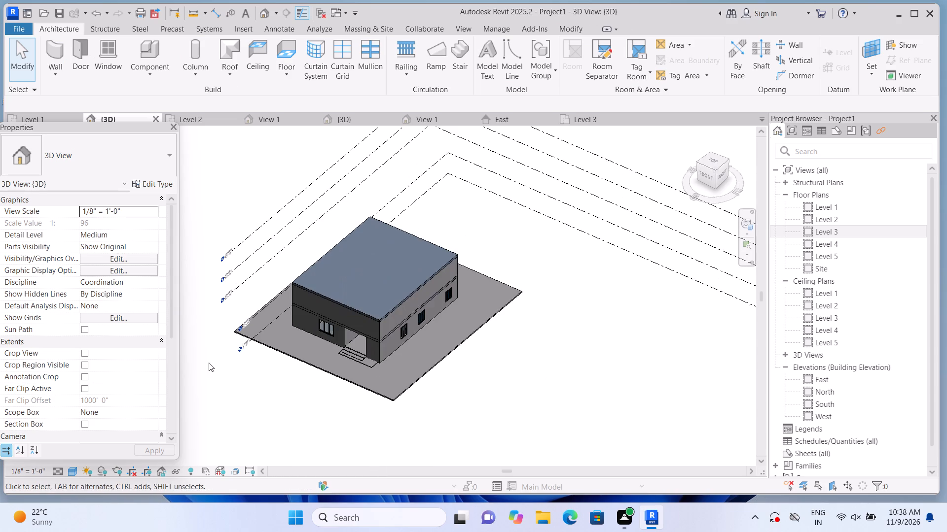
scroll(220, 361, up, 2)
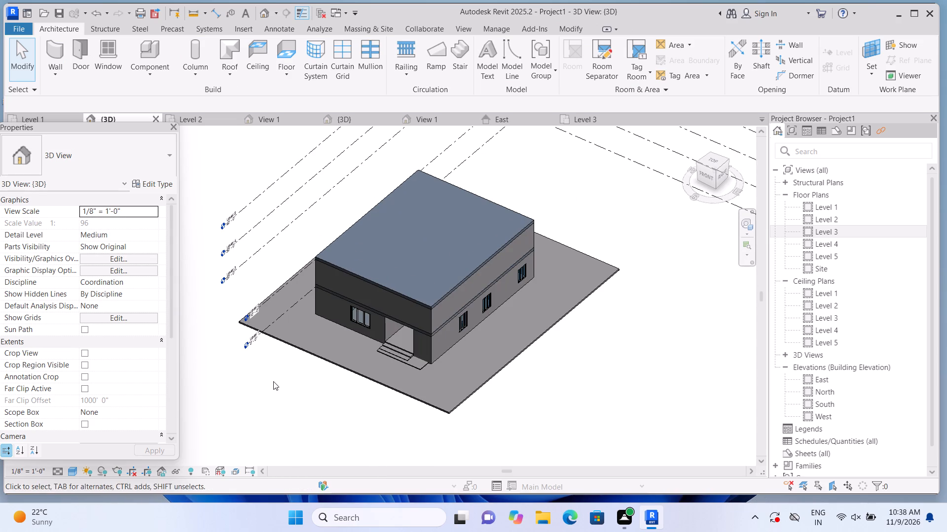
scroll(273, 381, up, 1)
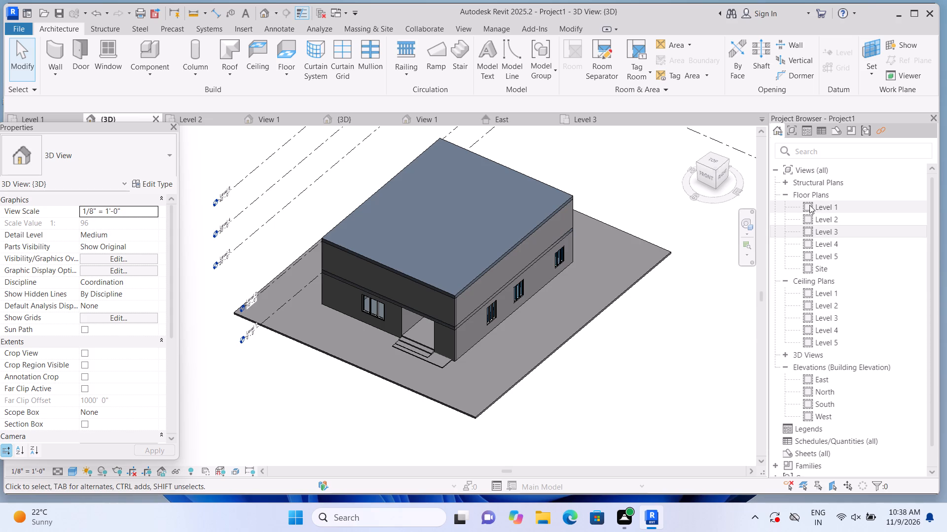
double_click(809, 219)
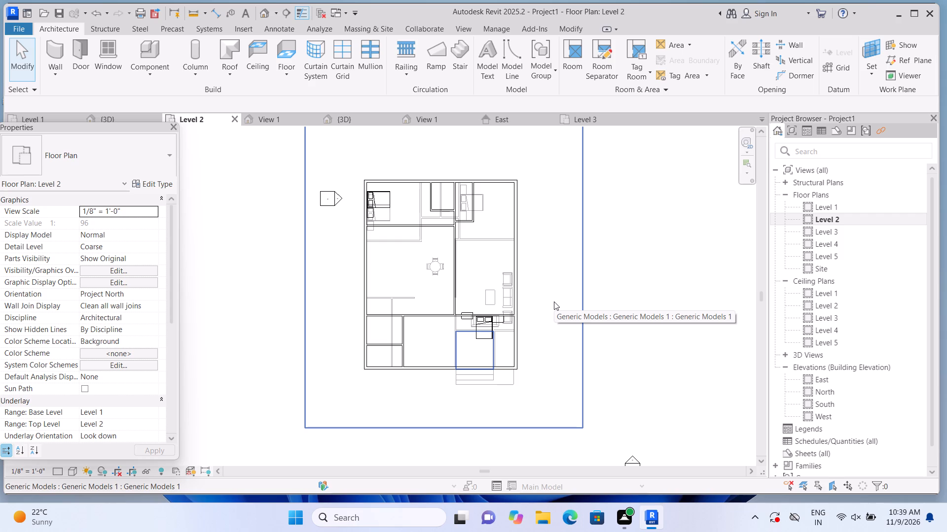
scroll(486, 384, up, 2)
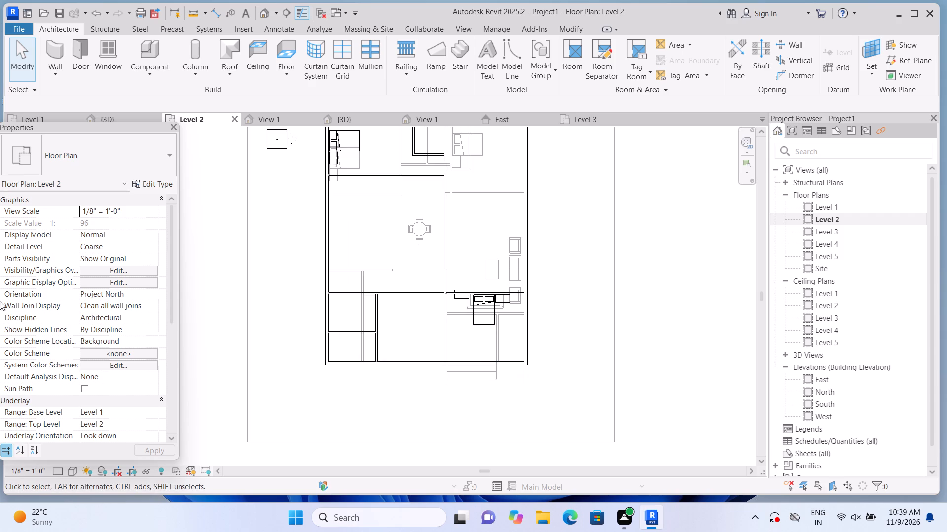
click(50, 52)
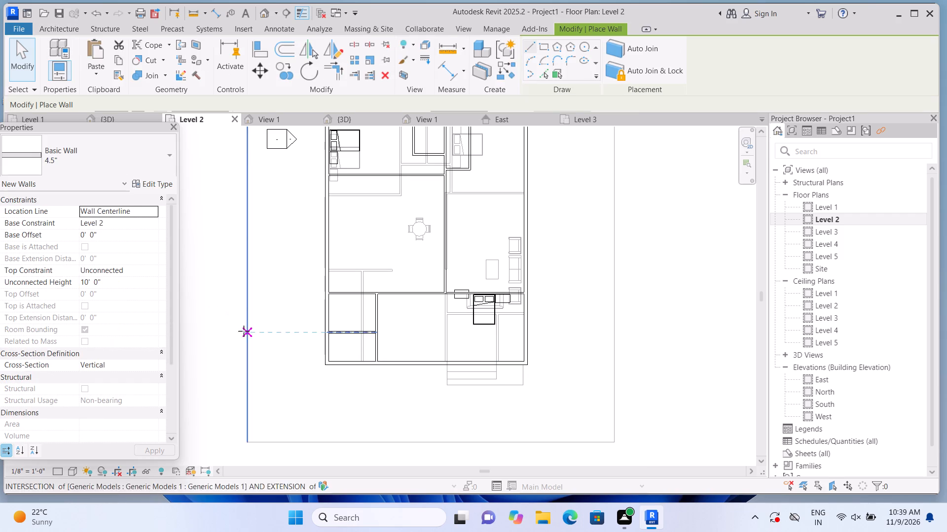
click(156, 156)
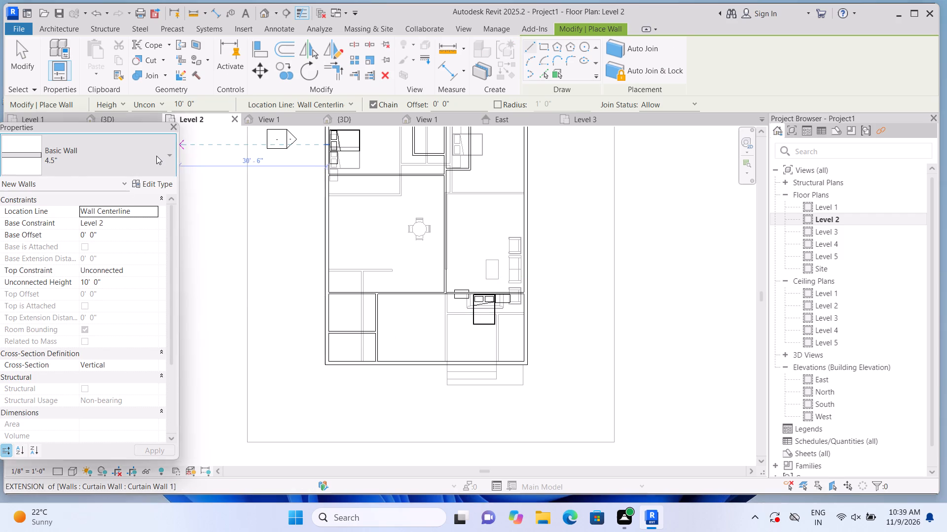
scroll(138, 207, down, 11)
click(114, 349)
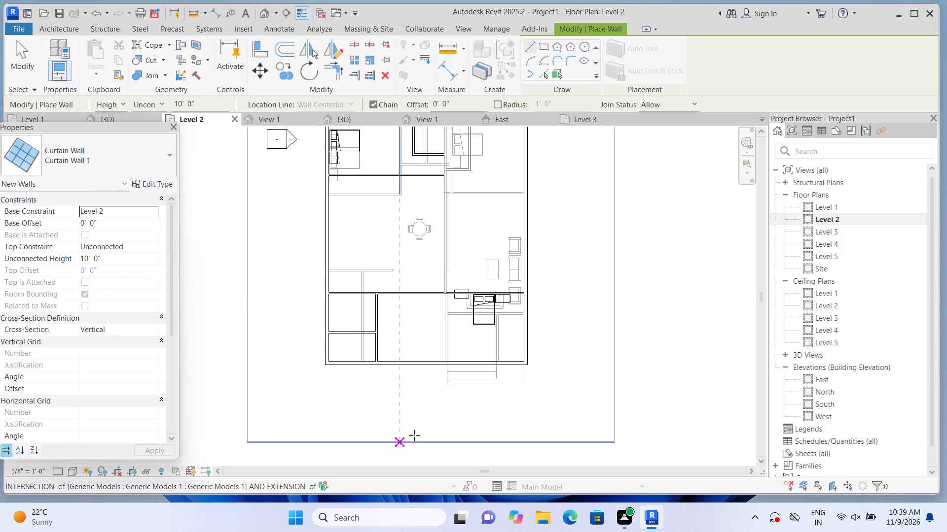
scroll(422, 393, up, 1)
scroll(394, 359, up, 4)
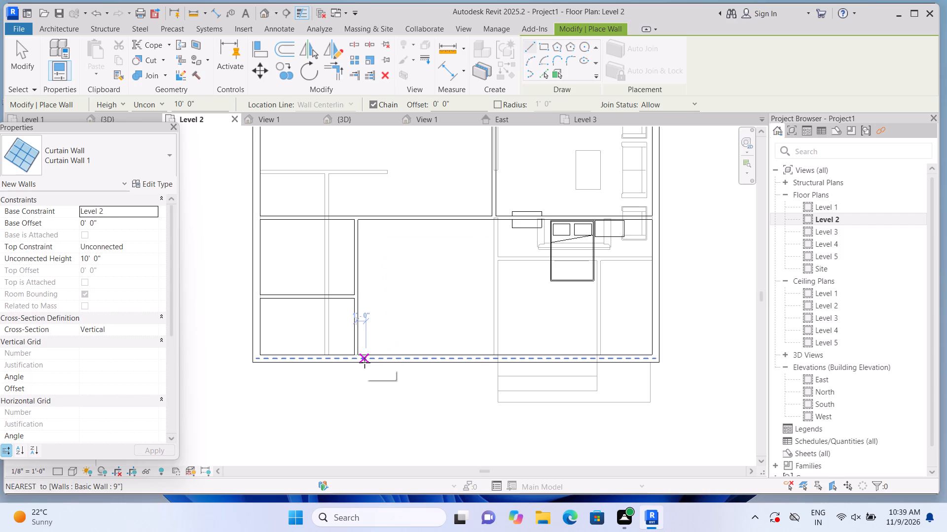
click(364, 363)
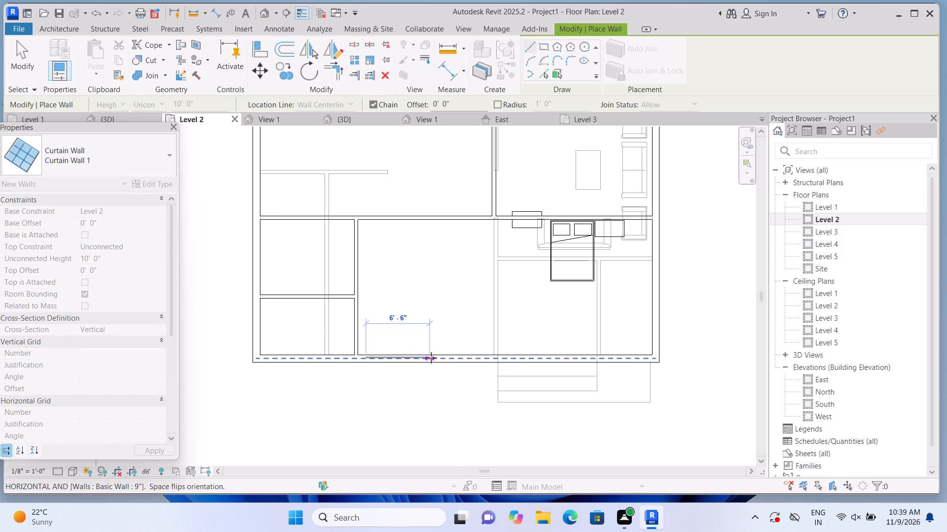
click(431, 358)
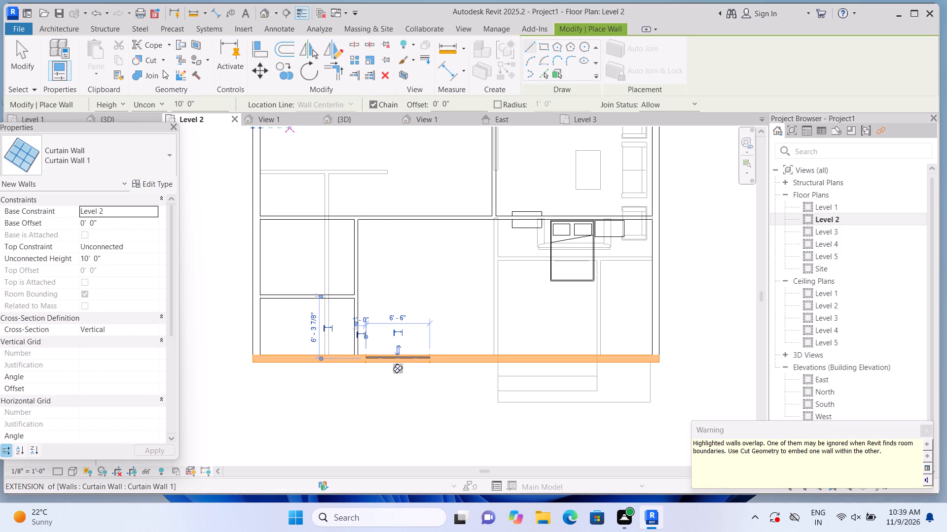
Cut the Level 2 front exterior wall with the 6'-6" curtain wall using Cut Geometry.
click(162, 59)
click(170, 75)
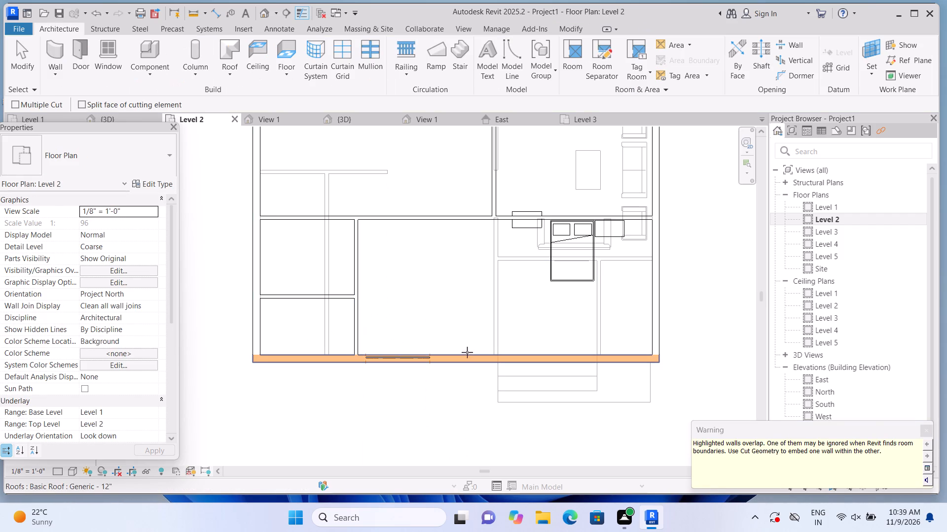
click(466, 356)
click(408, 355)
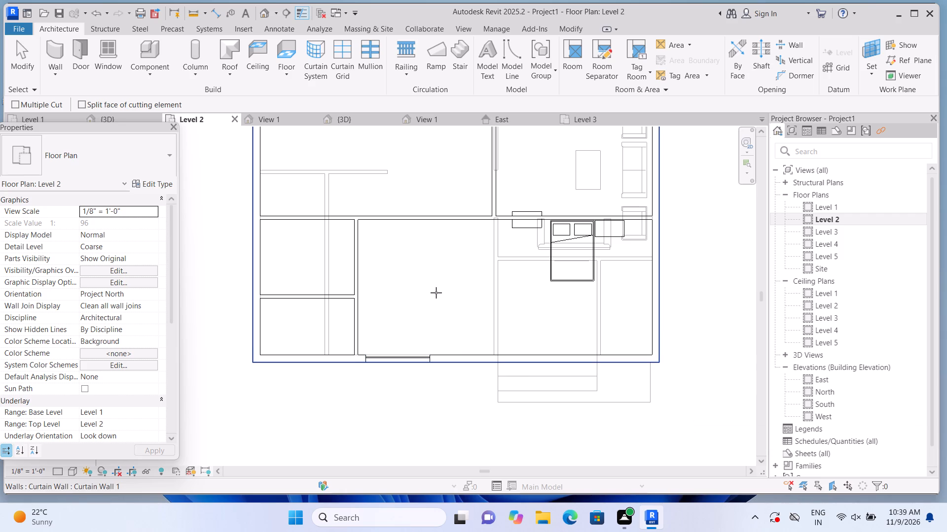
Draw a second Curtain Wall 1 segment about 7'-6" long on the Level 2 front exterior wall, above the entrance steps.
click(59, 52)
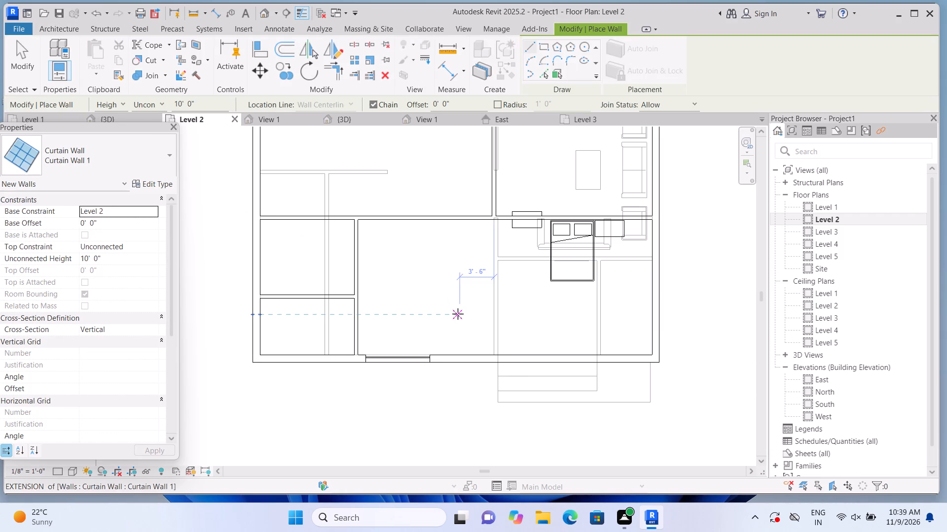
scroll(401, 309, down, 2)
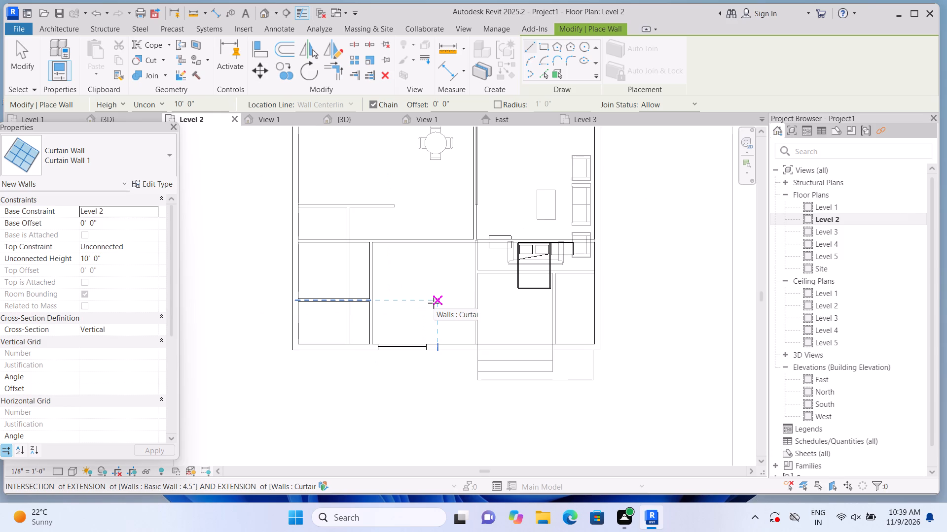
scroll(517, 347, up, 3)
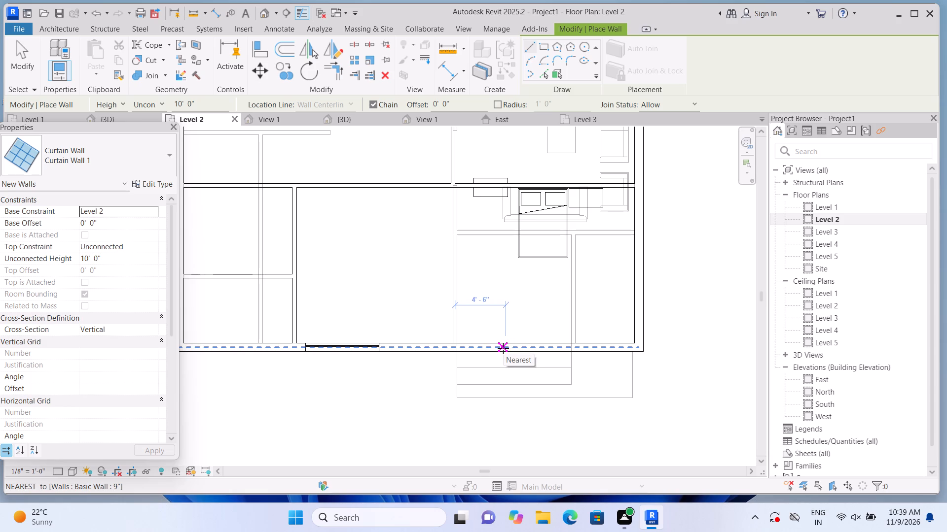
click(503, 349)
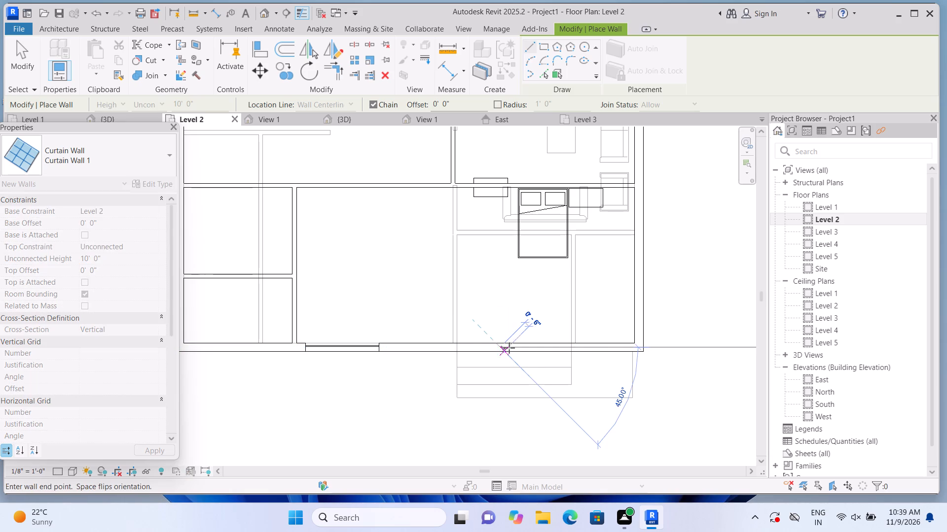
click(584, 346)
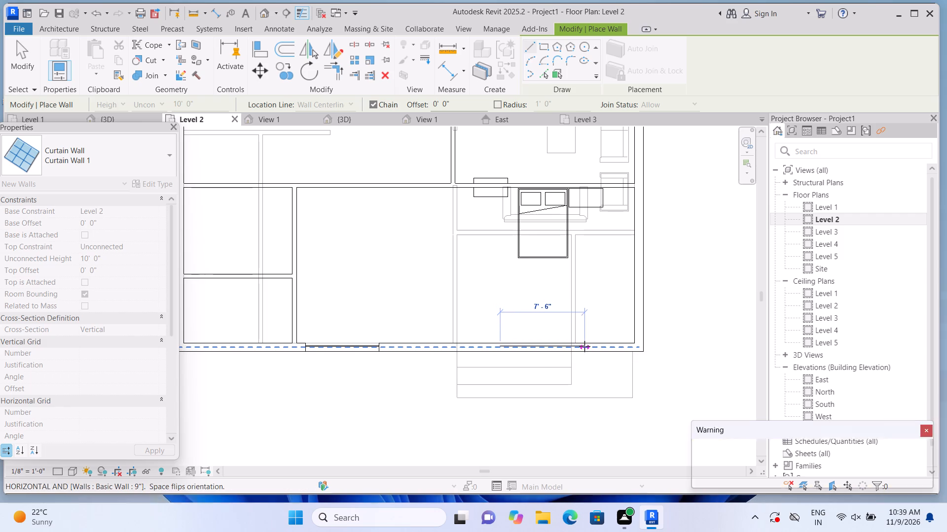
Cut the Level 2 front exterior wall with the 7'-6" curtain wall using Cut Geometry.
click(167, 59)
click(169, 76)
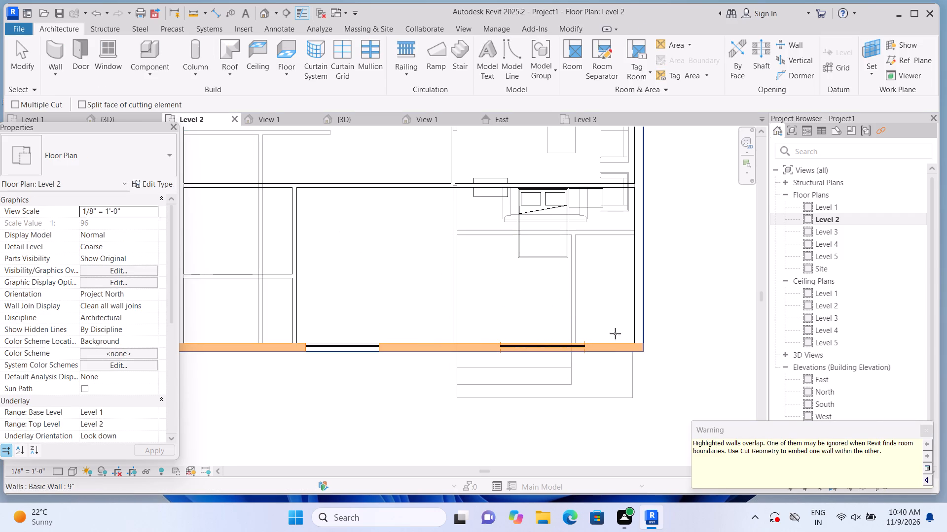
click(610, 349)
click(552, 344)
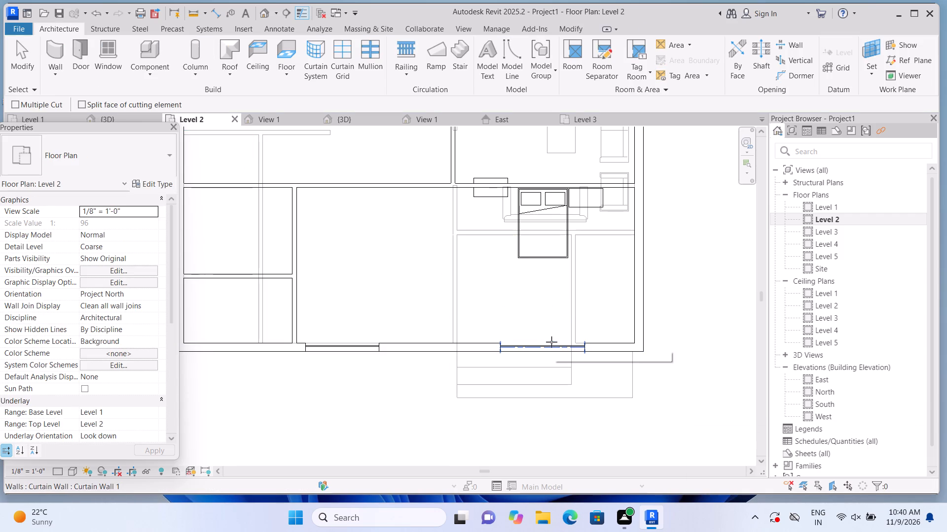
Examine the placement of both front curtain walls in 3D, in the Level 2 and Level 1 floor plans, and from the front.
scroll(545, 385, down, 2)
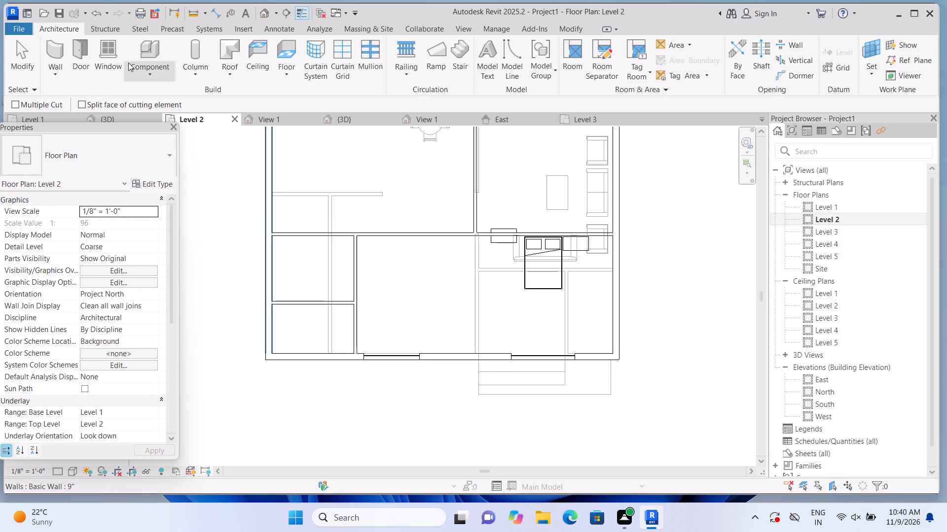
click(268, 15)
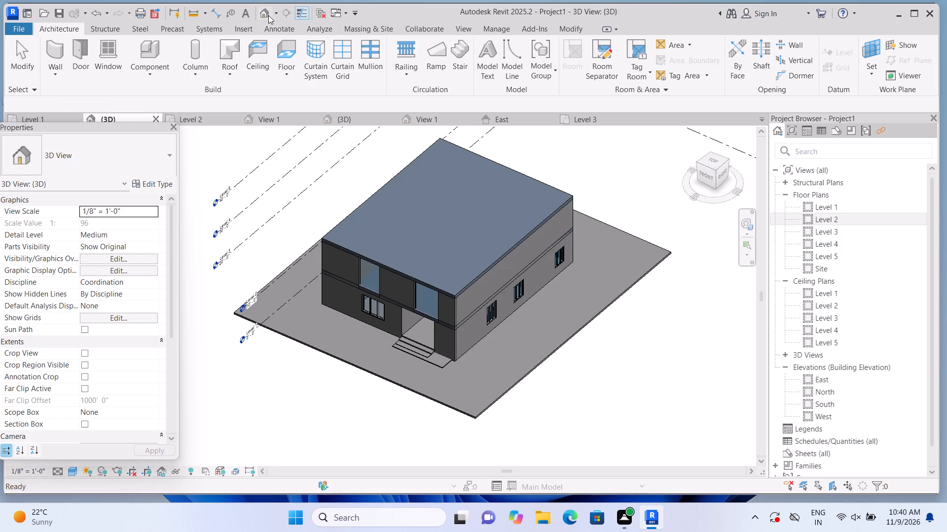
scroll(479, 316, up, 1)
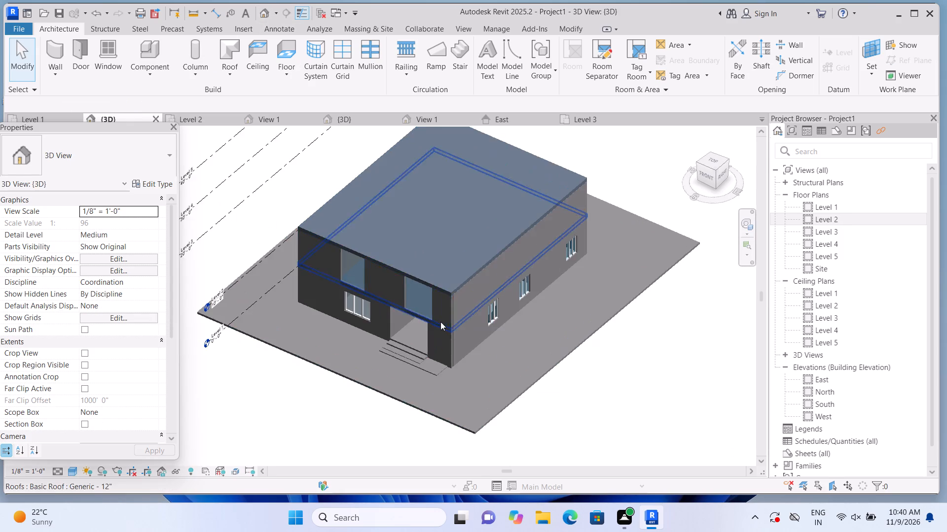
scroll(440, 322, up, 2)
scroll(402, 297, down, 1)
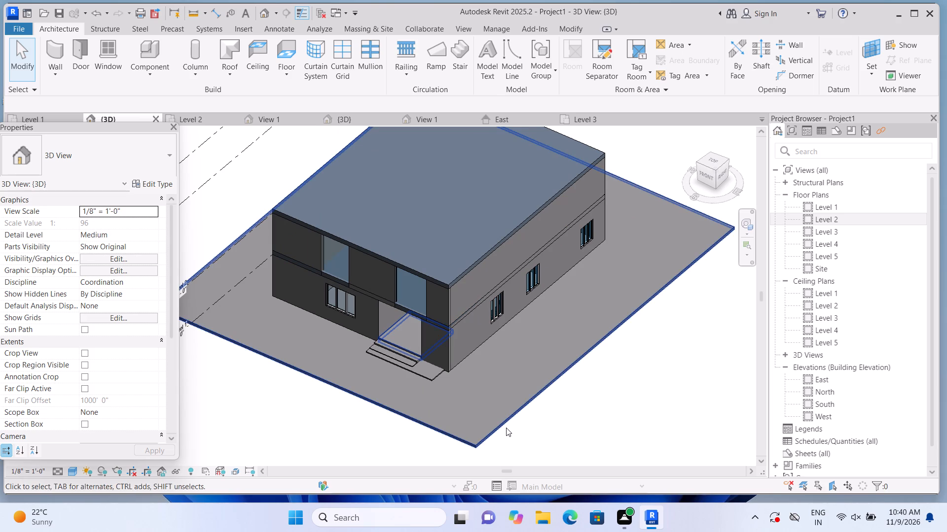
double_click(807, 217)
scroll(700, 201, down, 4)
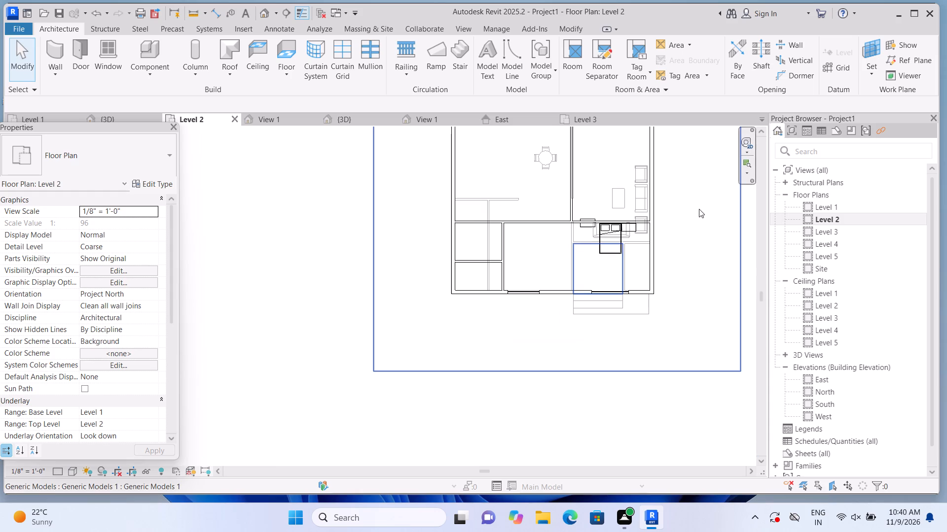
middle_drag(711, 203, 646, 291)
scroll(646, 291, down, 2)
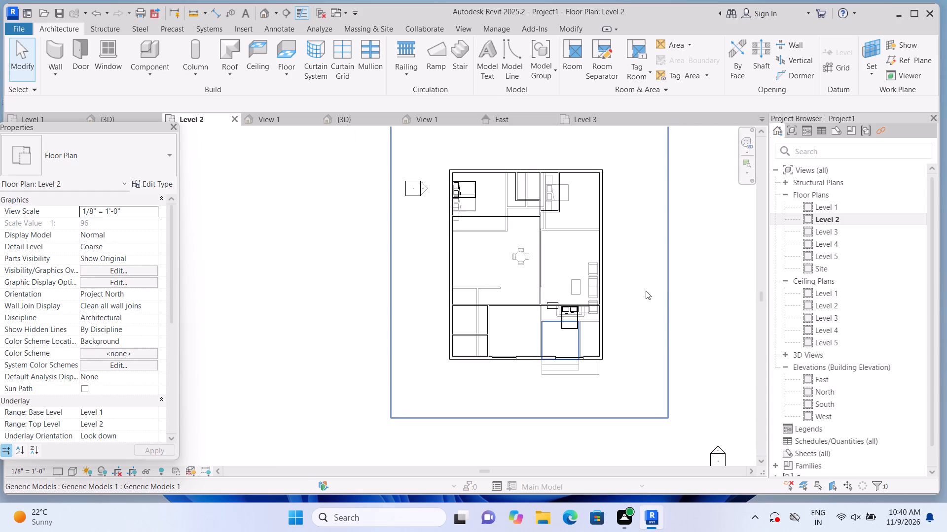
scroll(676, 283, down, 2)
click(808, 203)
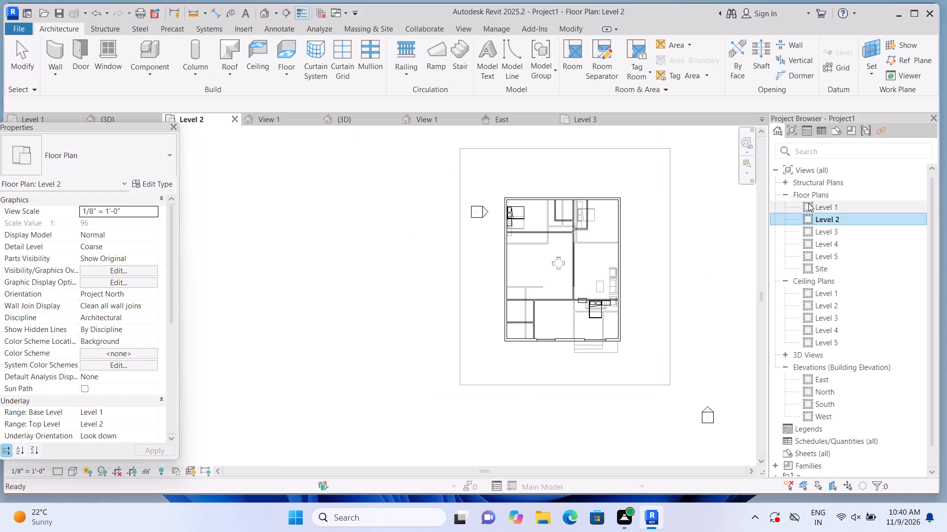
double_click(808, 204)
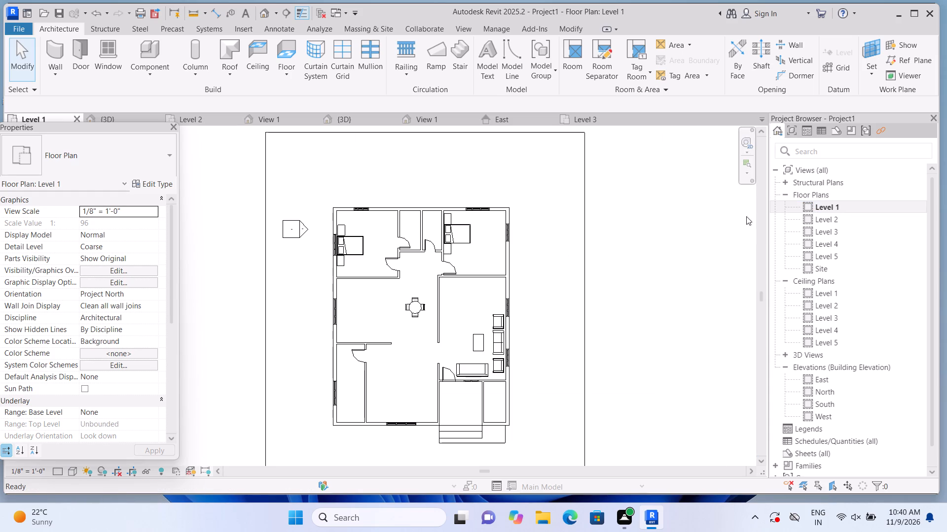
click(266, 11)
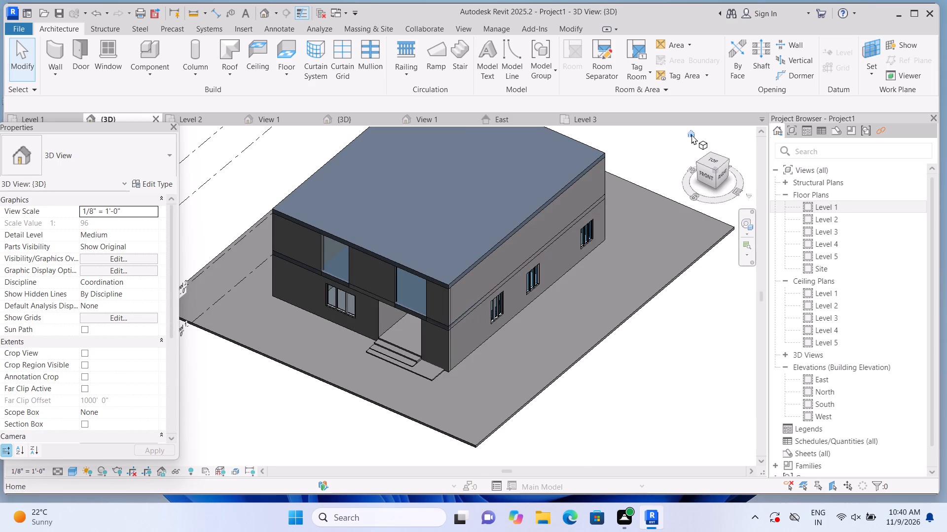
click(704, 173)
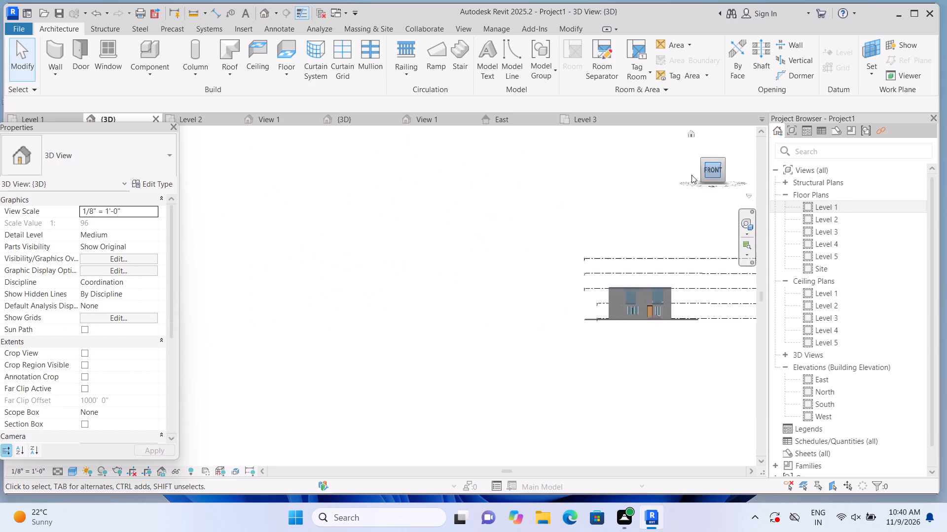
scroll(302, 305, up, 11)
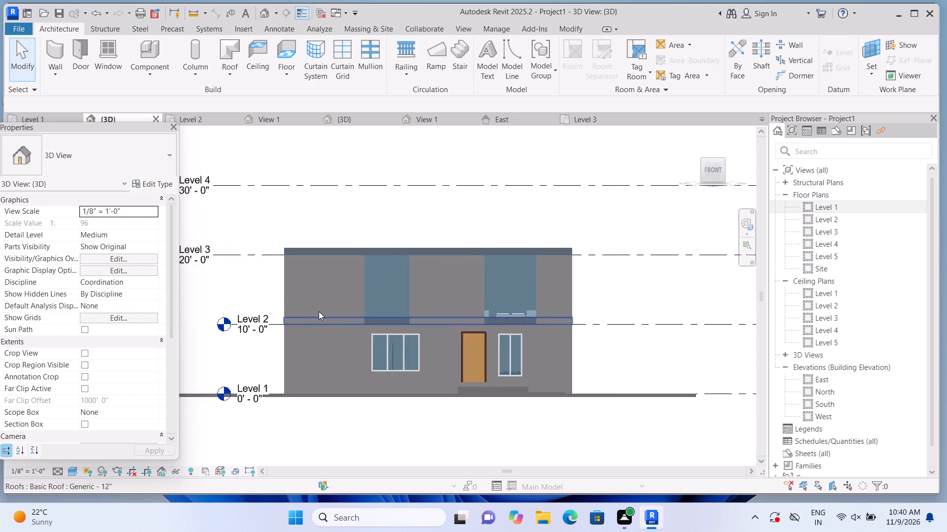
Stretch the 6'-6" Level 2 front curtain wall to 7'-0" wide, aligning both sides with the three-pane window below it.
scroll(319, 311, up, 4)
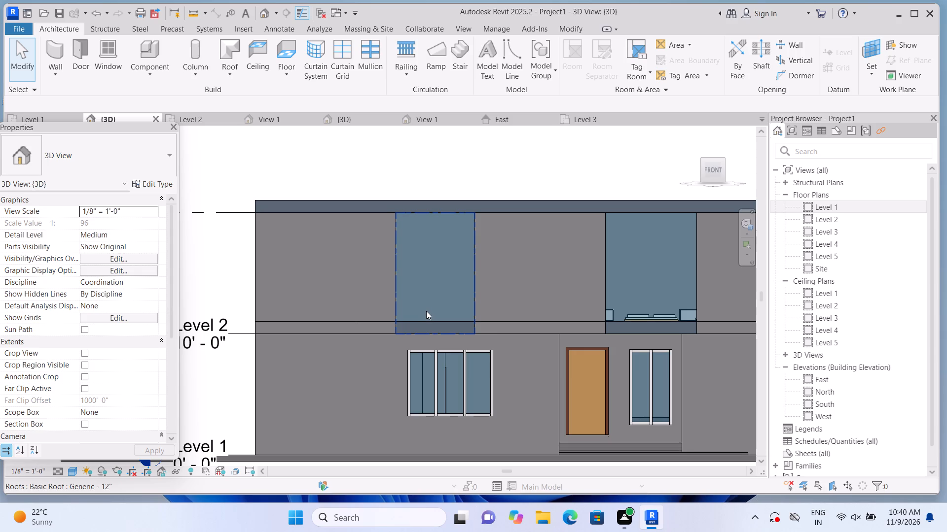
click(428, 310)
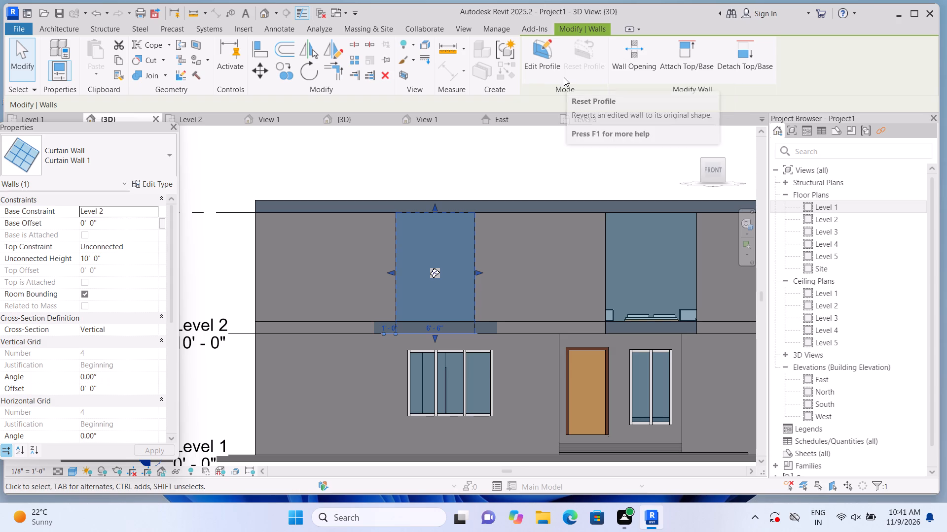
middle_drag(531, 261, 517, 243)
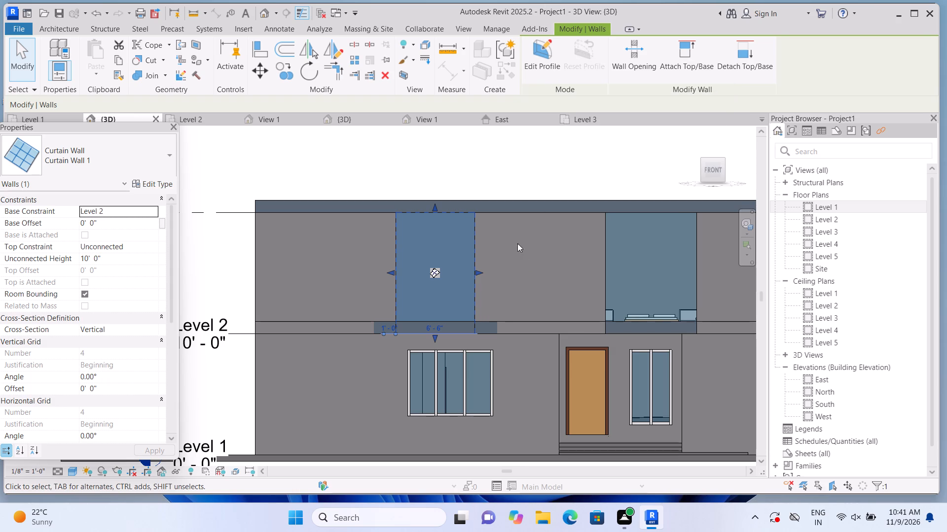
middle_drag(517, 243, 510, 218)
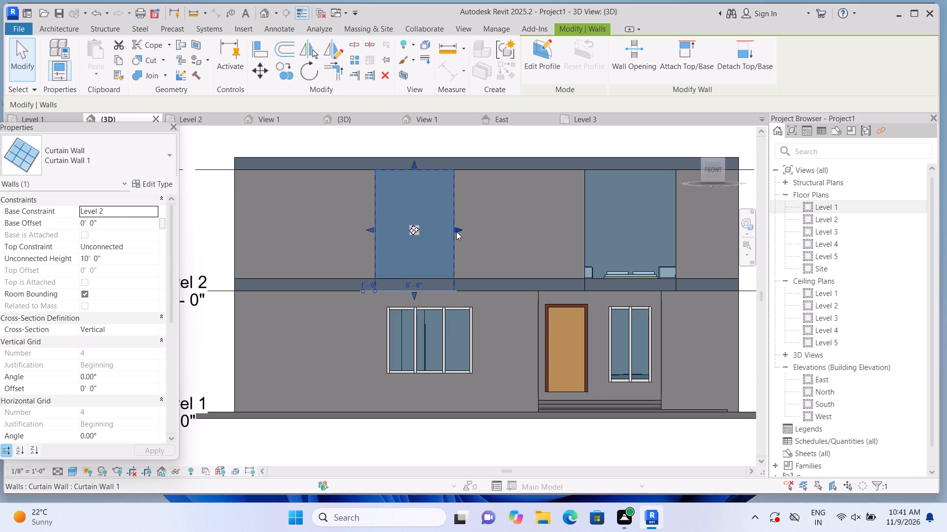
drag(457, 228, 473, 229)
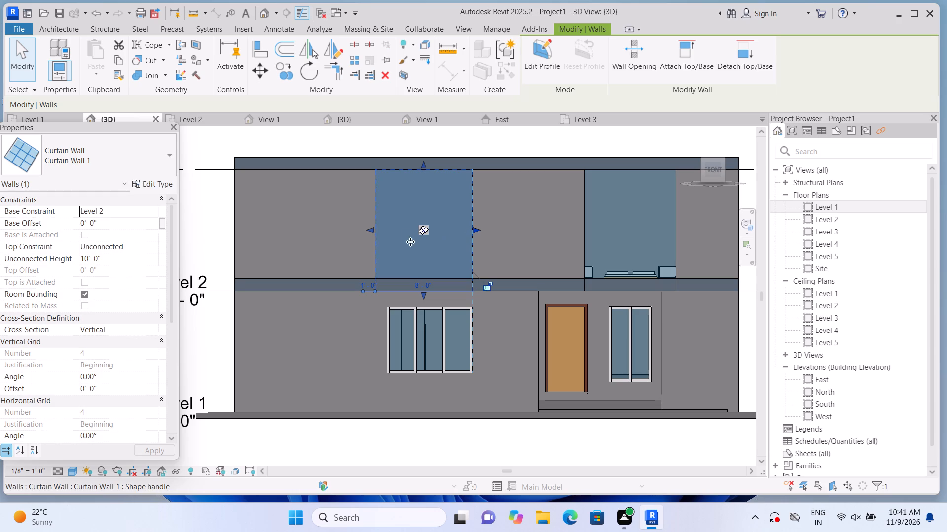
drag(368, 228, 387, 233)
Reshape the same curtain wall to a base offset of about 2'-5" above Level 2 and a height of about 6'-1 1/2".
drag(429, 163, 437, 185)
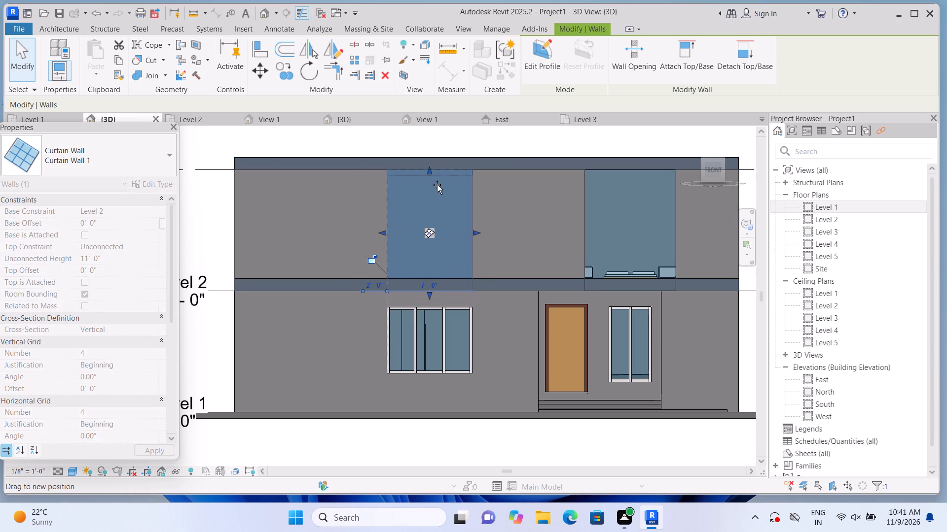
drag(437, 185, 438, 194)
drag(428, 292, 430, 270)
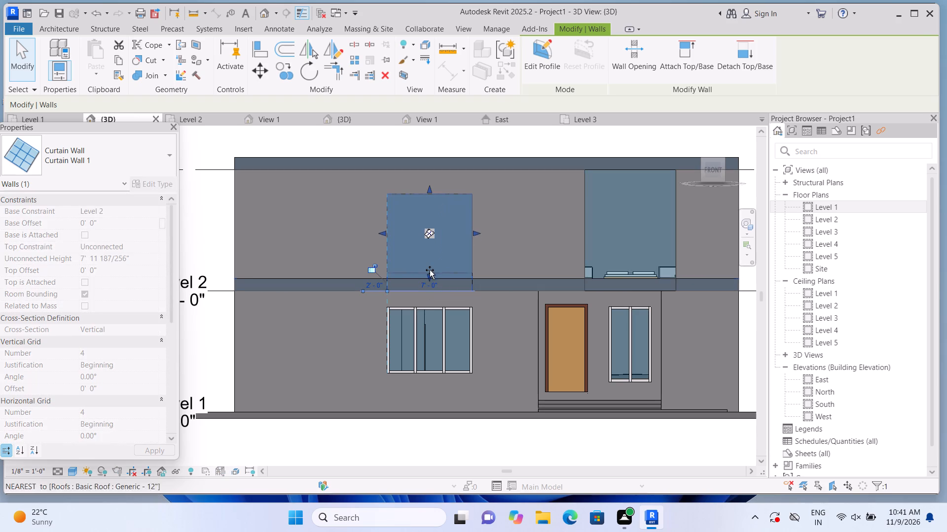
drag(430, 270, 430, 262)
click(430, 143)
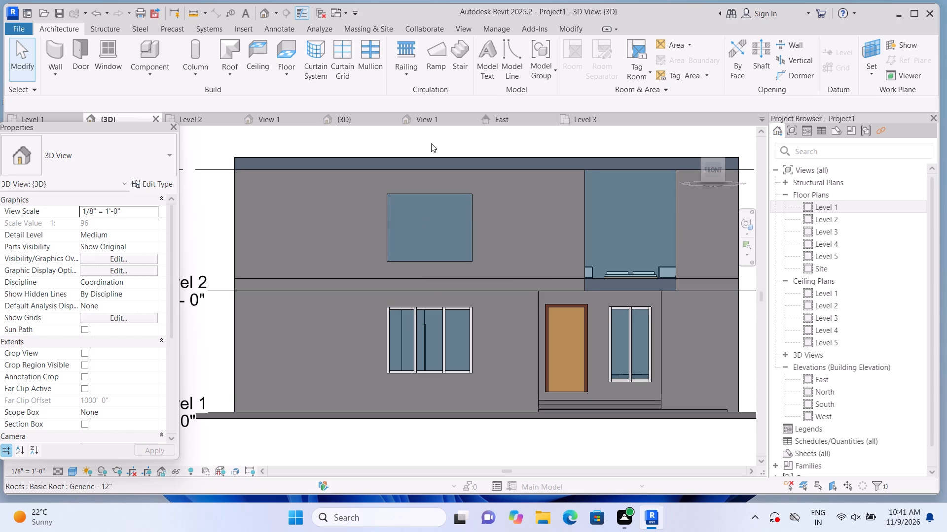
click(436, 196)
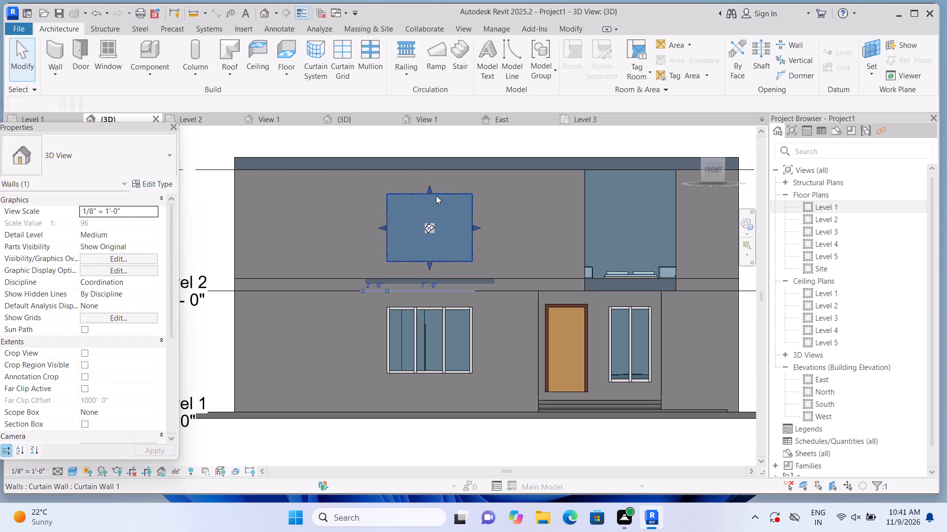
click(429, 187)
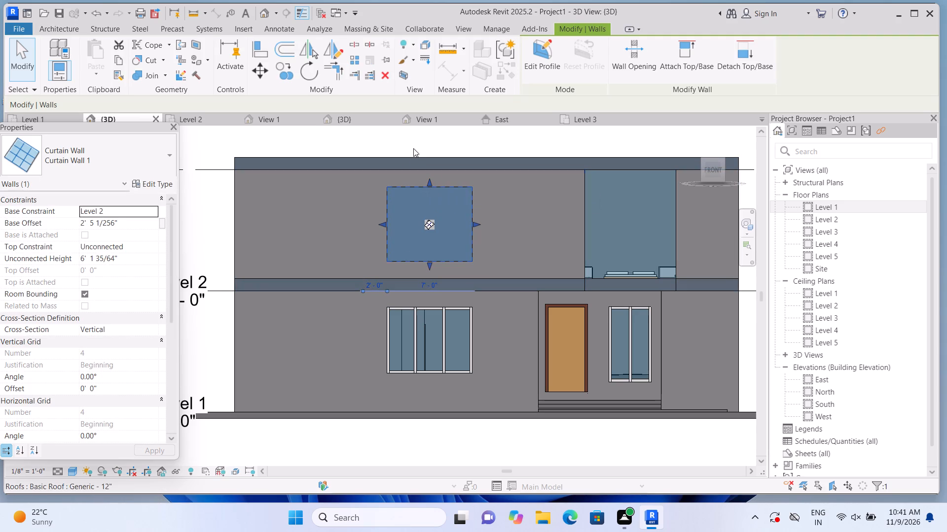
click(409, 137)
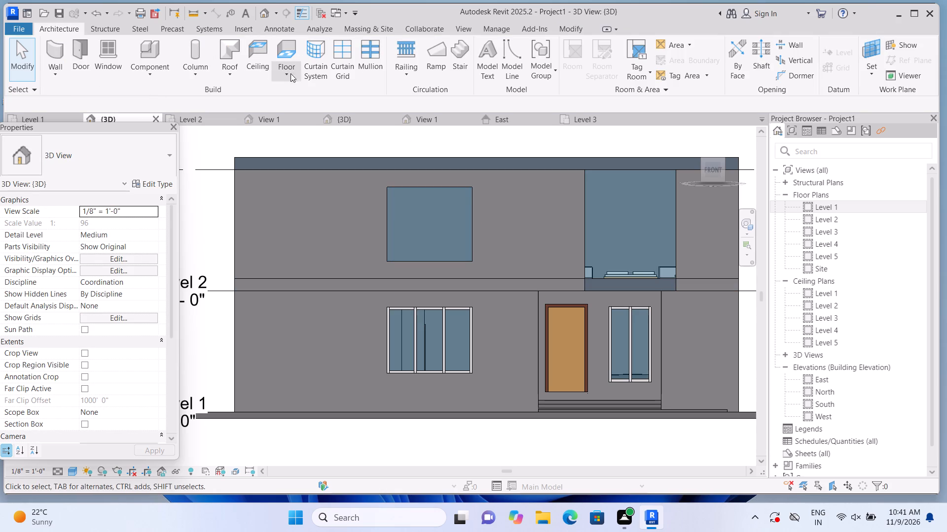
Divide the 7'-0" curtain wall into three equal 2'-4" panels with two vertical curtain grid lines.
click(347, 70)
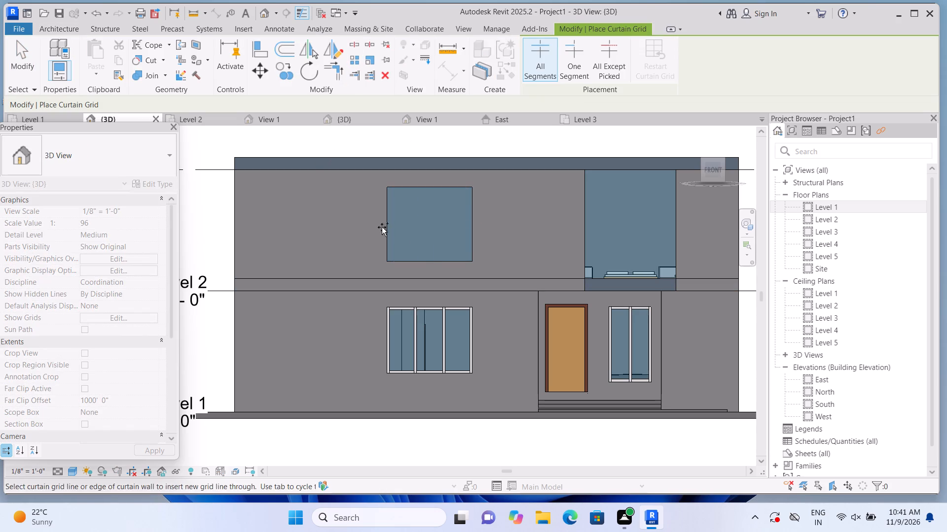
click(415, 198)
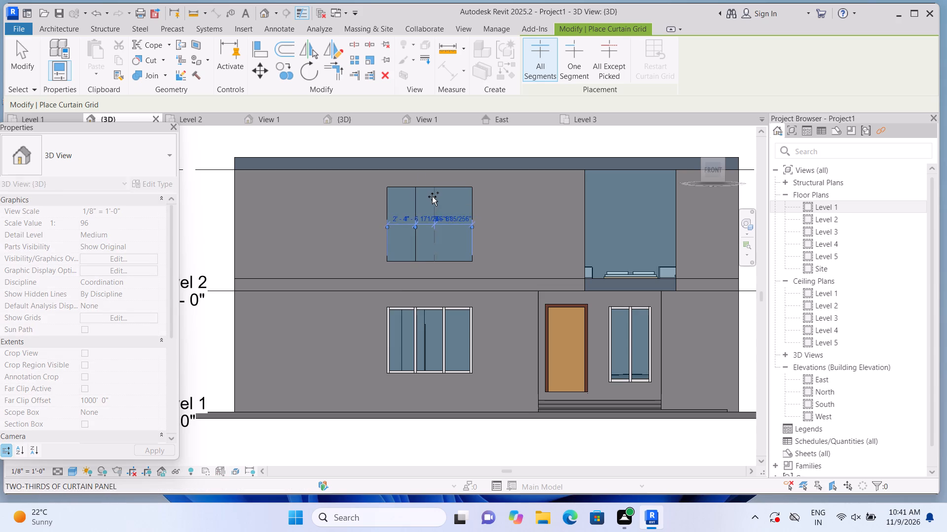
click(440, 196)
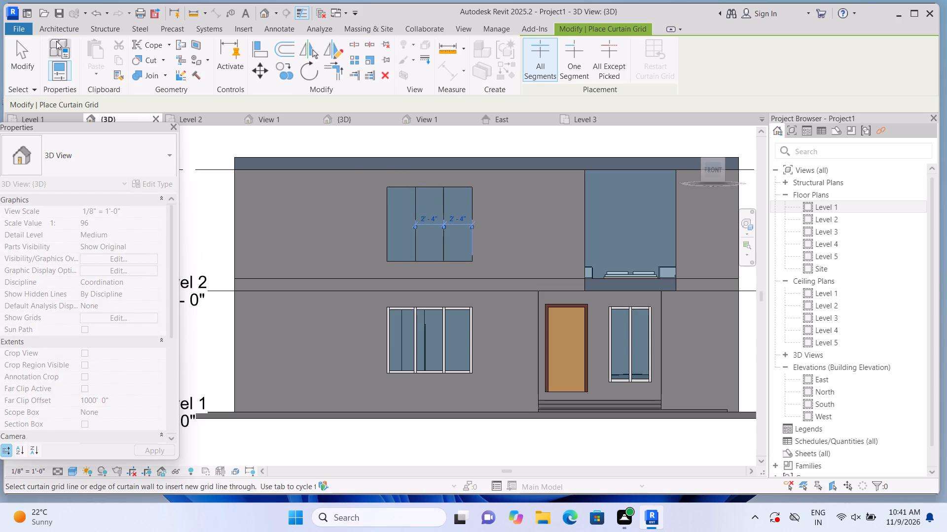
Place 2.5" x 5" rectangular mullions on all four edges and both grid lines of the 7'-0" curtain wall.
click(54, 31)
click(371, 67)
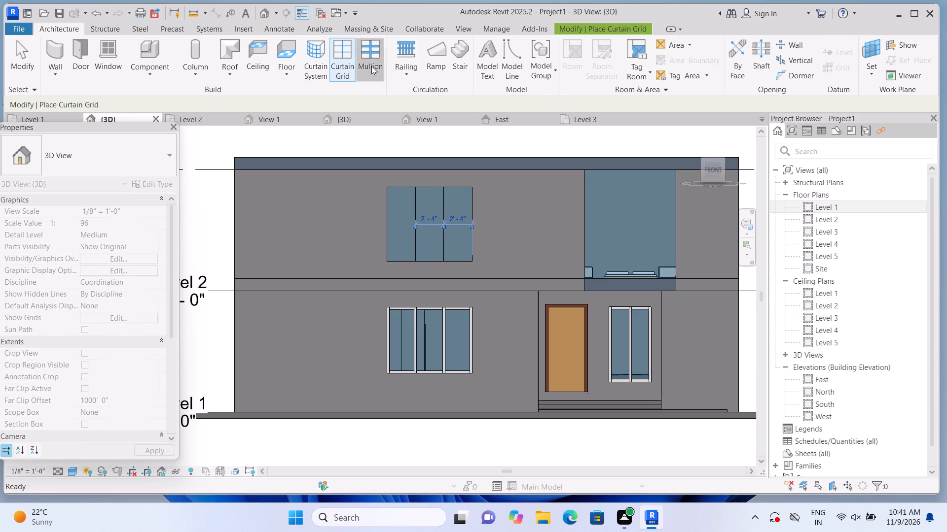
click(385, 203)
click(433, 189)
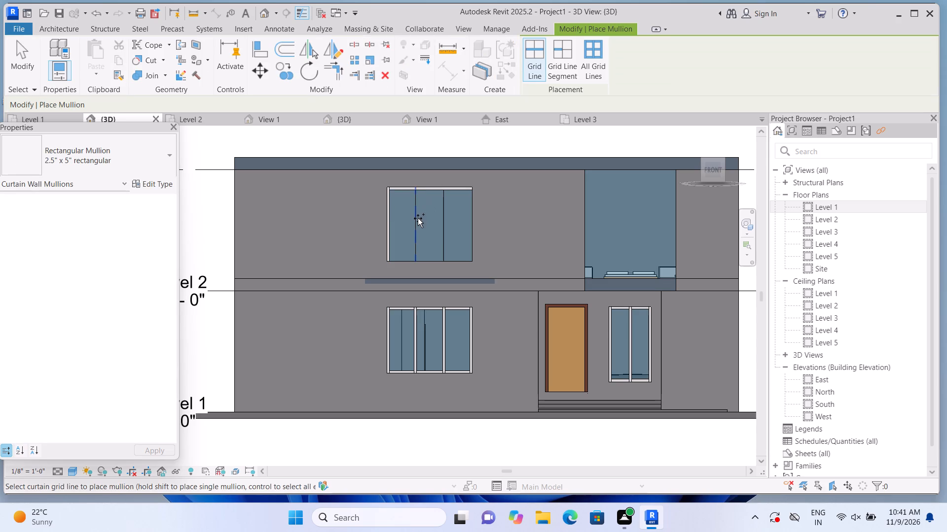
click(418, 219)
click(446, 223)
click(468, 224)
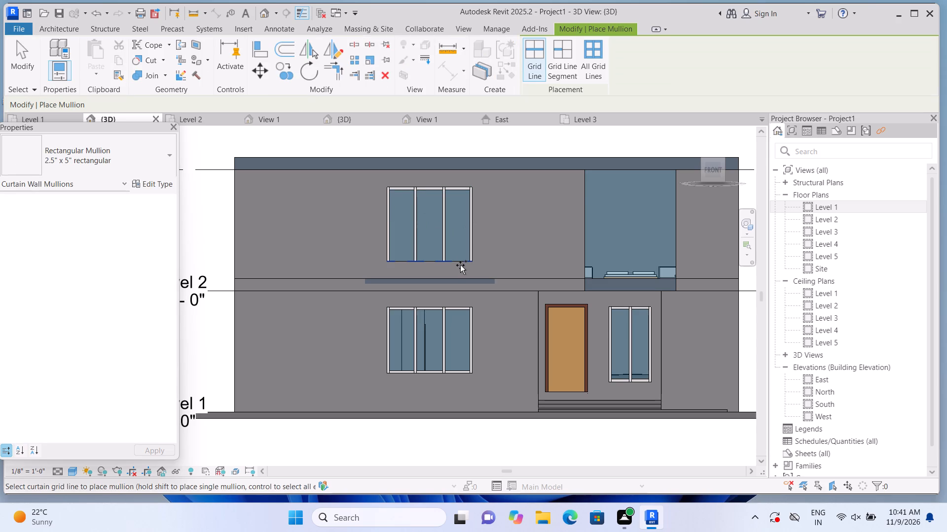
click(460, 265)
scroll(460, 265, down, 1)
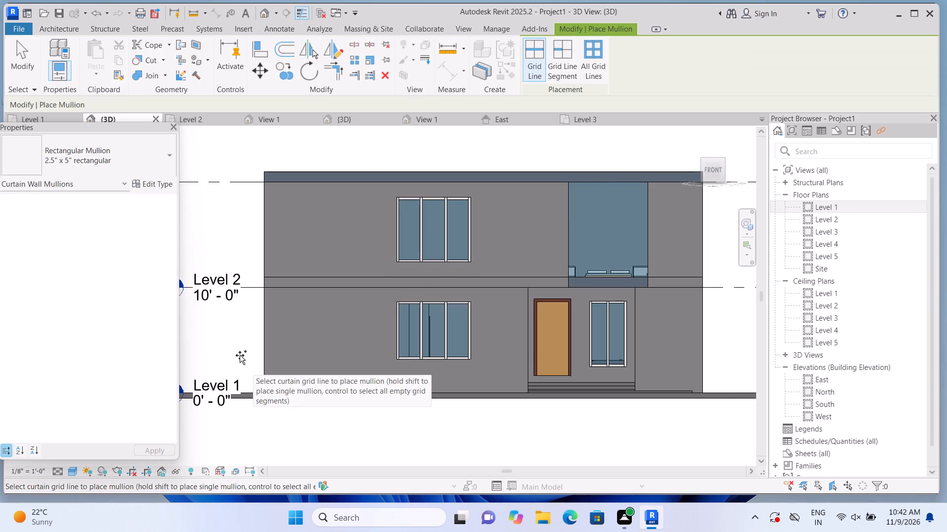
key(Escape)
Raise the base of the 7'-6" Level 2 curtain wall above the entrance to an offset of about 2'-1", keeping its top at Level 3.
scroll(240, 355, down, 1)
middle_drag(472, 295, 451, 315)
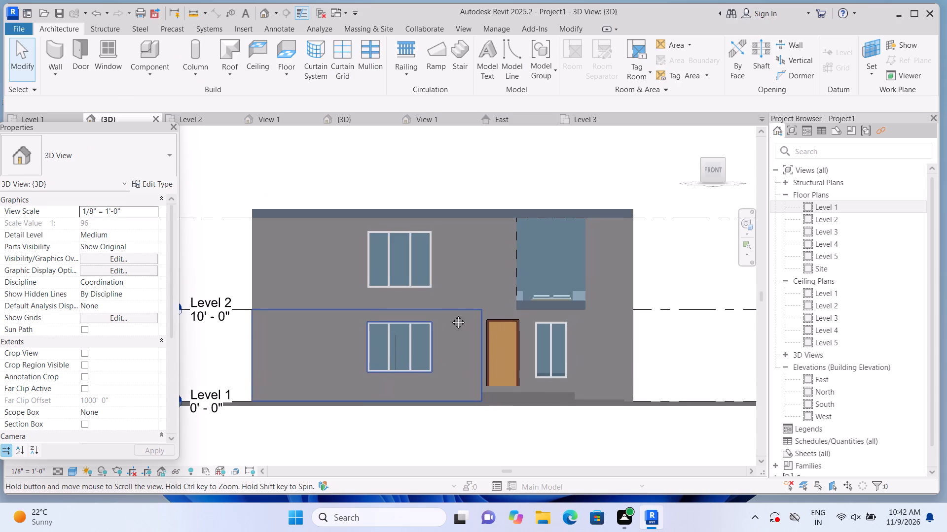
middle_drag(451, 315, 409, 324)
scroll(485, 308, up, 2)
click(530, 256)
scroll(514, 319, up, 2)
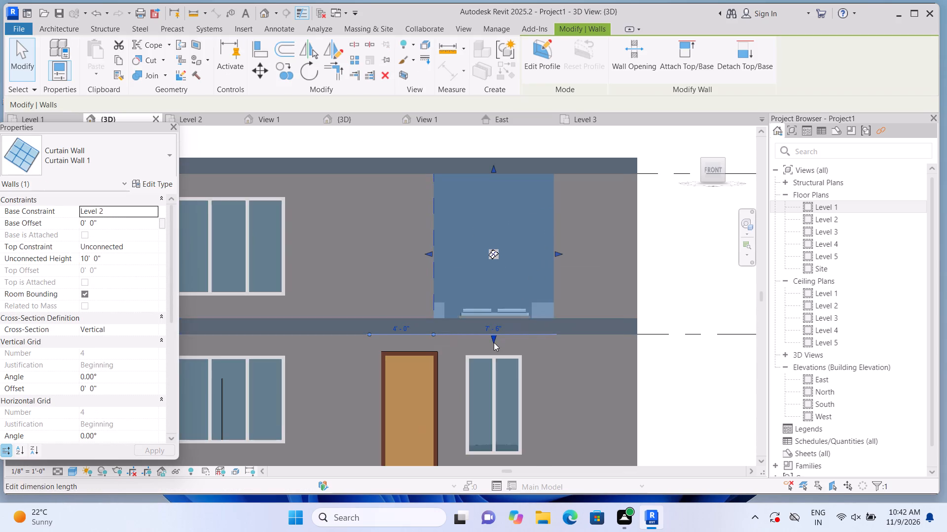
drag(493, 335, 496, 308)
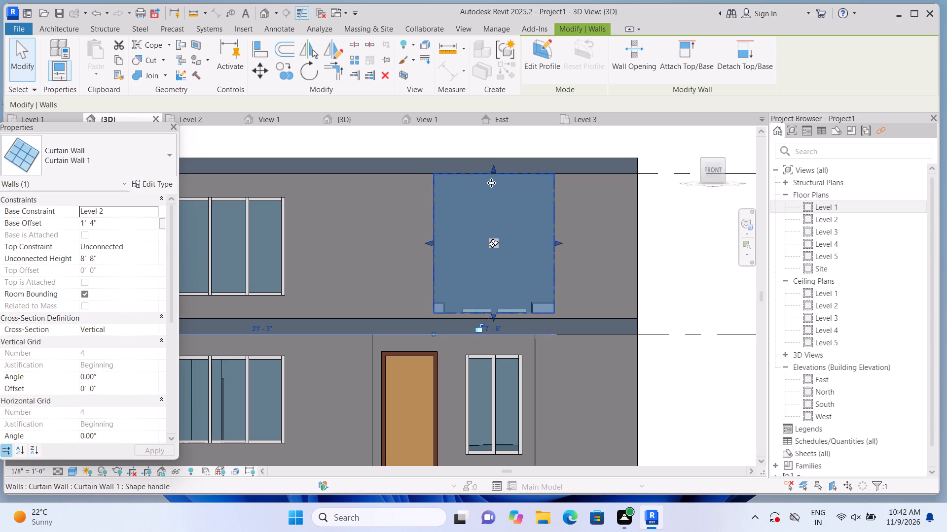
scroll(490, 283, up, 1)
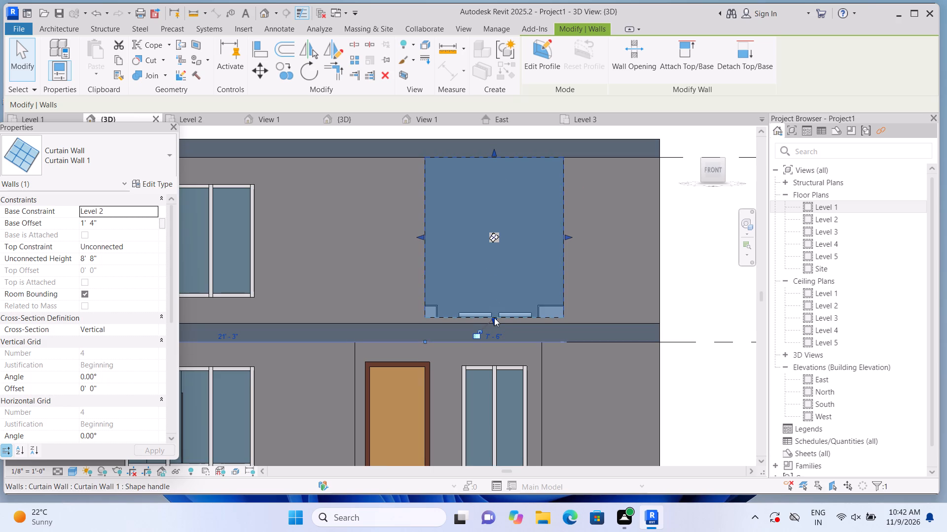
drag(493, 317, 493, 303)
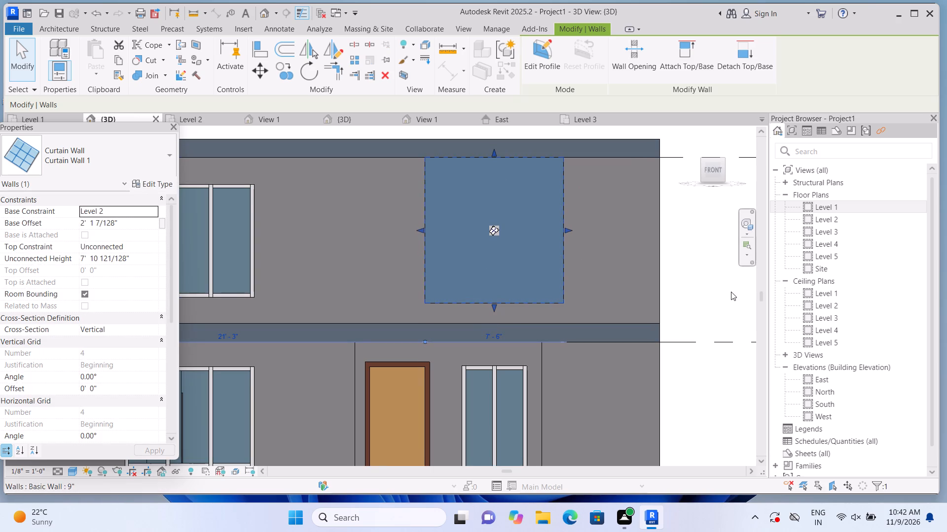
click(713, 300)
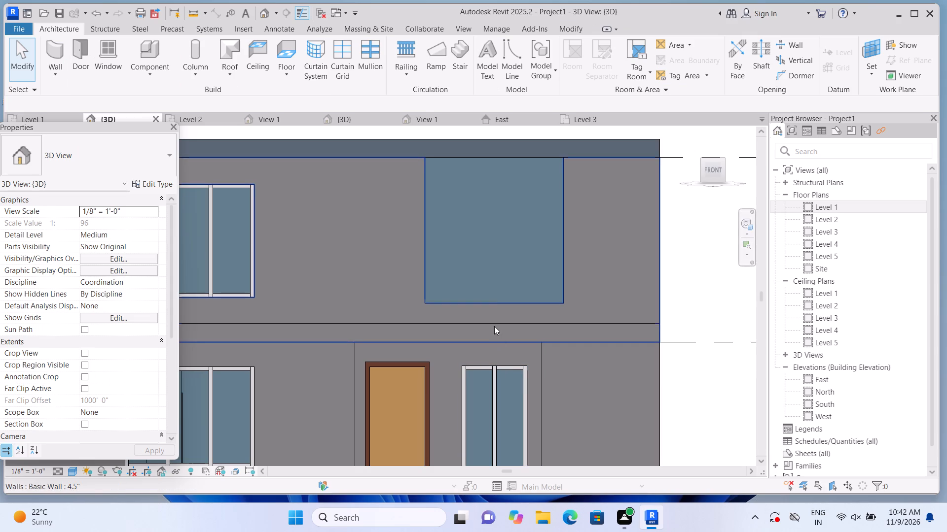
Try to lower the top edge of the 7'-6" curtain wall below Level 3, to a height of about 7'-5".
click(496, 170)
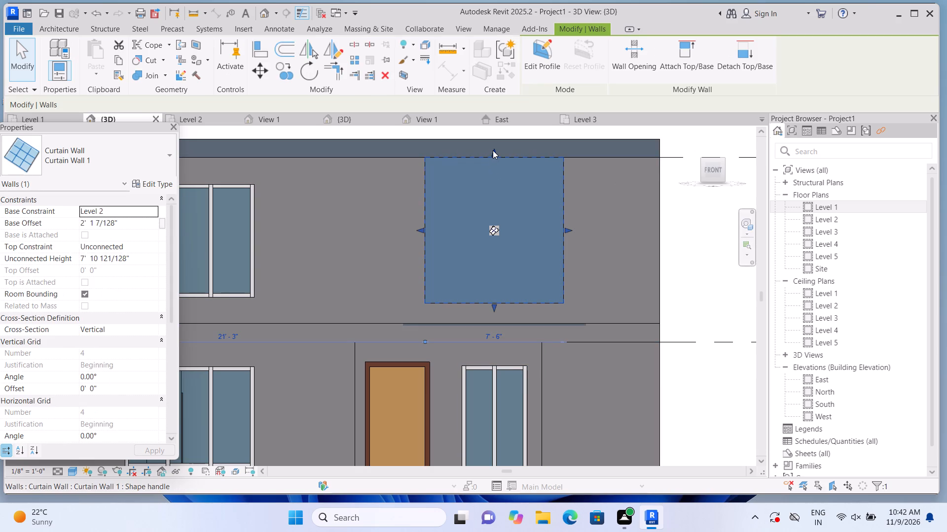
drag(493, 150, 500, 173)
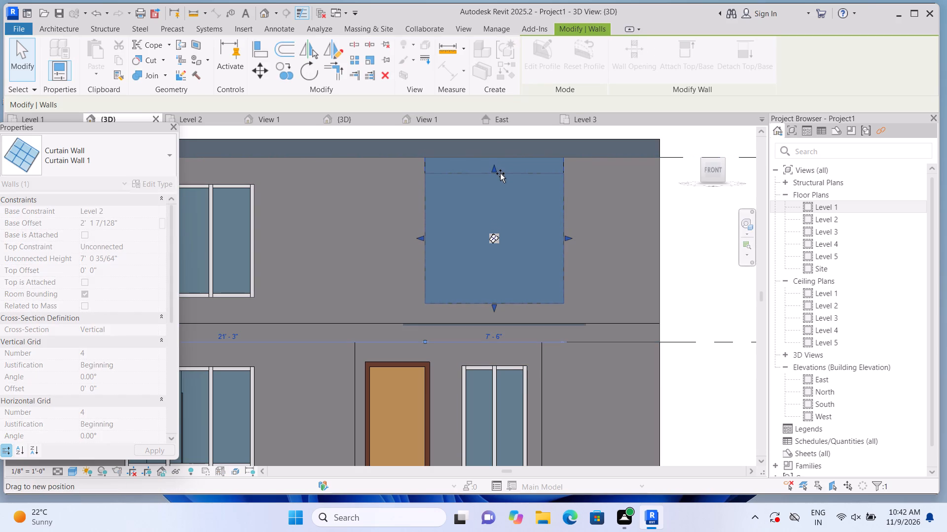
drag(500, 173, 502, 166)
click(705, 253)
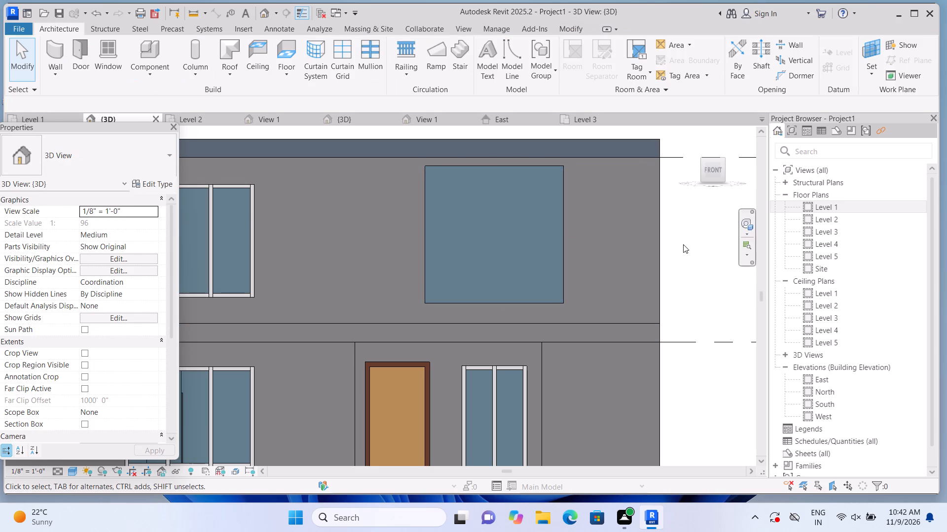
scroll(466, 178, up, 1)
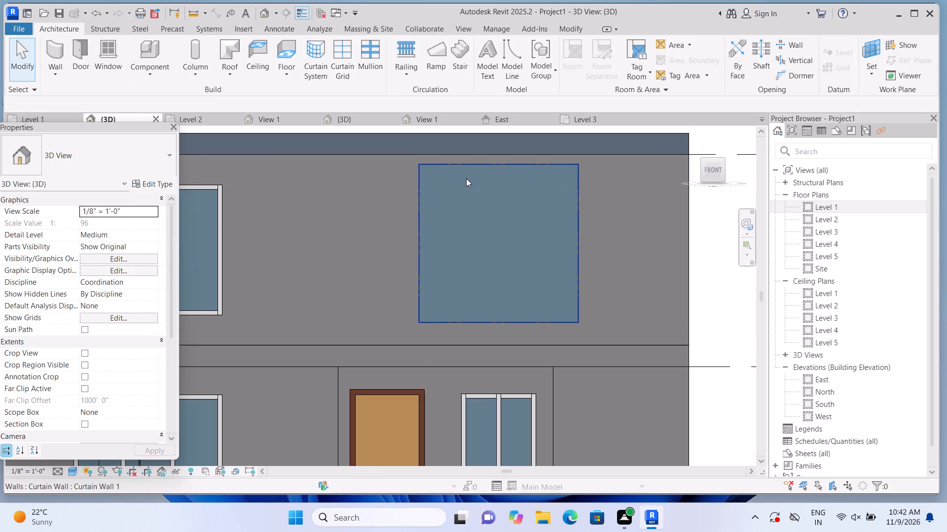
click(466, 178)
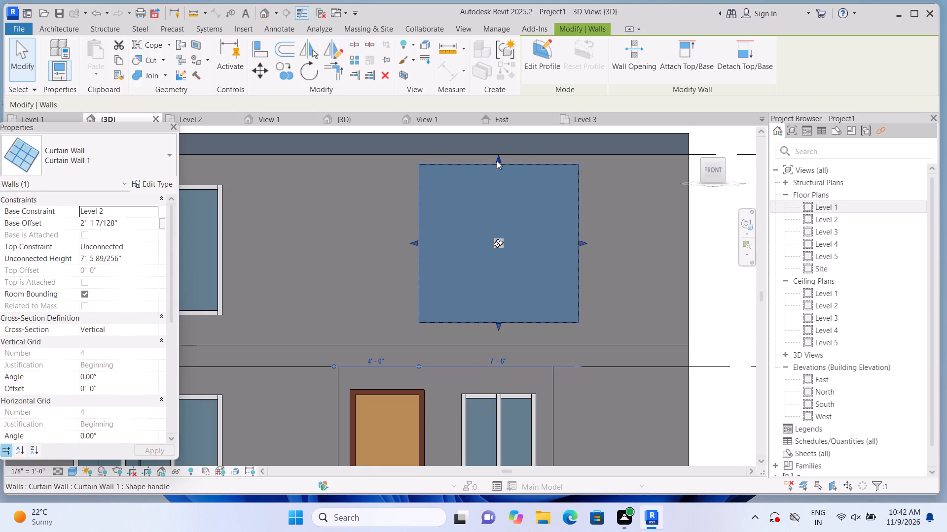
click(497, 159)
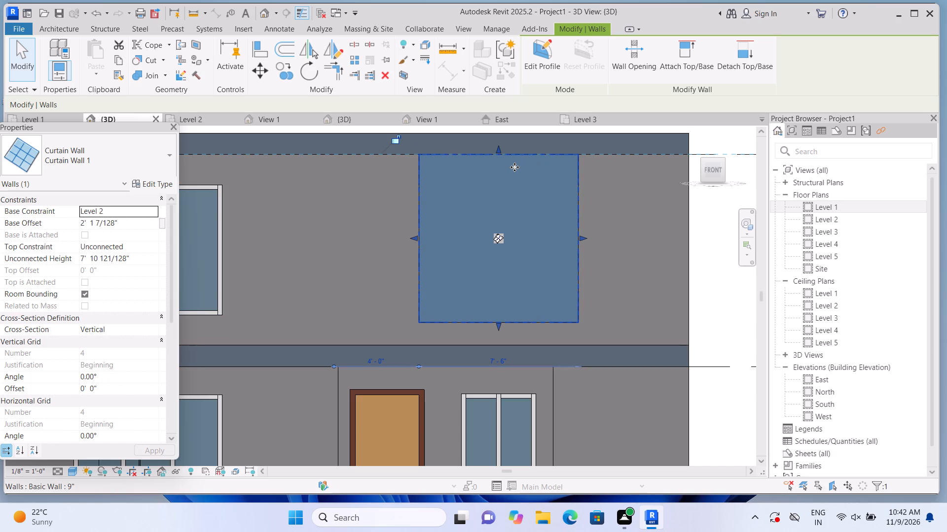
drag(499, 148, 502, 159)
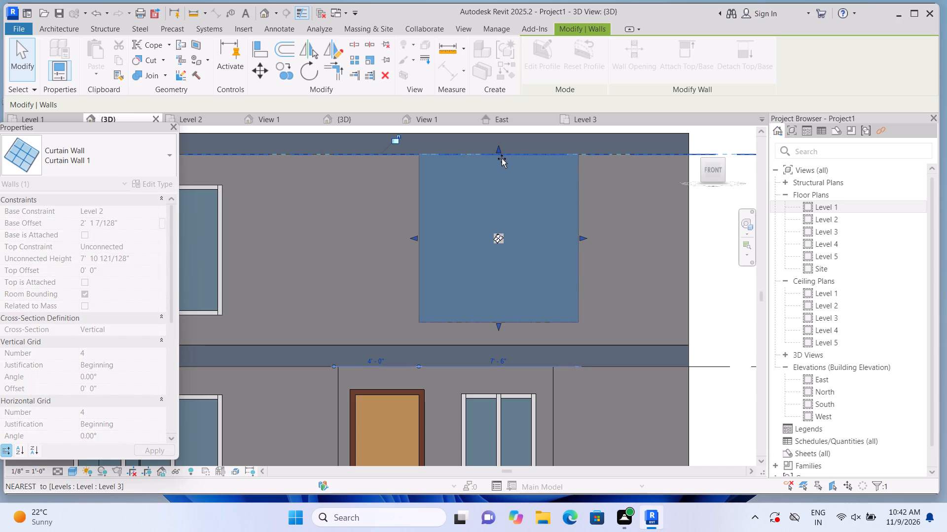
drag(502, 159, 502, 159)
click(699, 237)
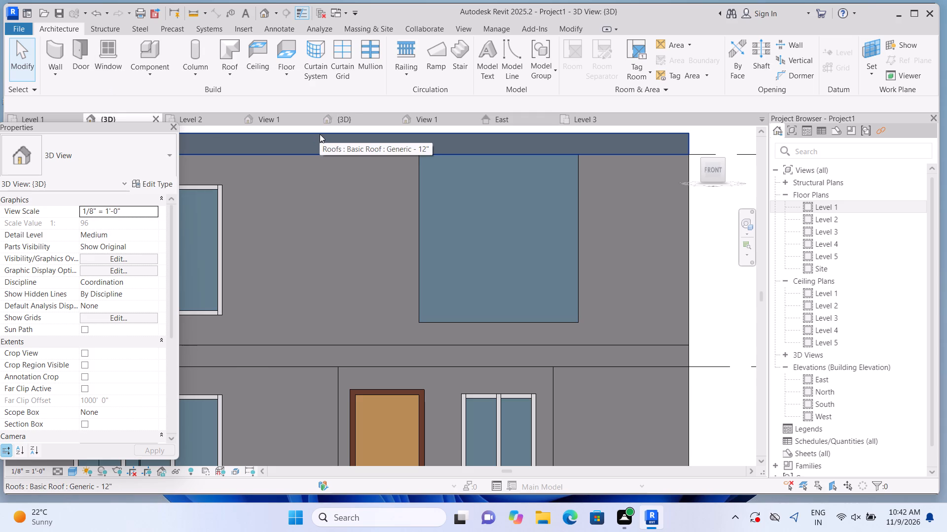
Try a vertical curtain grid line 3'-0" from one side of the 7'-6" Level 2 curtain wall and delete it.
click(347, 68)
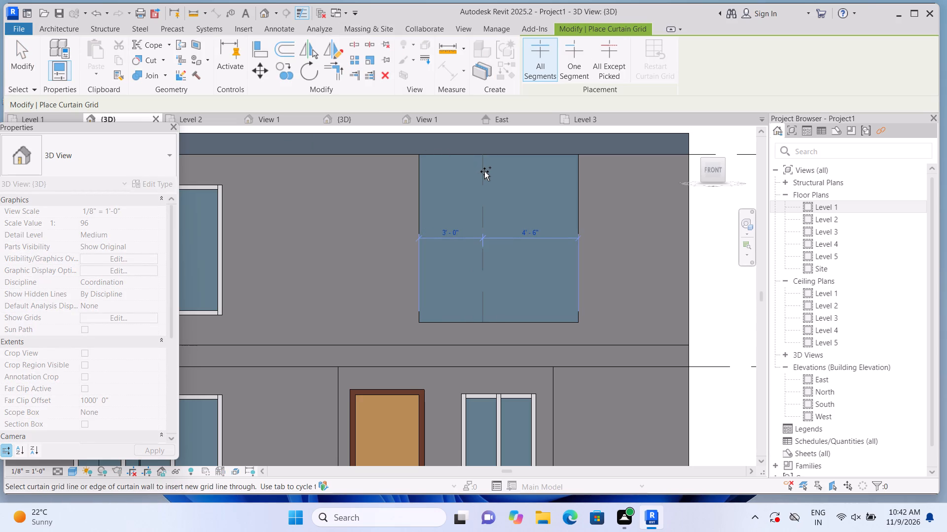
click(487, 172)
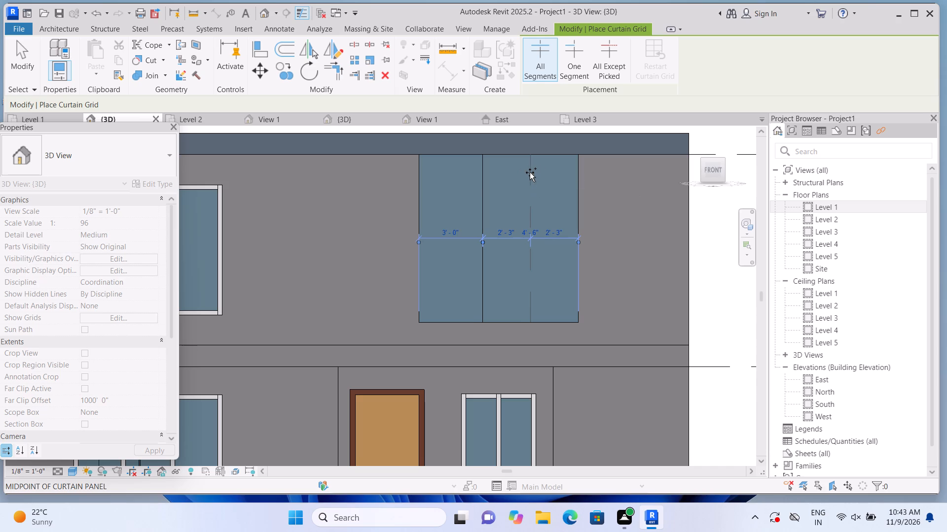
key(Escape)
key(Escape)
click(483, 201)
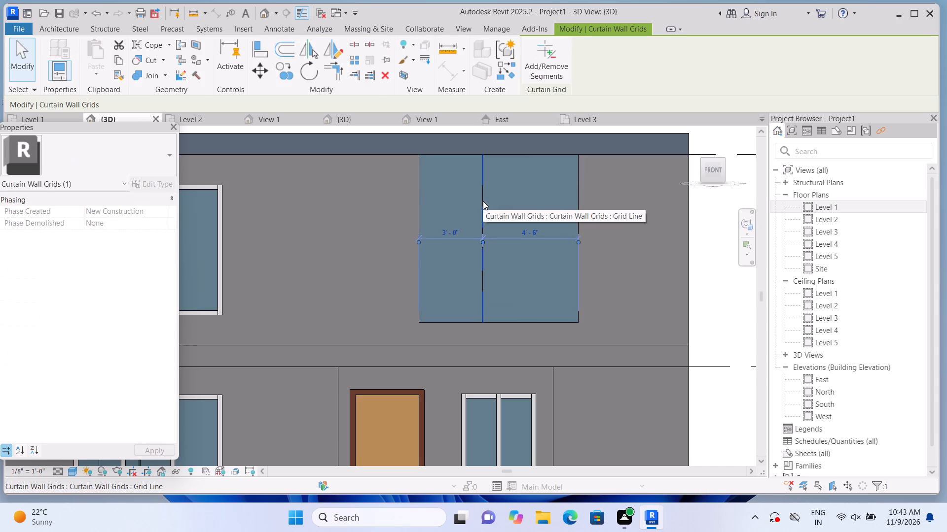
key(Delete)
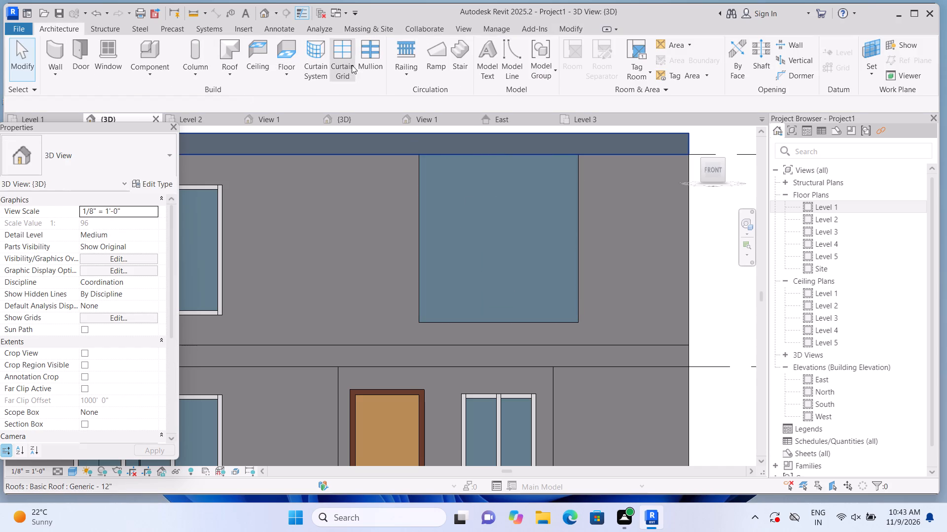
Divide the 7'-6" curtain wall above the entrance into three equal 2'-6" panels with two vertical curtain grid lines.
click(364, 65)
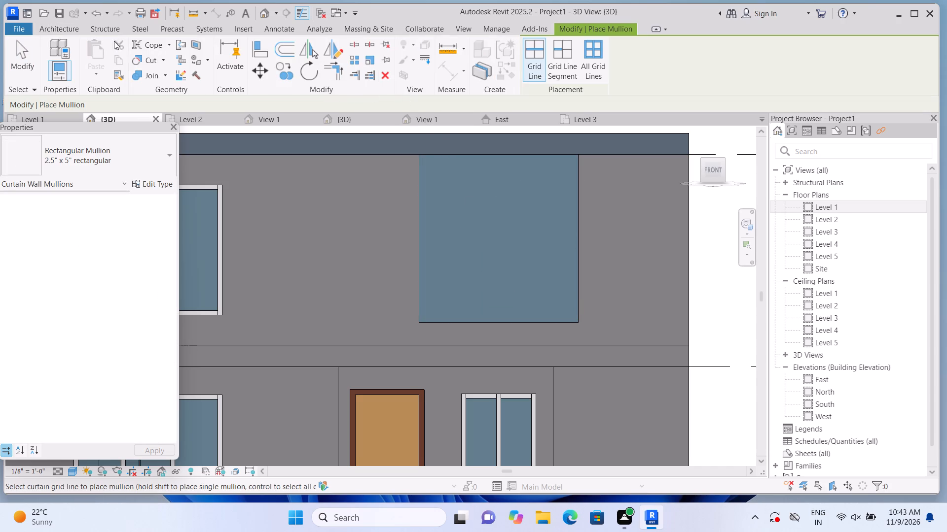
click(71, 30)
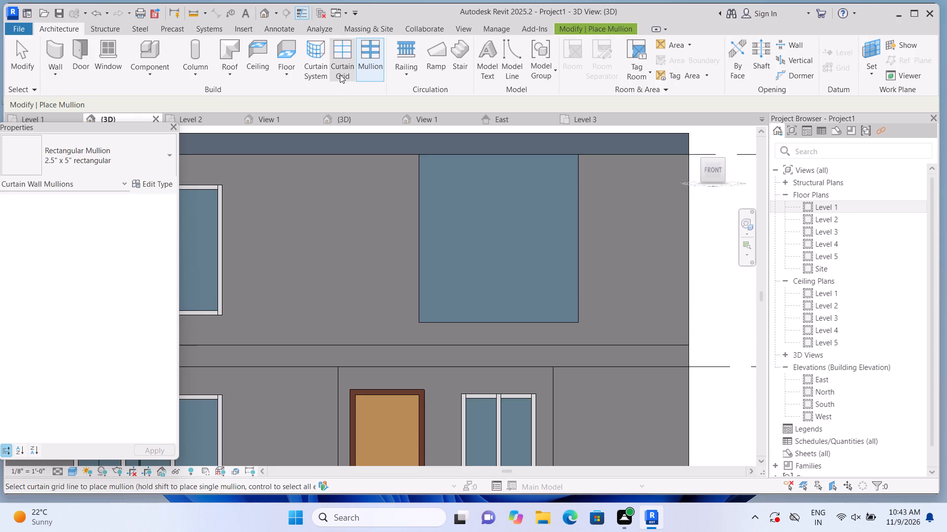
click(340, 74)
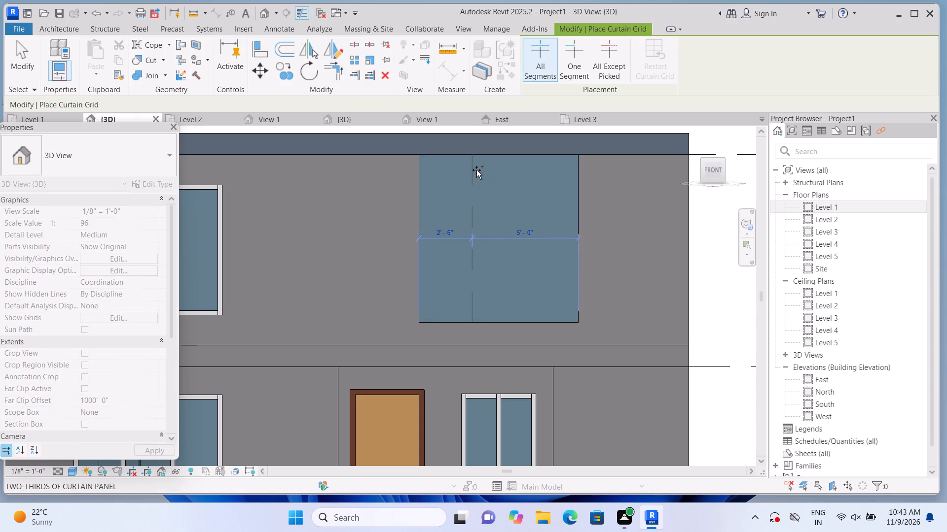
scroll(479, 170, up, 2)
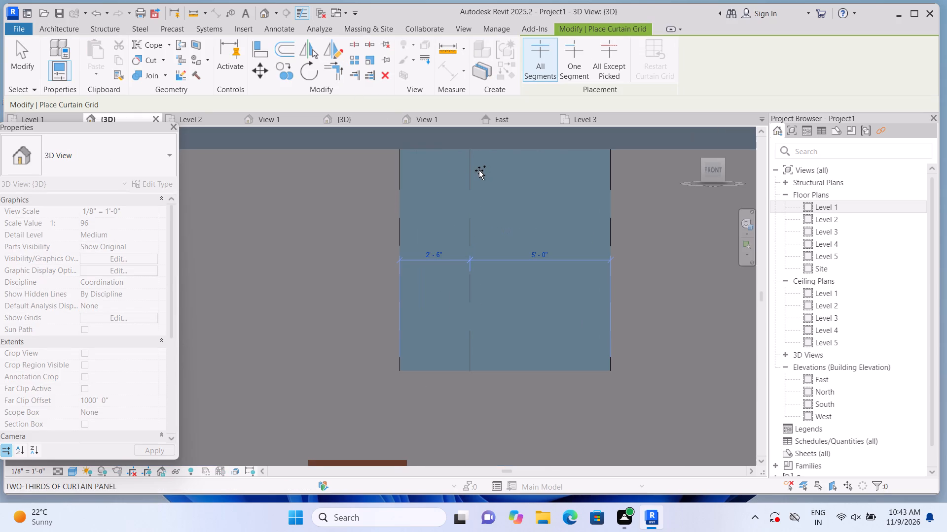
click(479, 171)
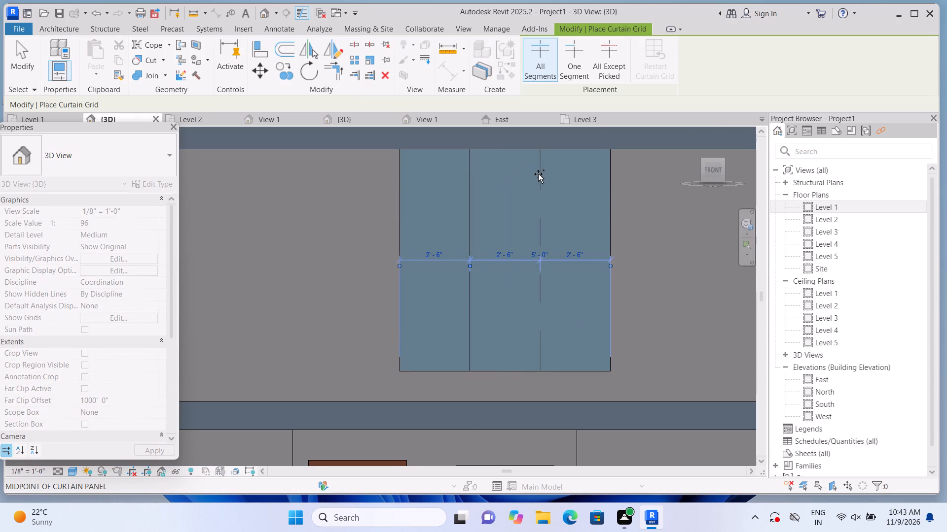
click(538, 174)
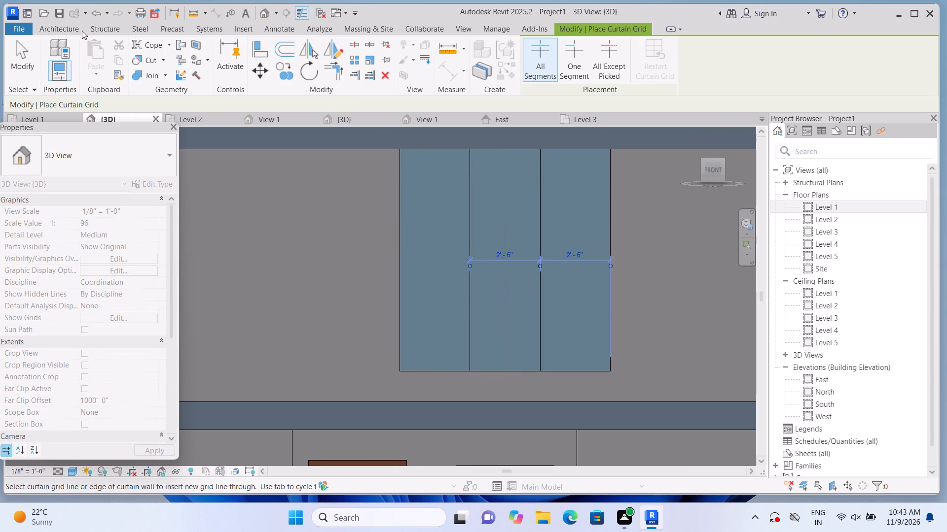
Place 2.5" x 5" rectangular mullions on all four edges and both grid lines of the 7'-6" curtain wall.
click(66, 28)
click(374, 70)
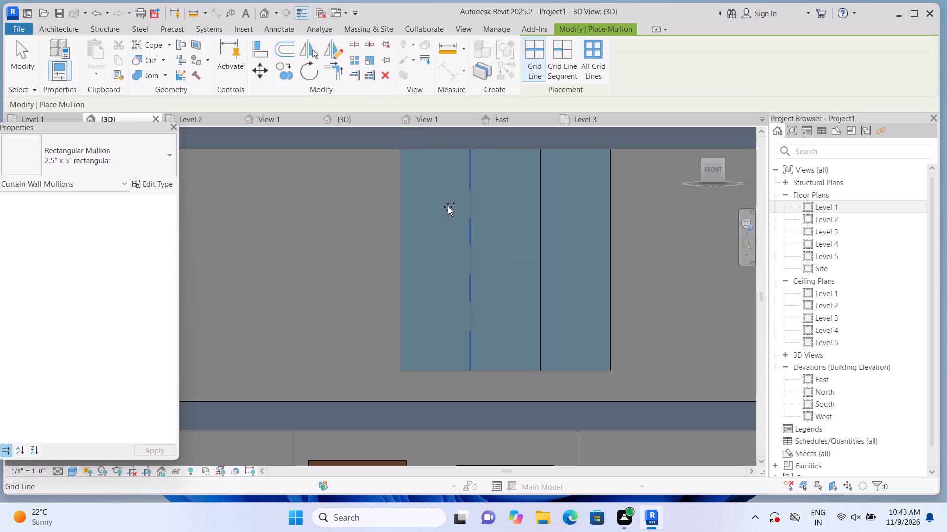
click(453, 210)
click(408, 222)
click(430, 162)
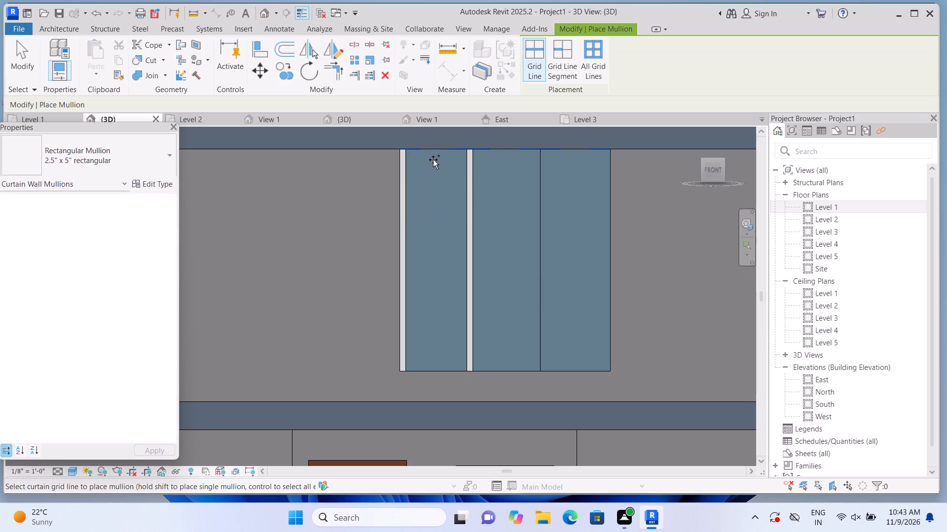
click(549, 191)
click(599, 198)
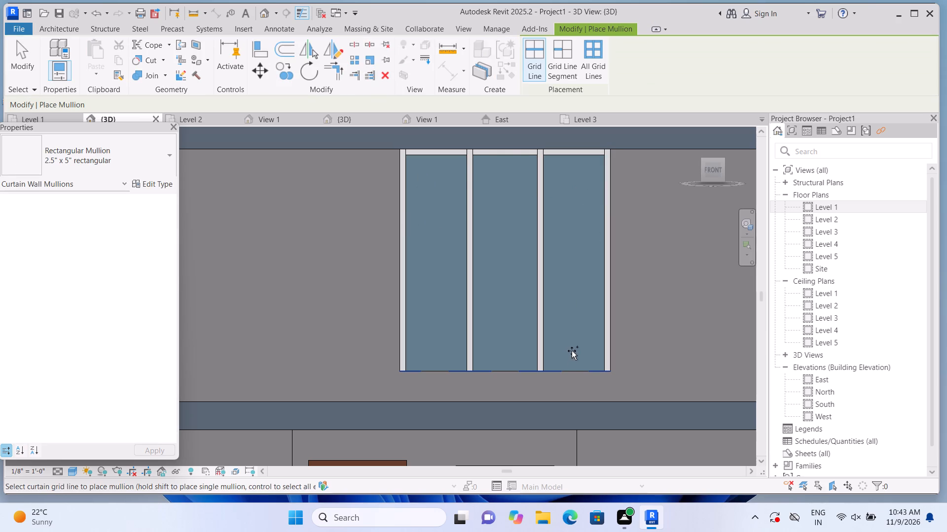
click(565, 371)
scroll(555, 354, down, 2)
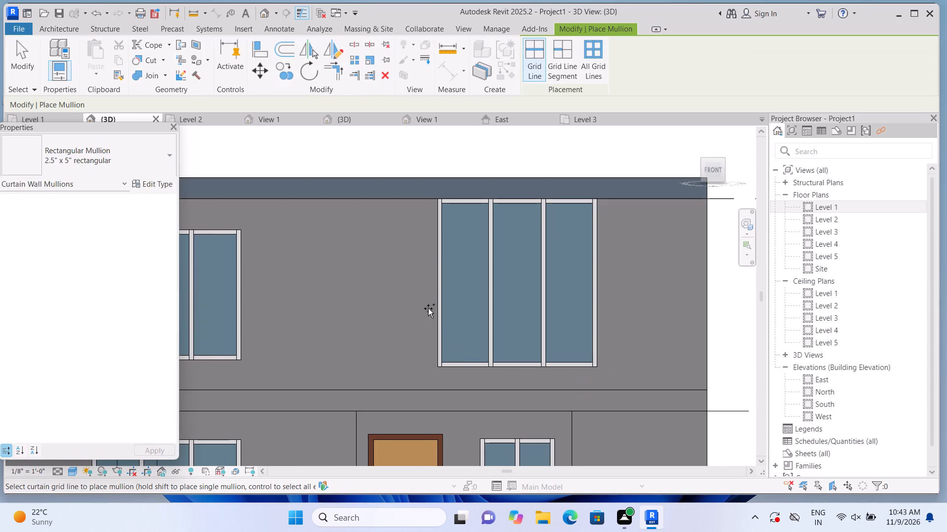
key(Escape)
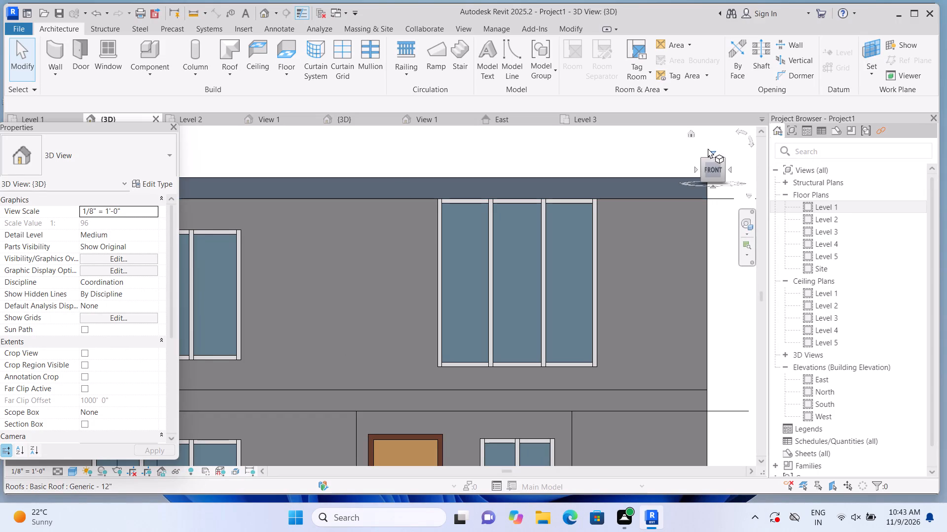
Examine the house's front and side facades in the home 3D orientation.
click(690, 133)
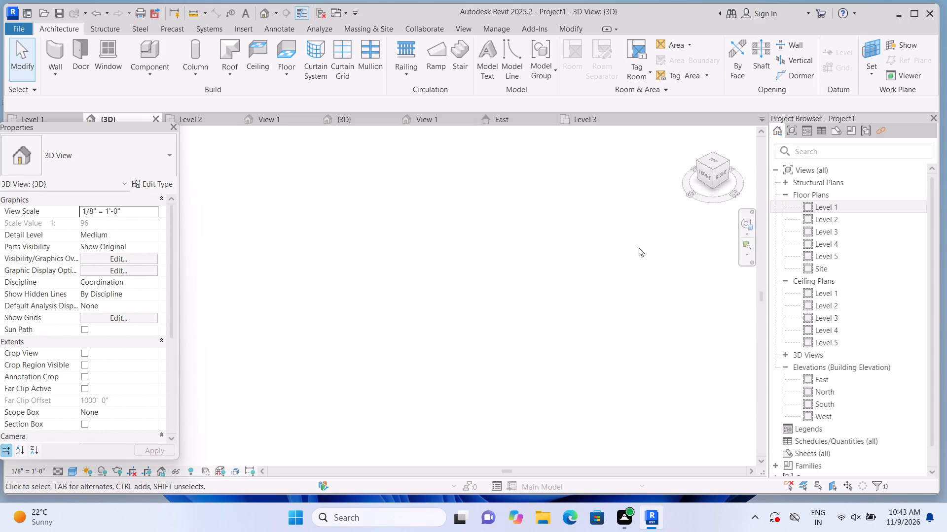
scroll(235, 340, up, 9)
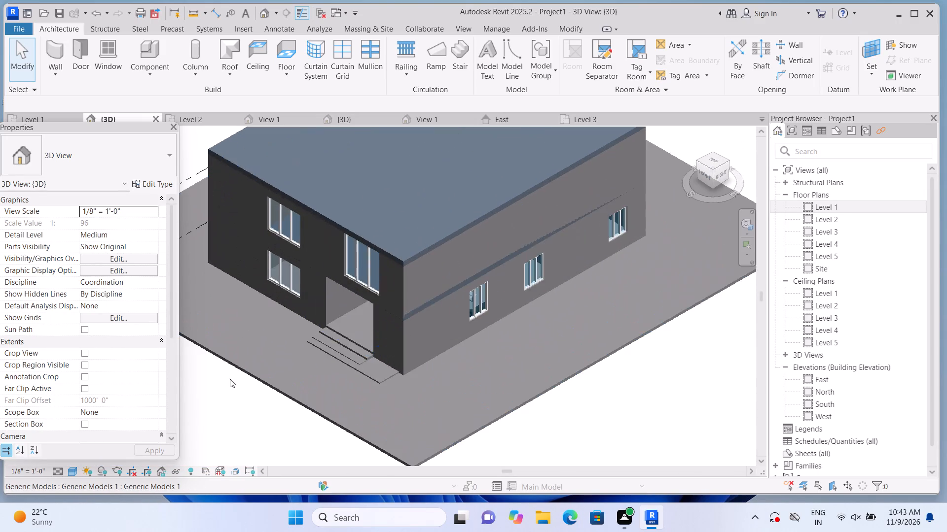
middle_drag(220, 404, 264, 427)
scroll(264, 427, down, 2)
middle_drag(268, 427, 272, 413)
scroll(274, 426, up, 1)
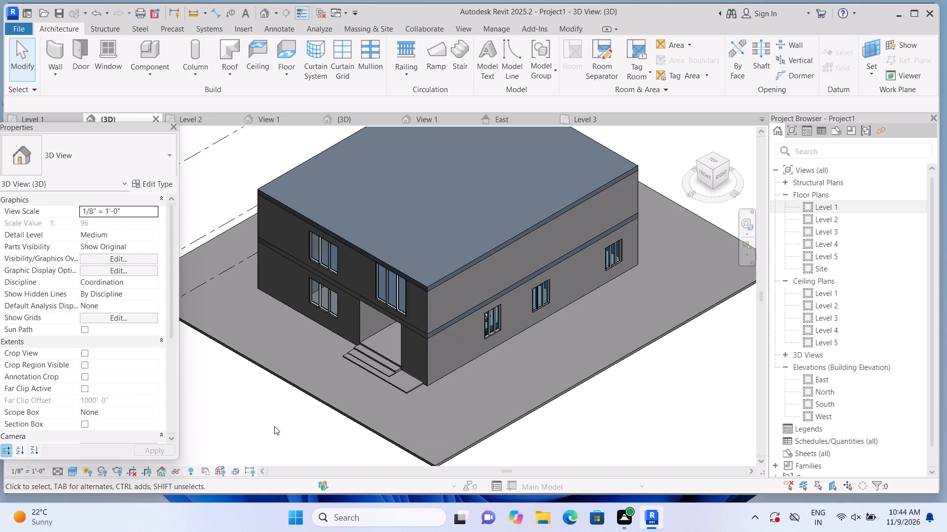
scroll(383, 409, down, 1)
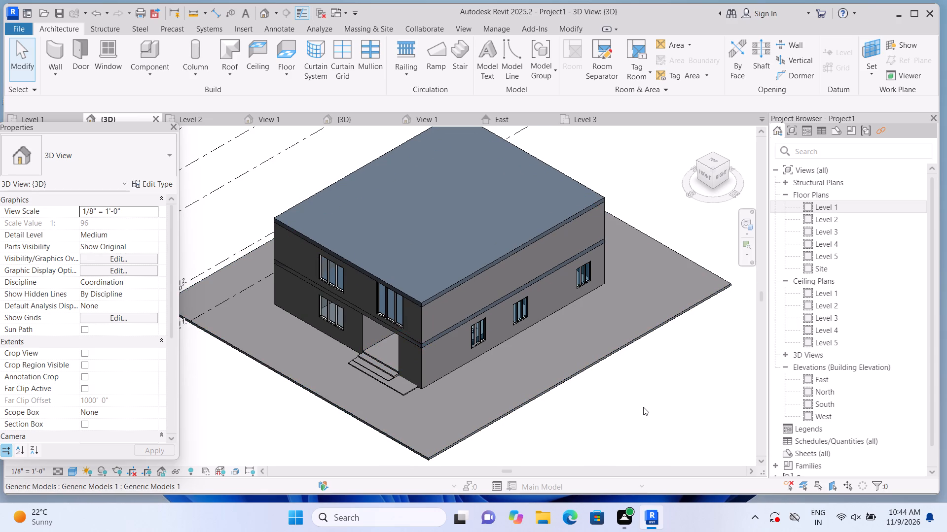
On the Level 2 floor plan, draw a 4'-6" long Curtain Wall 1 in the east exterior wall near the front corner.
double_click(807, 218)
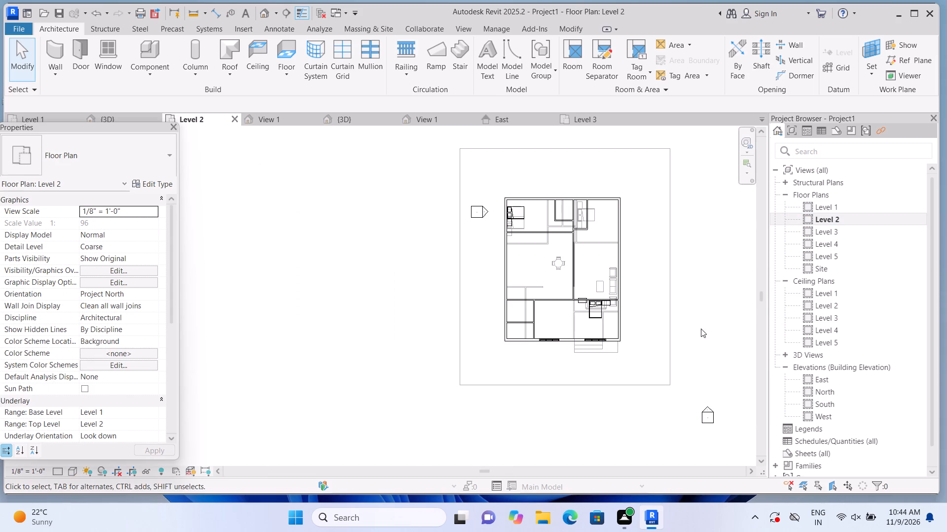
middle_drag(688, 331, 617, 387)
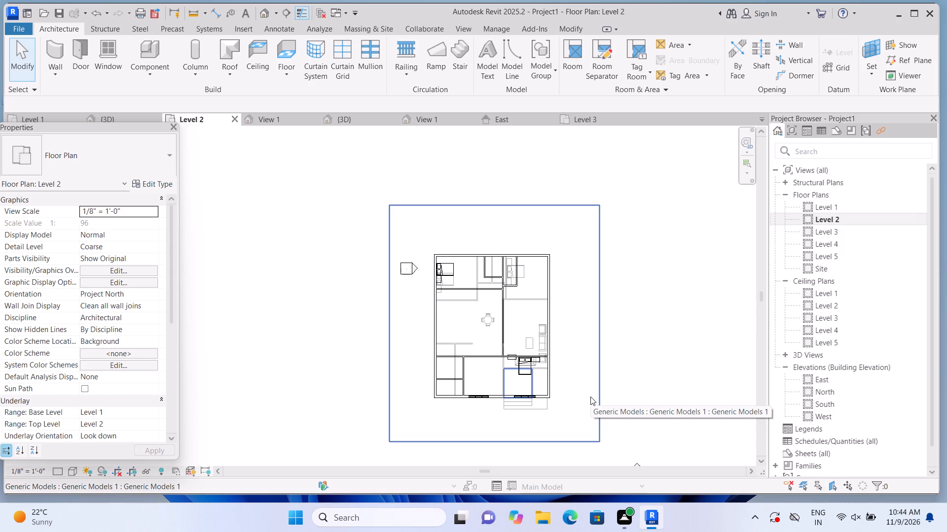
scroll(521, 349, up, 3)
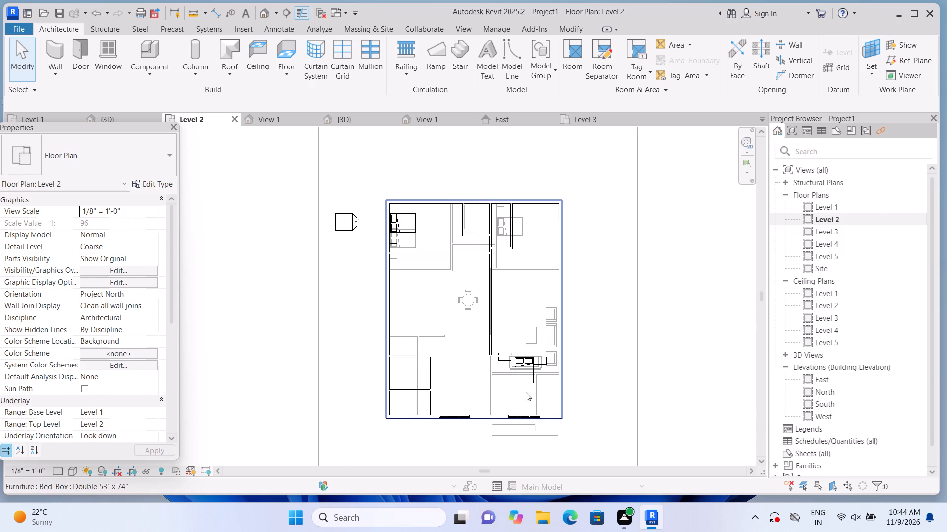
scroll(473, 386, up, 2)
middle_drag(468, 385, 390, 379)
scroll(390, 379, up, 1)
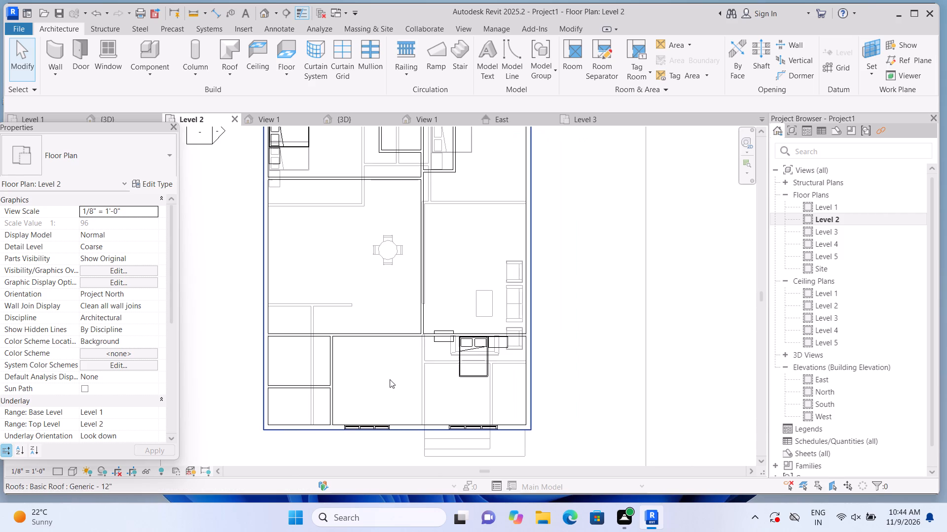
click(53, 45)
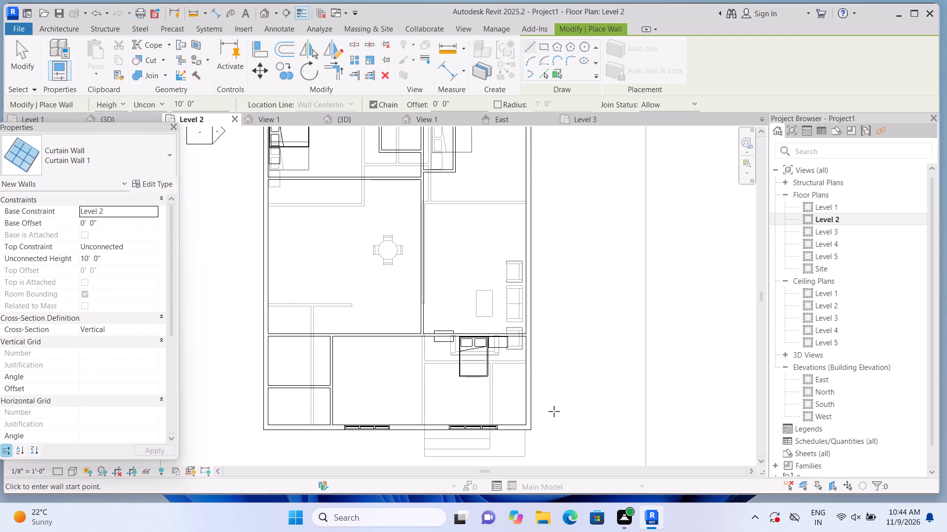
scroll(554, 411, up, 3)
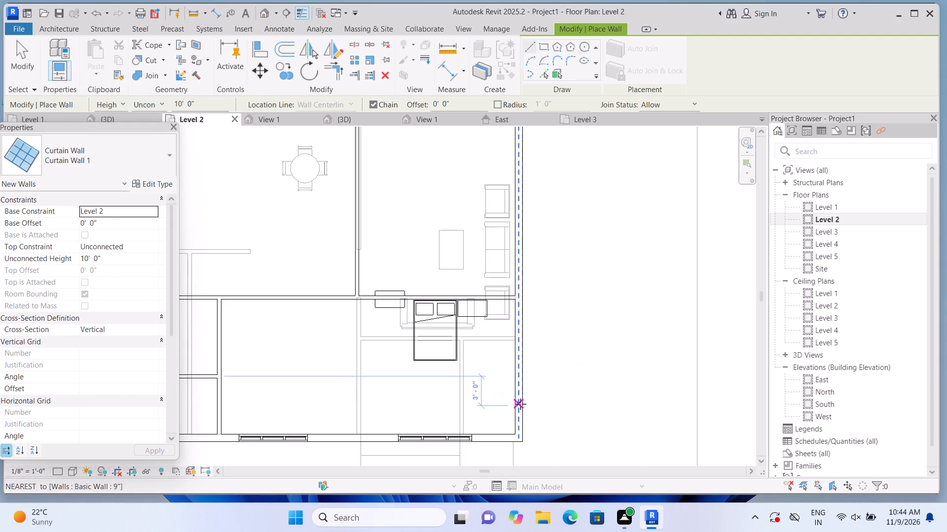
click(520, 404)
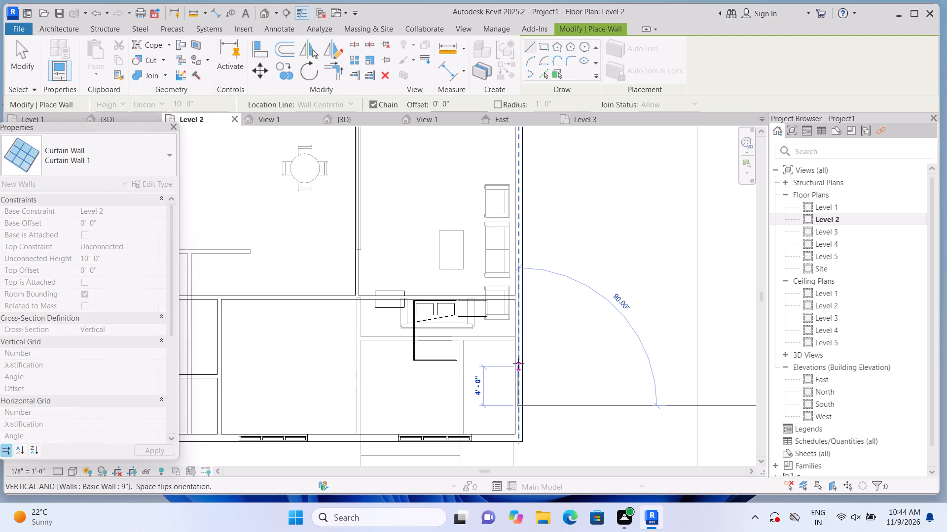
click(517, 360)
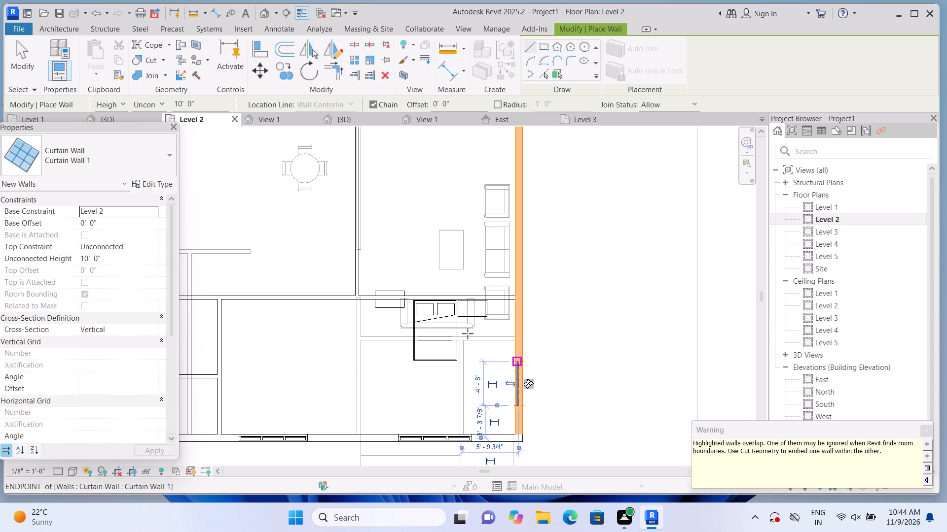
Cut the east 9" exterior wall with the new 4'-6" curtain wall using Cut Geometry.
click(165, 58)
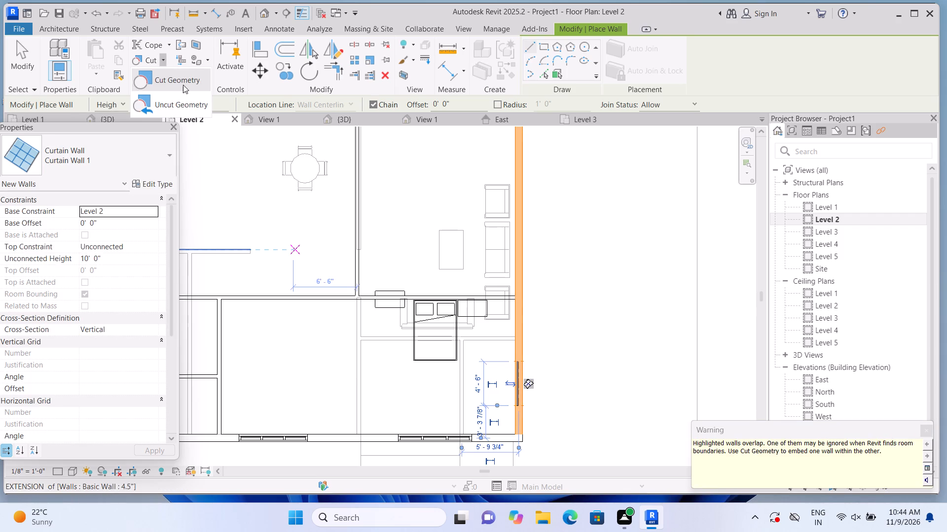
click(183, 85)
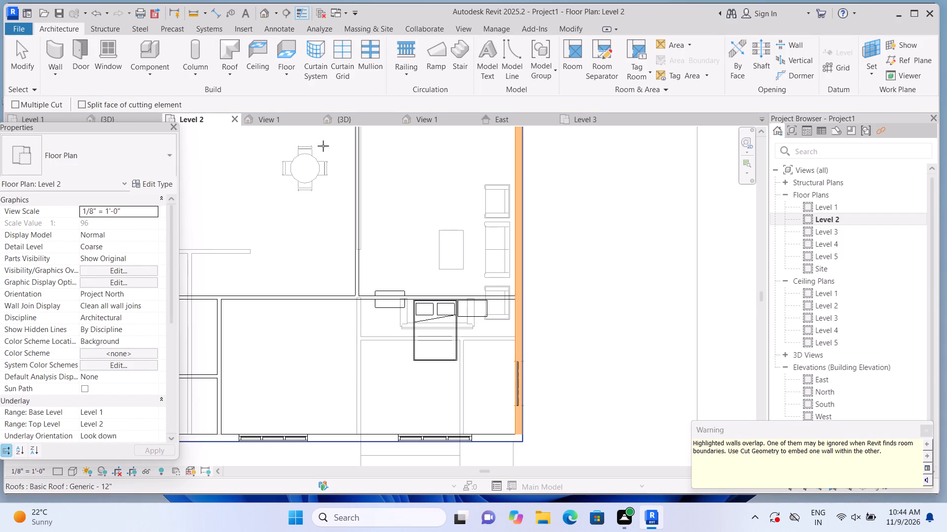
click(521, 315)
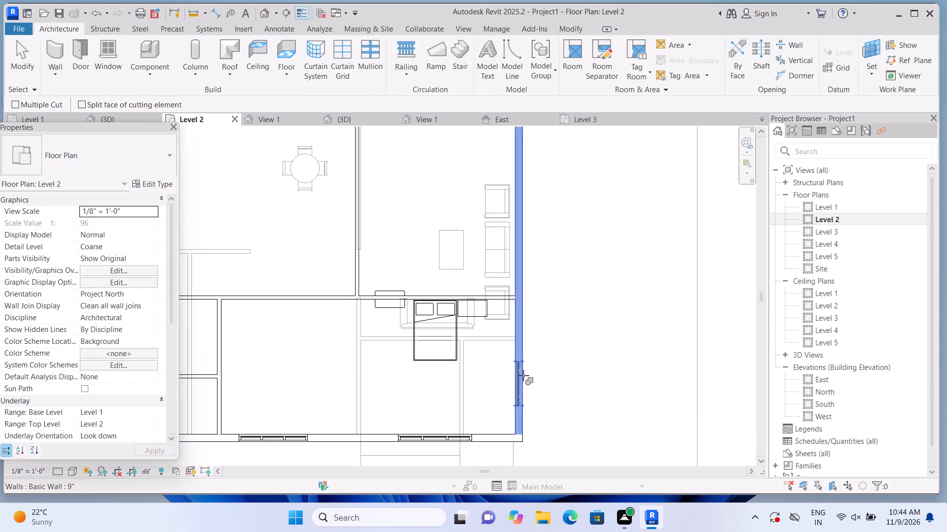
click(523, 375)
Draw a 5'-6" long Curtain Wall 1 in the north exterior wall, in the northwest bedroom near the corner.
scroll(533, 332, down, 3)
middle_drag(541, 260, 541, 261)
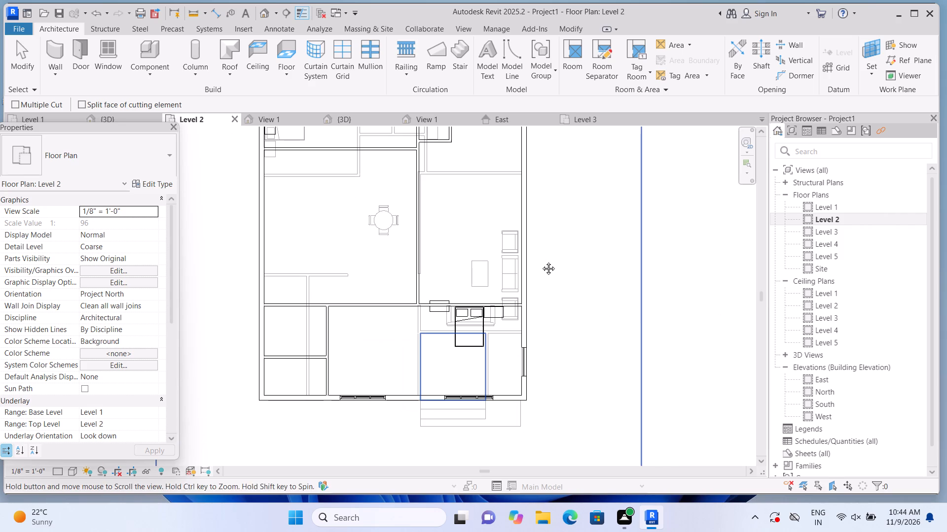
middle_drag(541, 261, 536, 372)
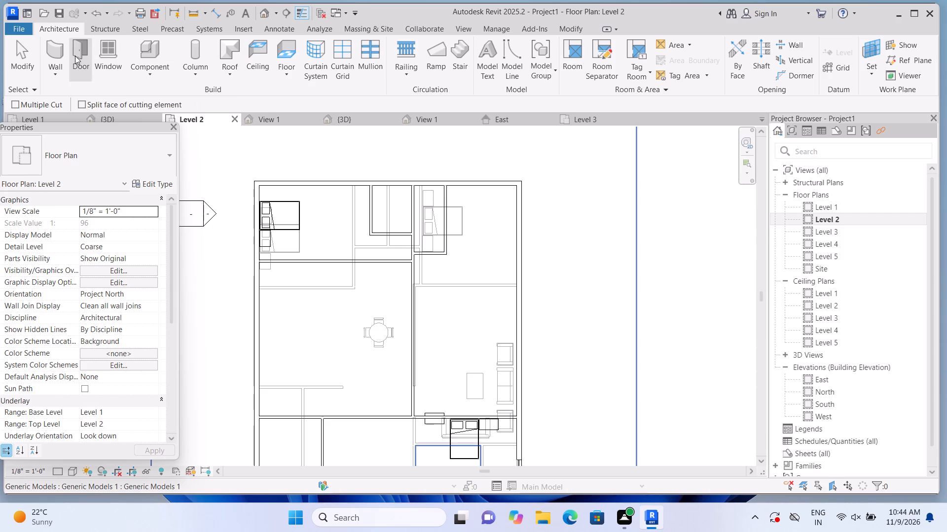
click(58, 55)
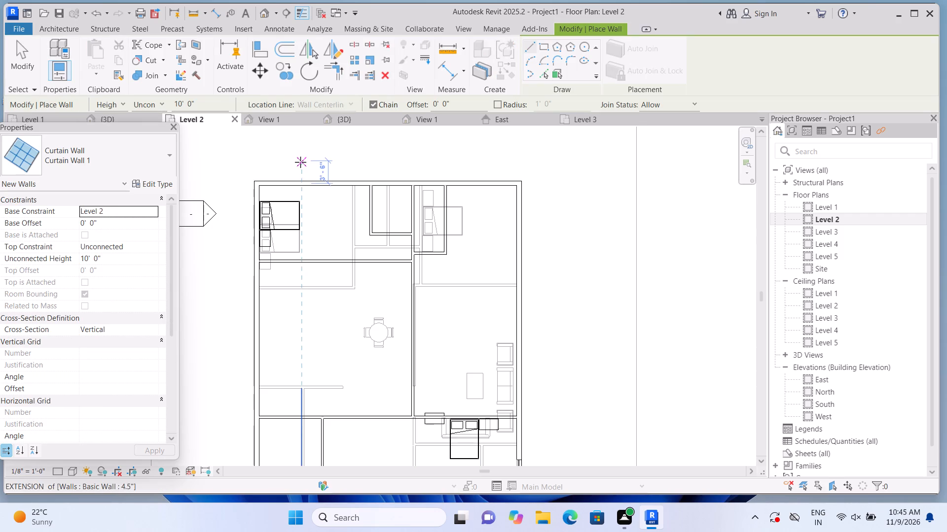
scroll(314, 186, up, 2)
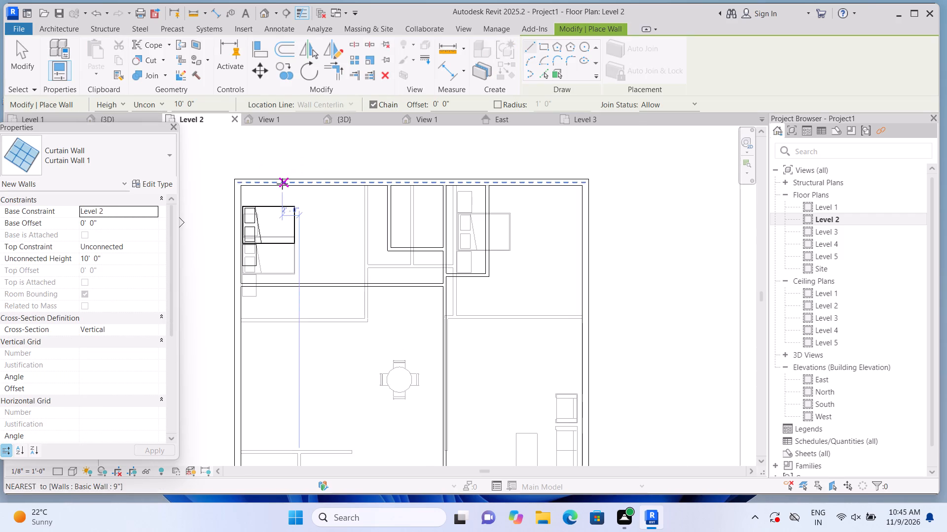
click(271, 184)
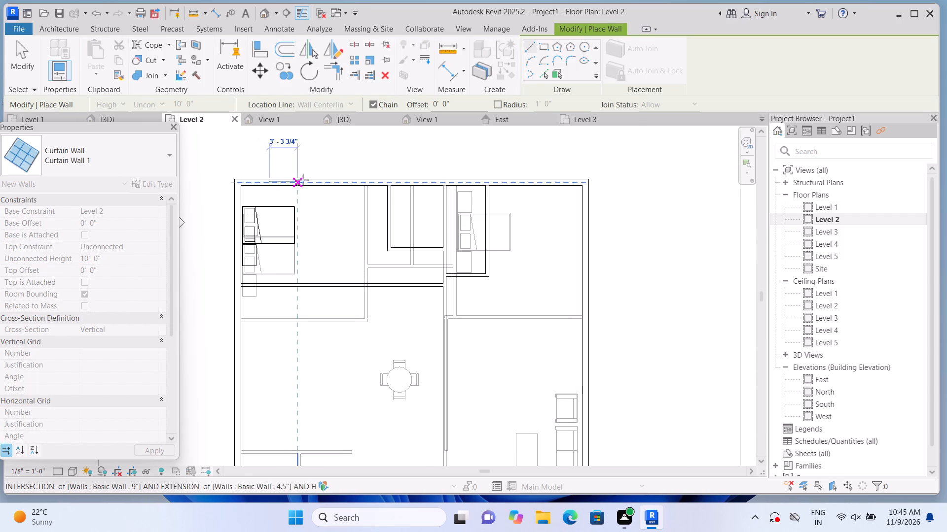
click(314, 181)
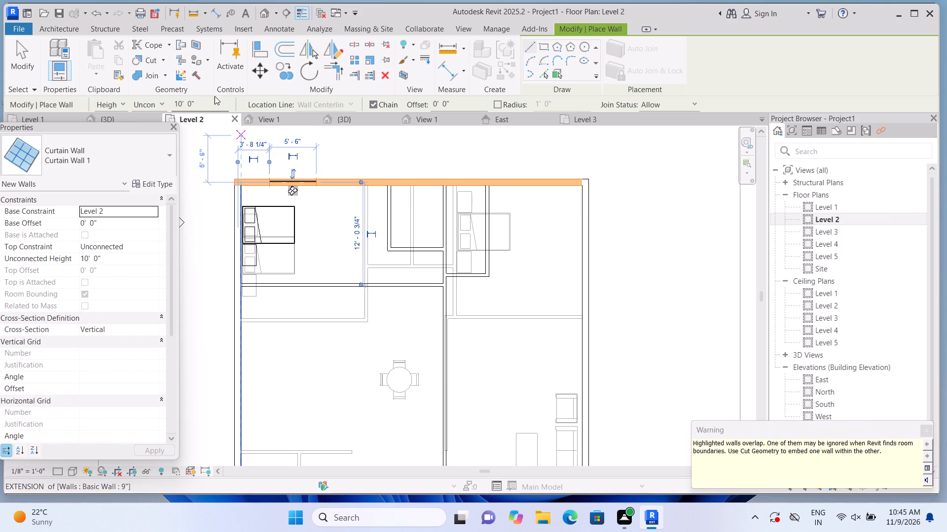
Cut the north 9" exterior wall with the new 5'-6" curtain wall using Cut Geometry.
click(166, 58)
click(166, 73)
click(342, 181)
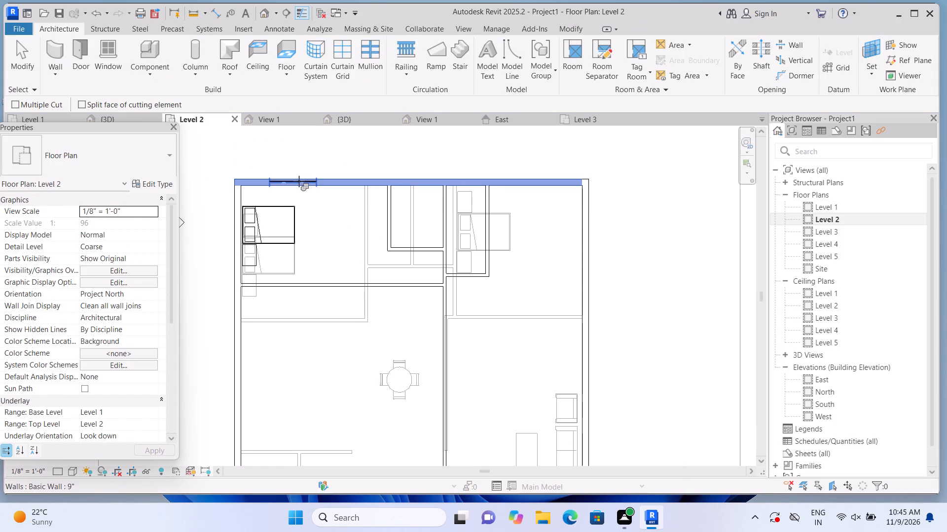
click(299, 181)
Draw a 5'-6" long Curtain Wall 1 in the east exterior wall, starting about 9'-8" from the north wall.
scroll(318, 165, down, 4)
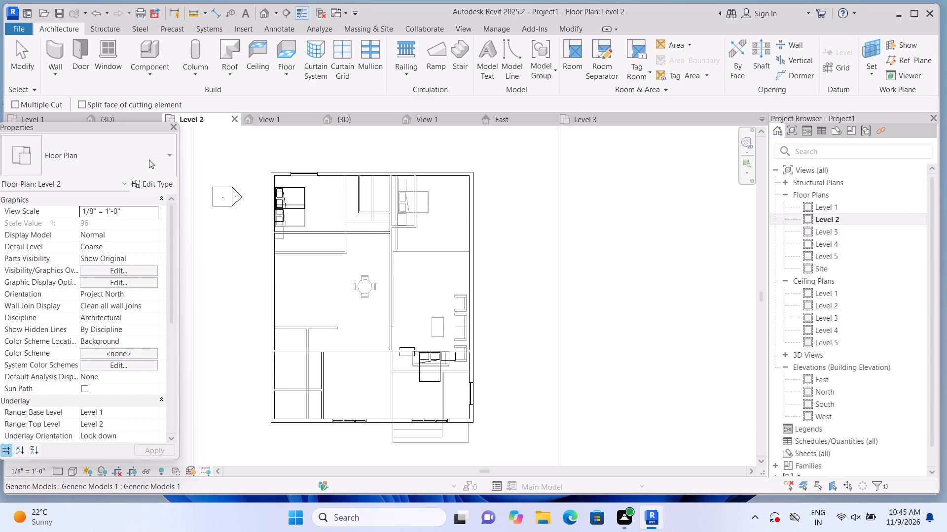
click(56, 52)
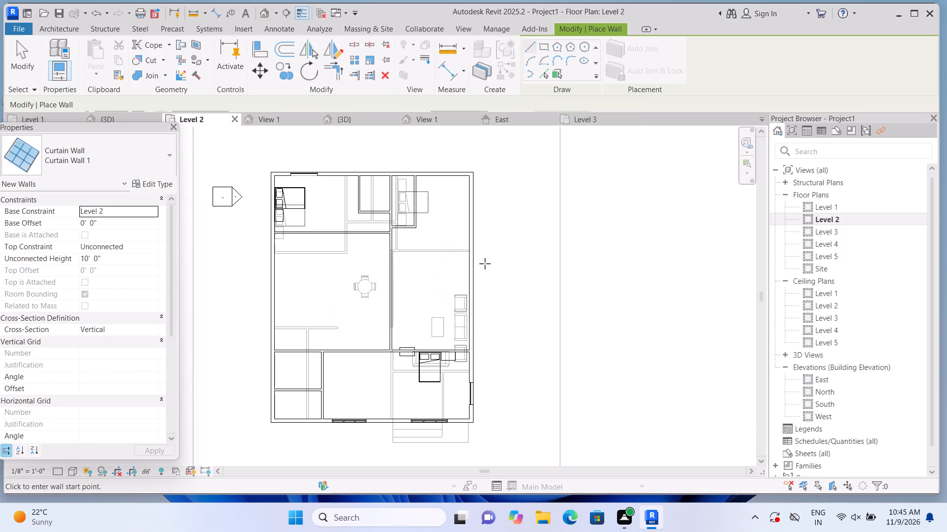
scroll(485, 264, up, 5)
scroll(473, 285, down, 2)
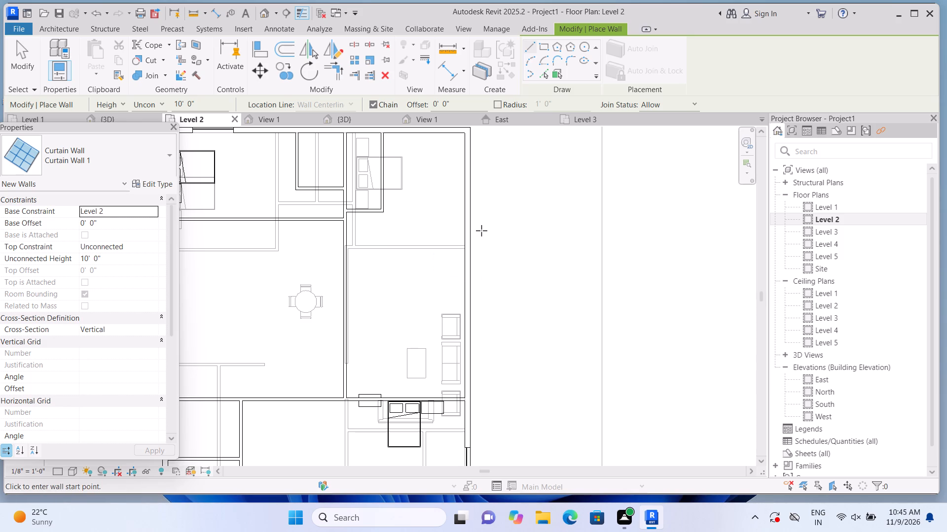
click(467, 202)
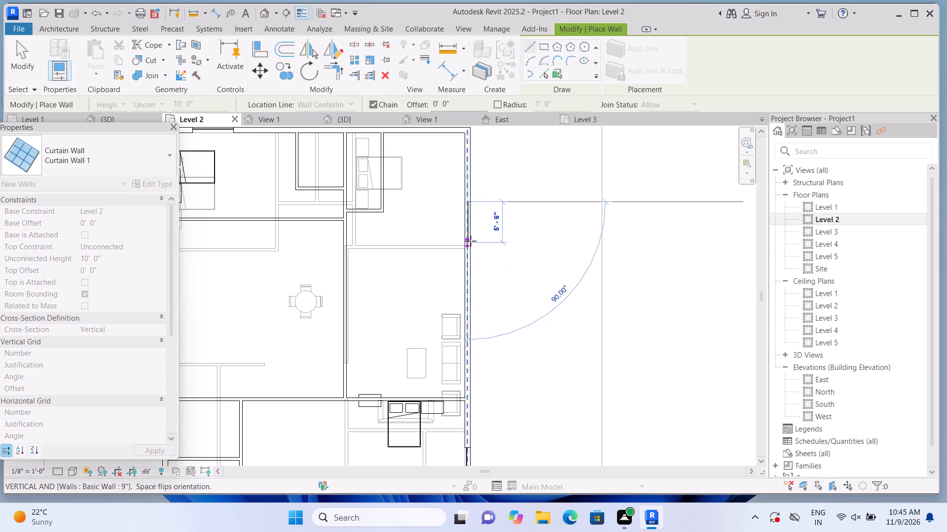
click(471, 241)
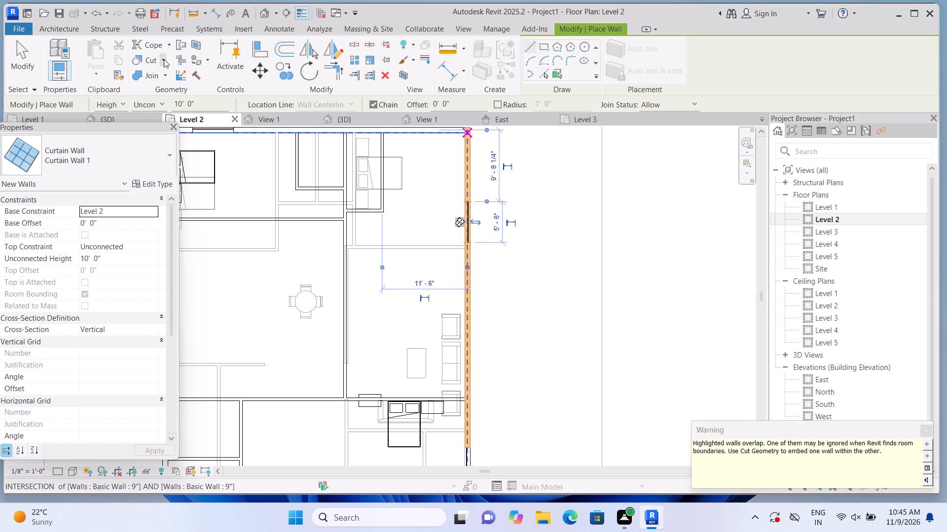
Cut the east 9" exterior wall with the new 5'-6" curtain wall using Cut Geometry.
click(164, 59)
click(166, 75)
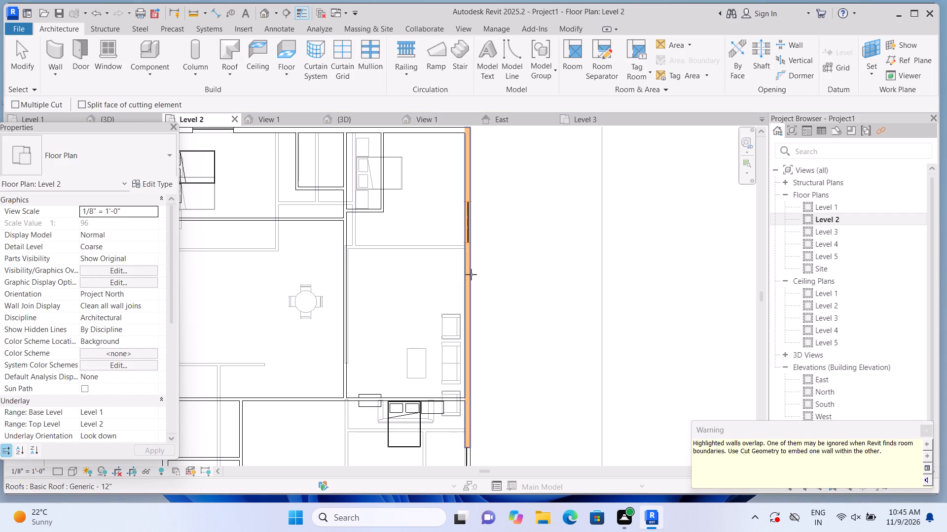
click(471, 274)
click(468, 223)
Draw a Curtain Wall 1 about 7'-2" long in the west exterior wall, at the south end of the large middle room.
scroll(497, 228, down, 3)
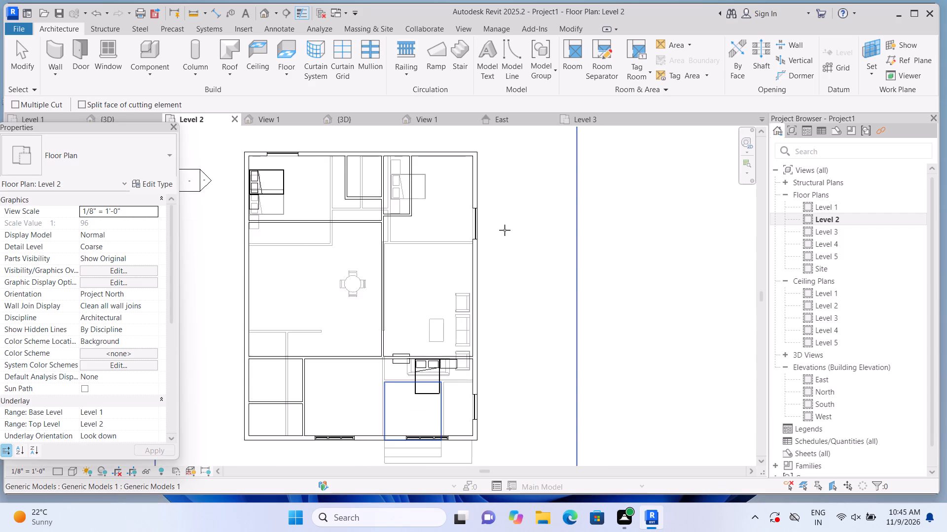
click(59, 56)
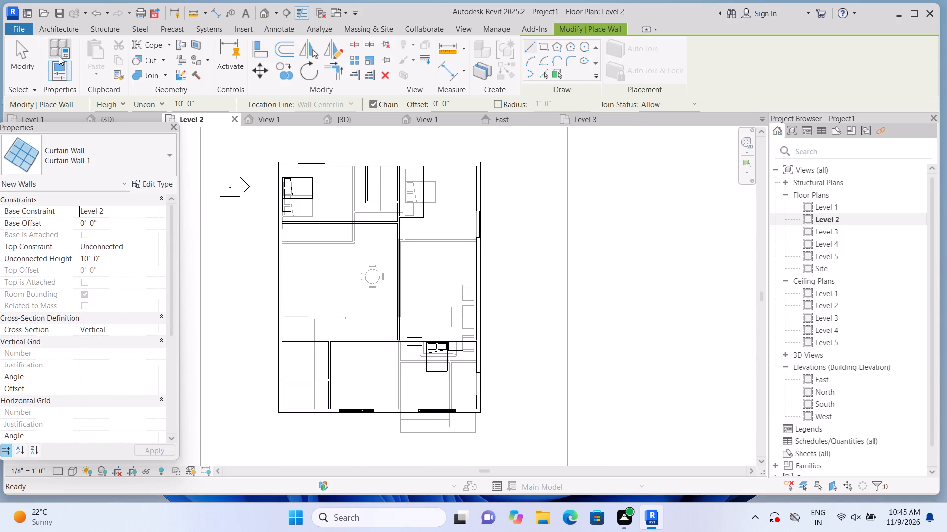
scroll(259, 314, up, 1)
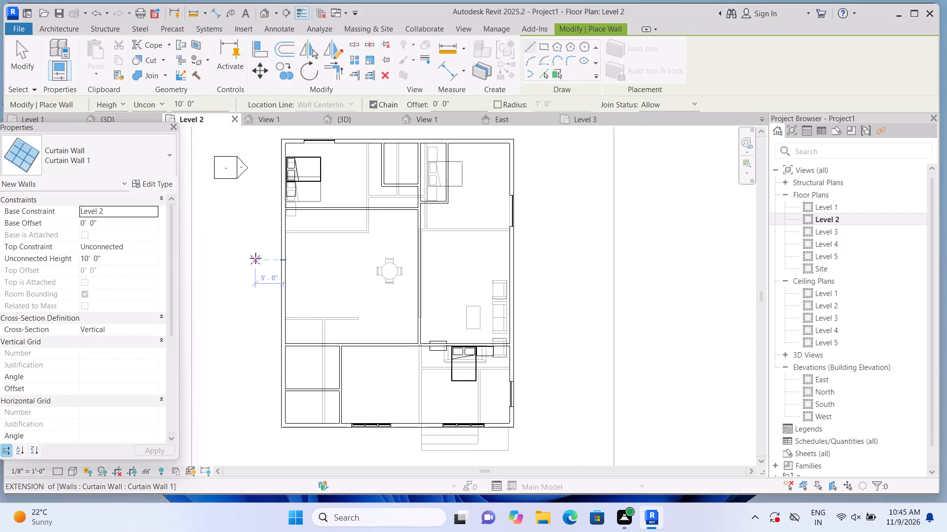
scroll(277, 378, up, 3)
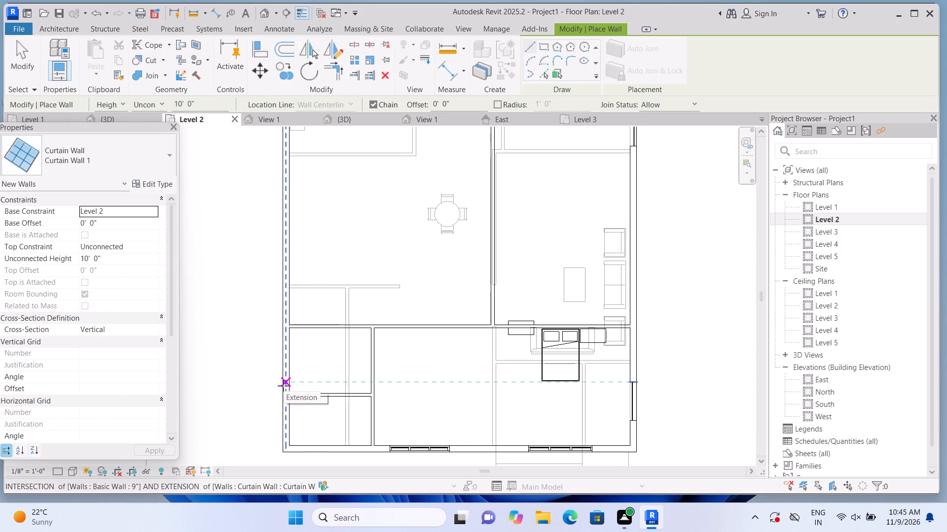
scroll(283, 386, down, 2)
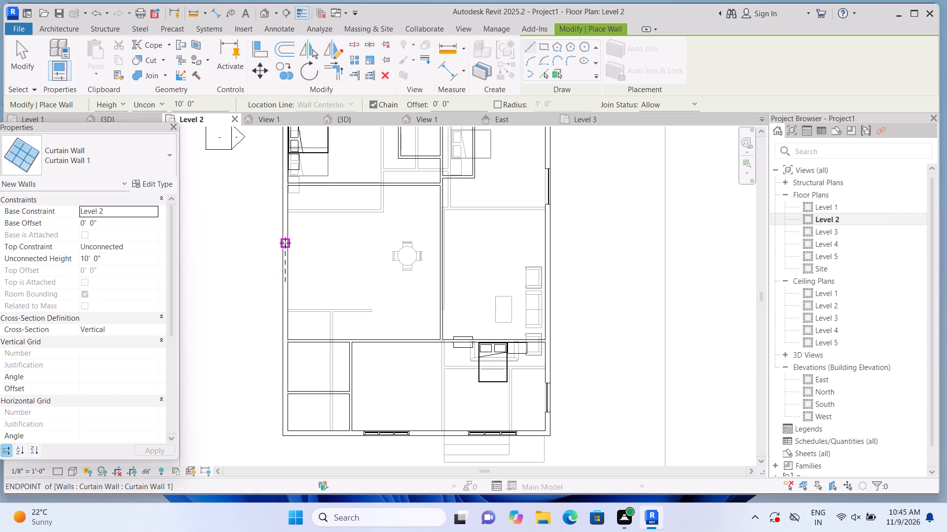
click(285, 241)
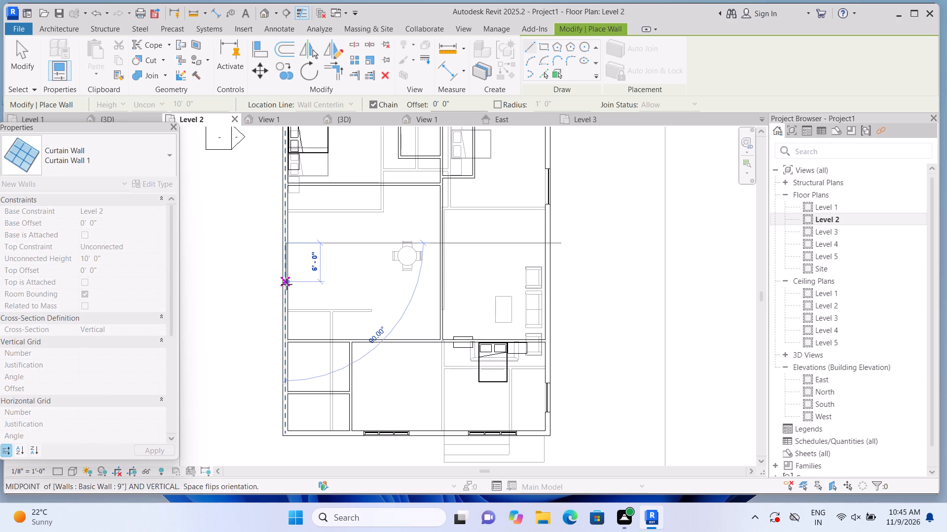
key(Escape)
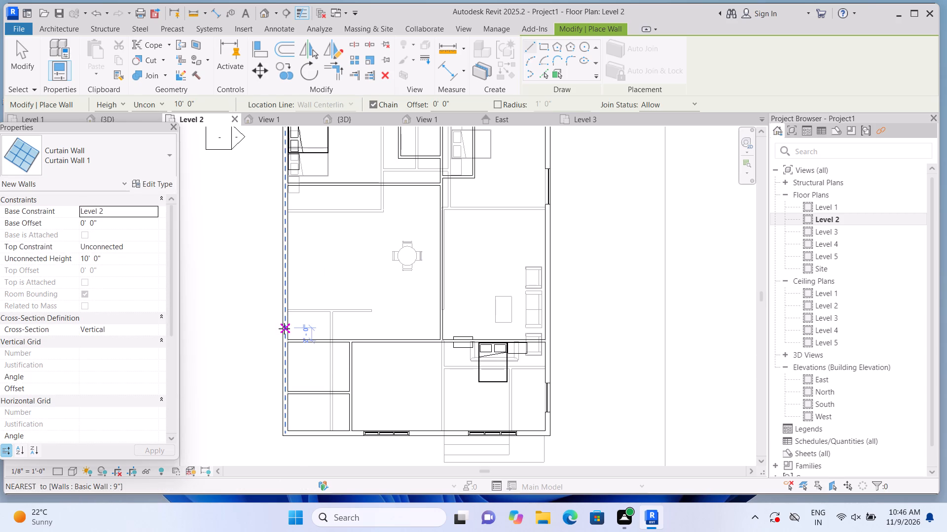
click(284, 329)
click(288, 286)
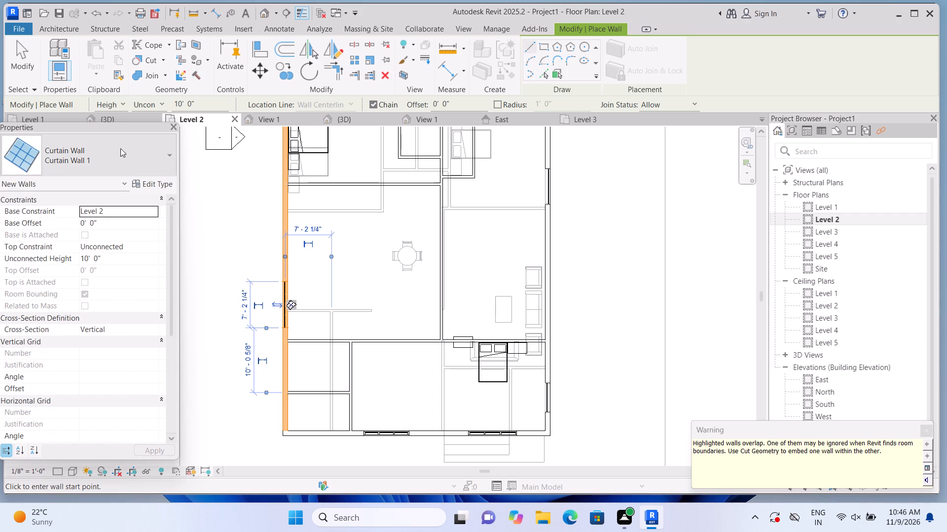
Cut the west 9" exterior wall with the new 7'-2" curtain wall using Cut Geometry.
click(164, 56)
click(166, 82)
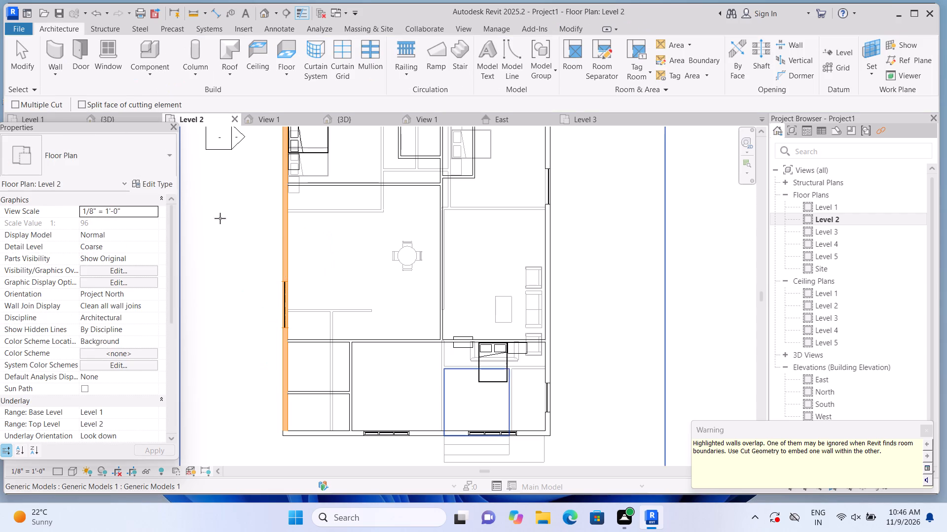
click(291, 259)
click(287, 306)
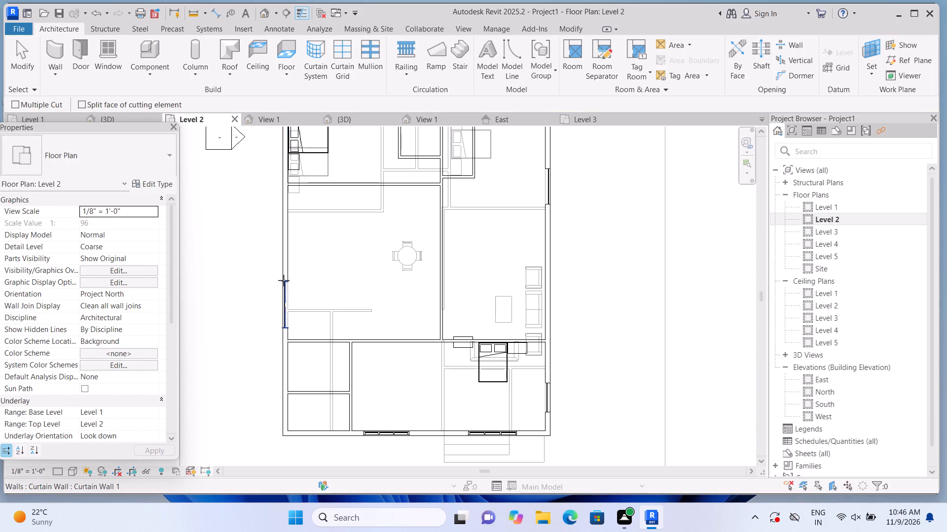
Draw a Curtain Wall 1 about 4'-8" long in the west exterior wall beside the northwest bedroom's bed.
scroll(274, 259, down, 3)
middle_drag(245, 240, 253, 313)
scroll(260, 312, up, 3)
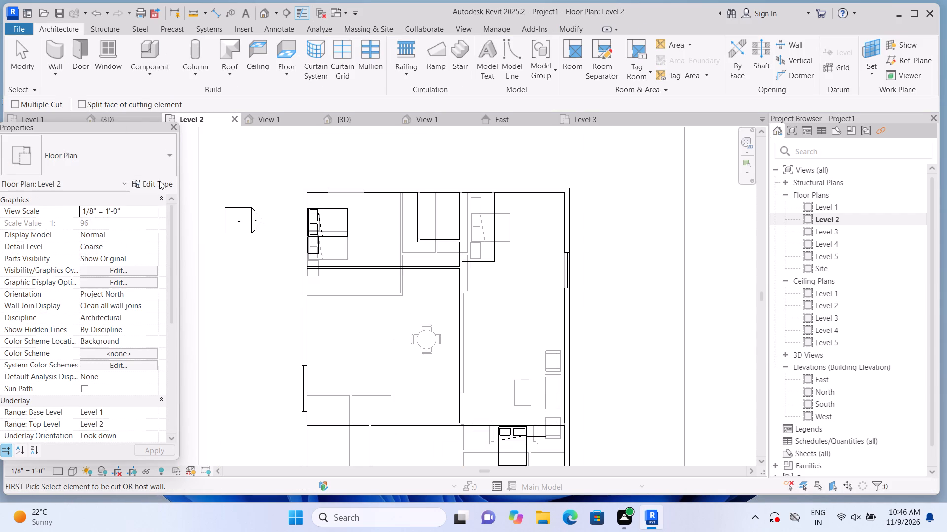
click(55, 47)
scroll(319, 289, up, 2)
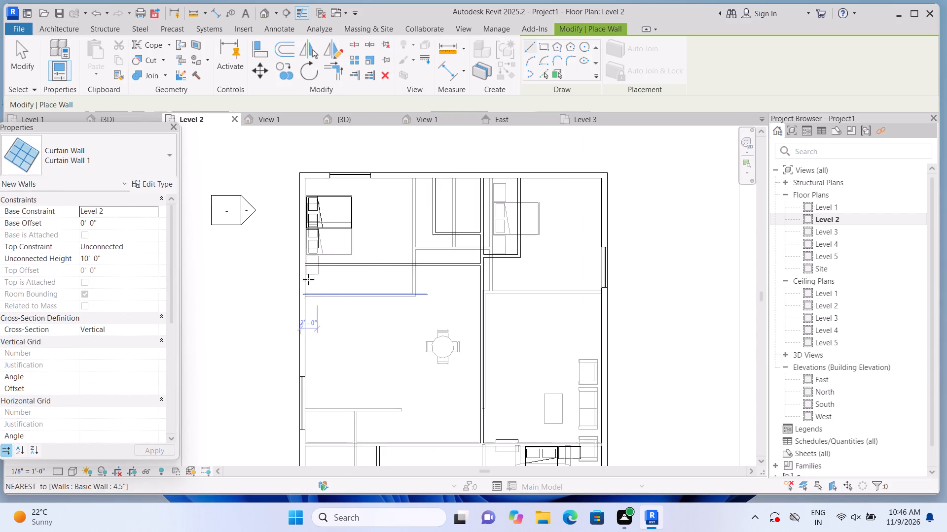
scroll(308, 279, up, 2)
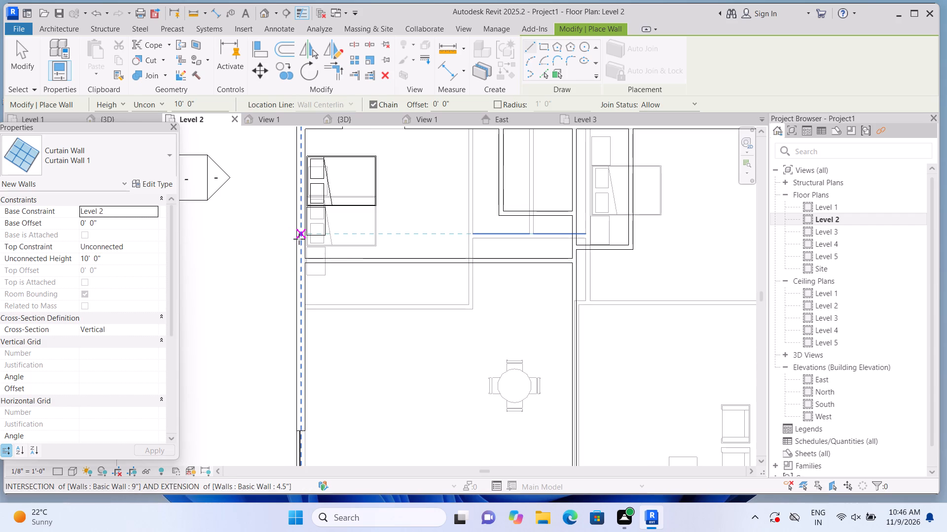
click(299, 234)
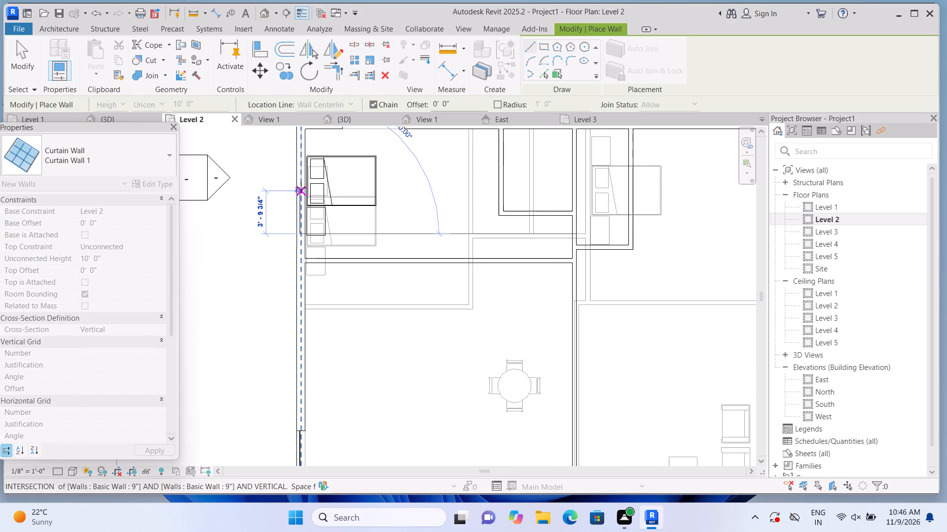
click(301, 178)
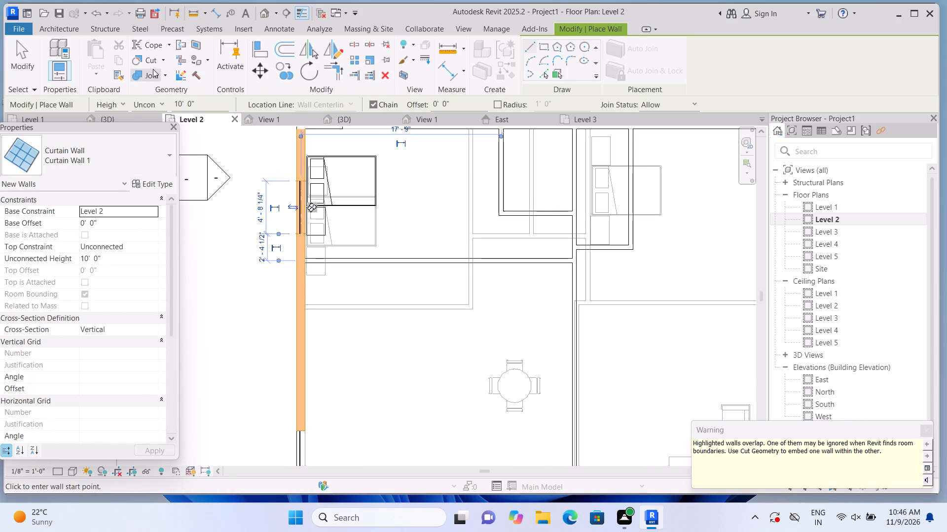
Cut the west 9" exterior wall with the northwest bedroom's new curtain wall using Cut Geometry.
click(161, 56)
click(171, 75)
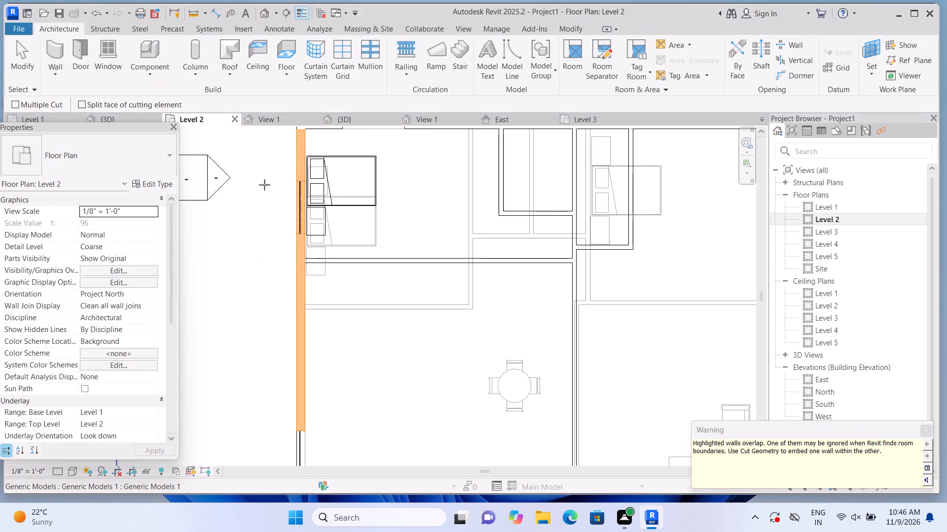
click(300, 278)
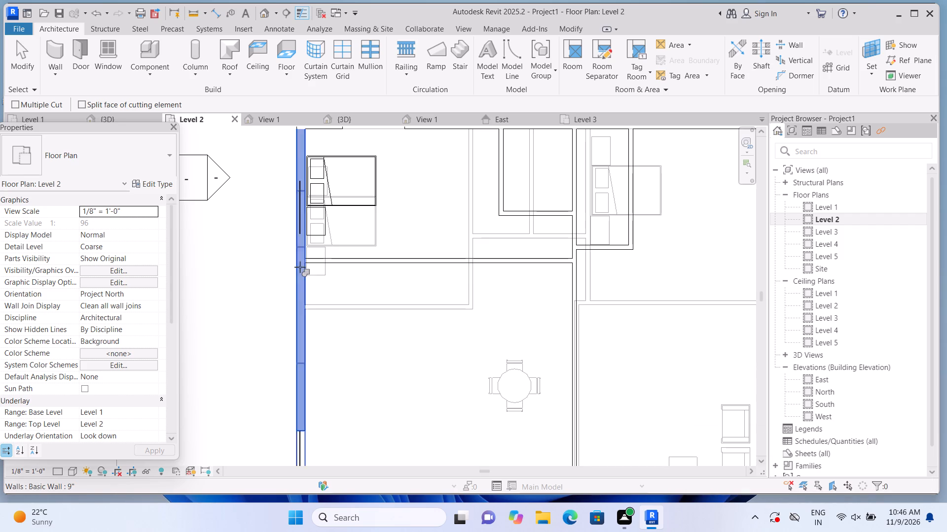
click(298, 210)
Place a Single-Flush 36" x 84" door in the northwest bedroom's south wall, centred 12'-1 1/2" from each side and swinging into the bedroom.
scroll(273, 239, down, 4)
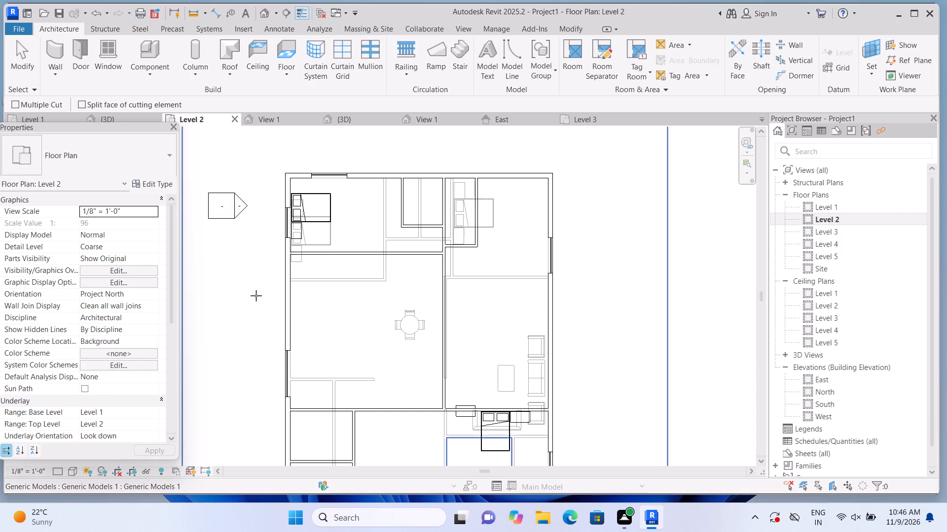
scroll(256, 296, down, 1)
middle_drag(251, 319, 243, 267)
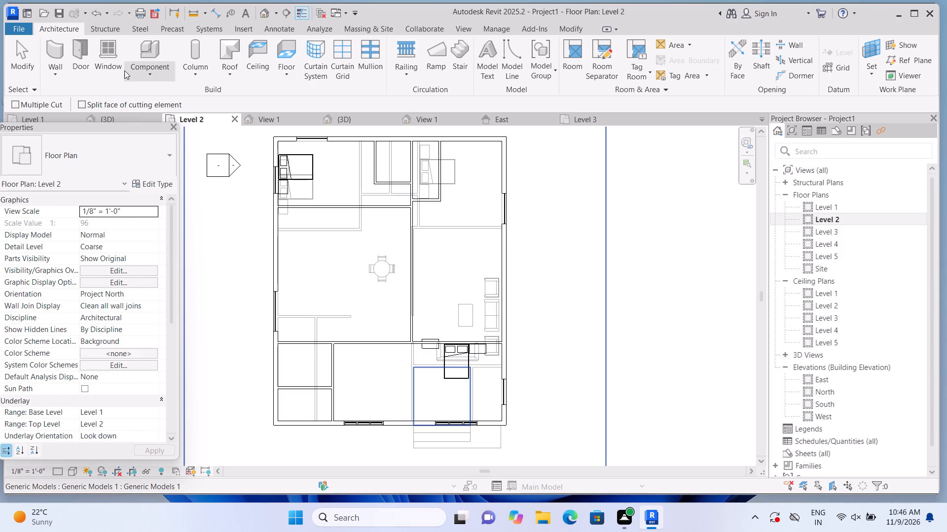
click(82, 50)
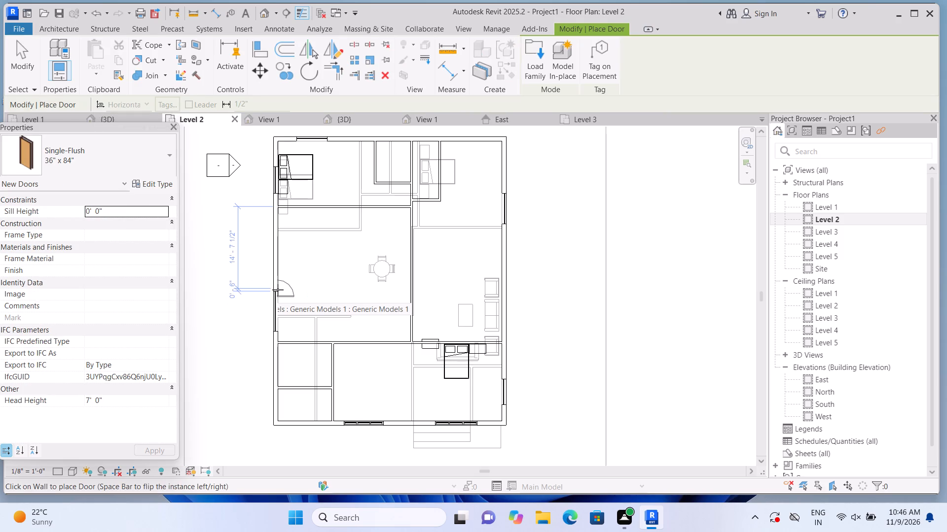
click(344, 201)
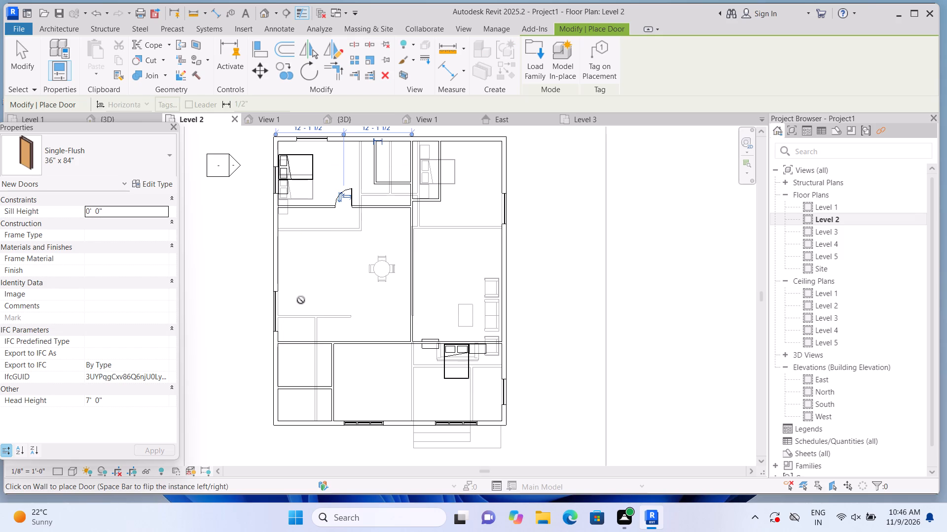
Place a Single-Flush 30" x 80" door in the south wall of the small room east of the northwest bedroom's bed, swinging into that small room.
click(165, 152)
scroll(155, 268, up, 1)
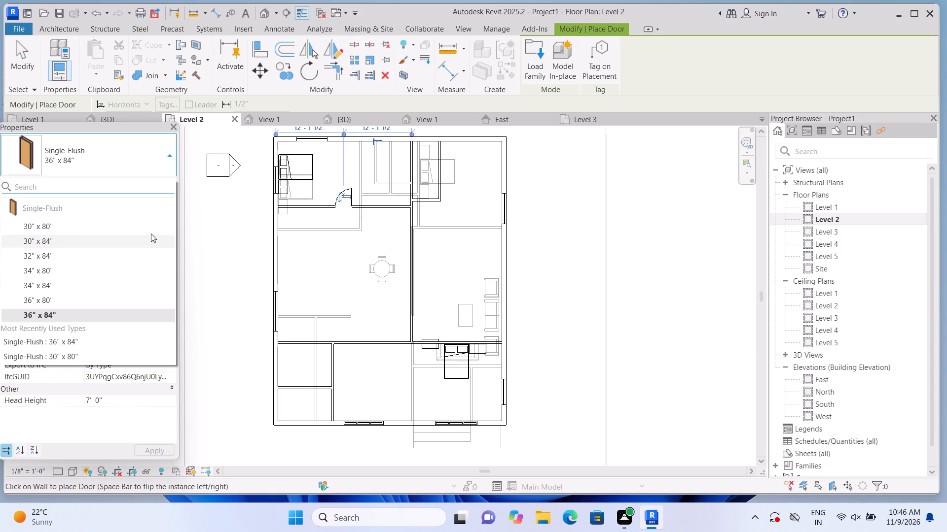
click(152, 223)
scroll(374, 199, up, 2)
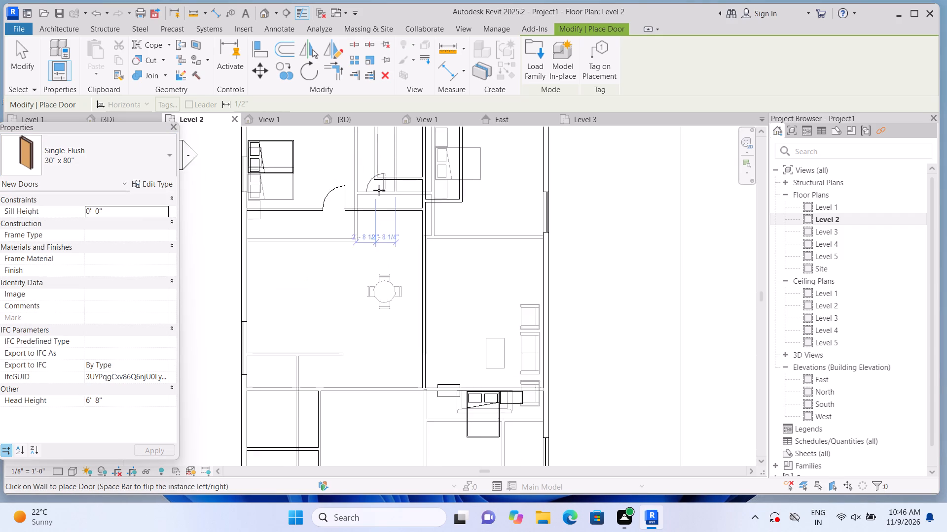
scroll(379, 190, up, 1)
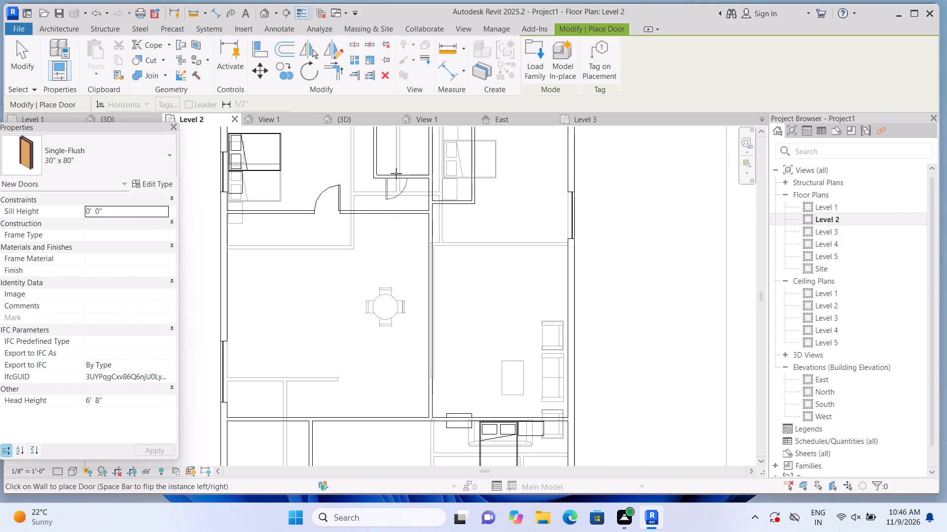
key(space)
click(396, 173)
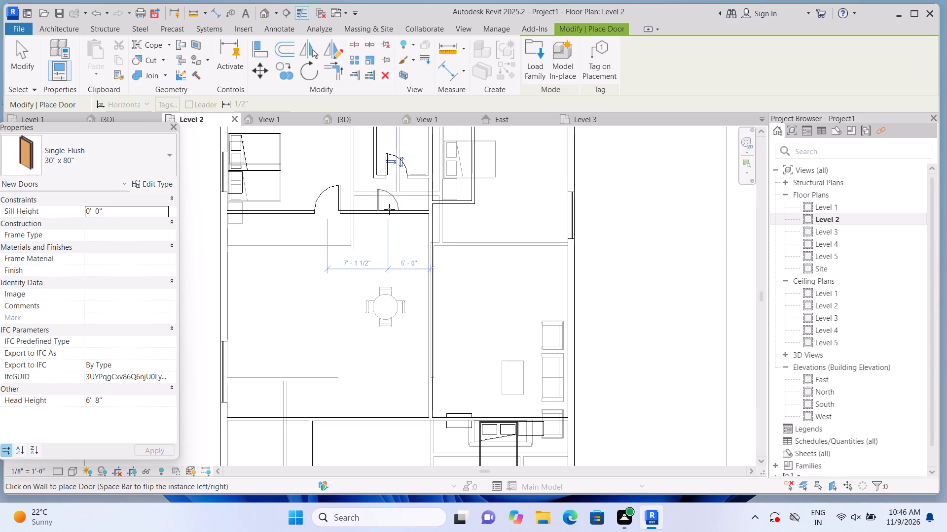
Place a Single-Flush 30" x 80" door in the wall between the two small southwest rooms, 2'-6" from their east wall and swinging south.
scroll(389, 209, down, 1)
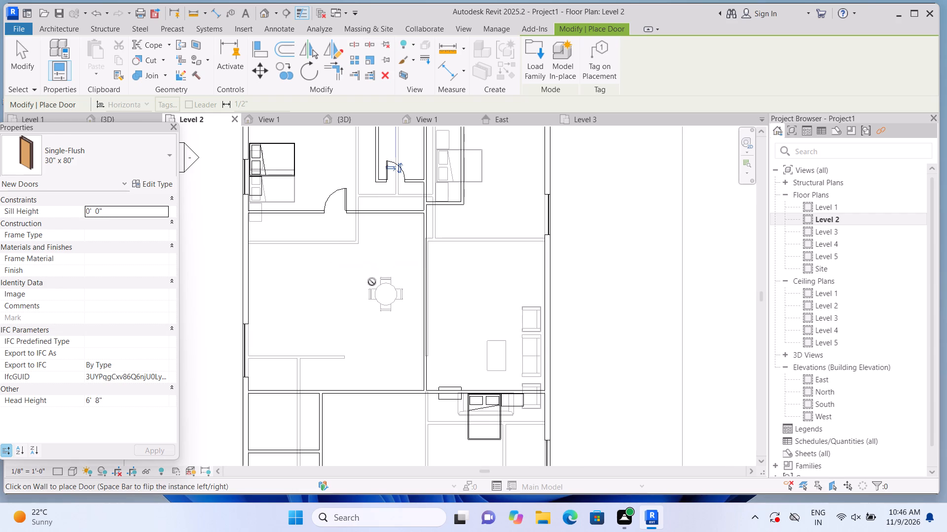
scroll(291, 420, up, 1)
middle_drag(291, 420, 293, 215)
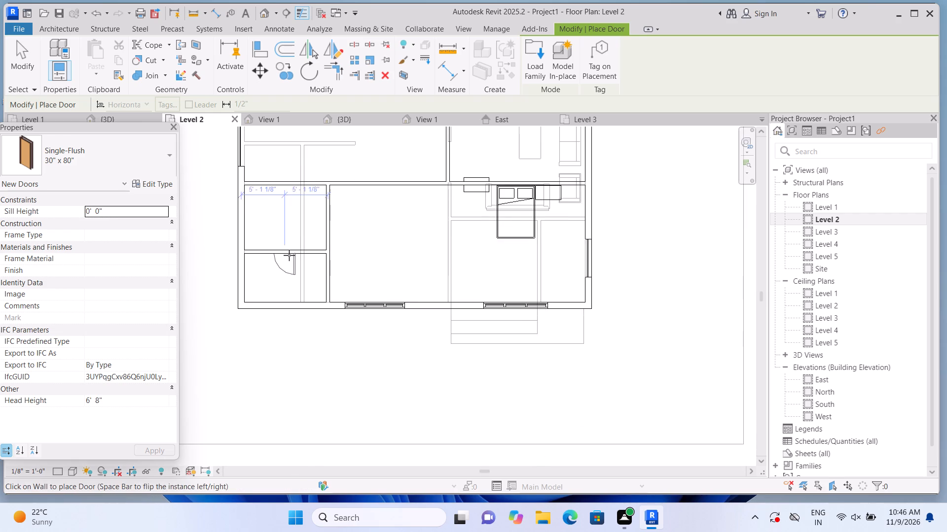
click(307, 257)
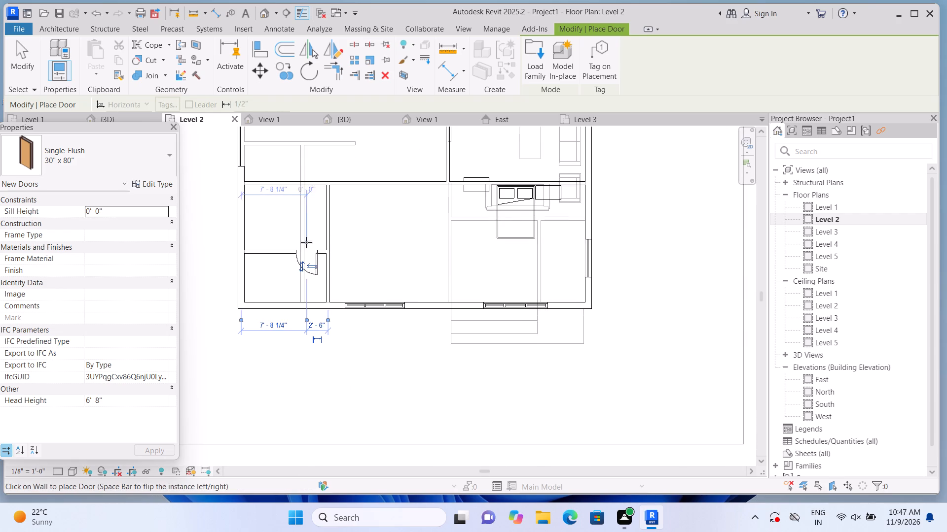
Place a Single-Flush 36" x 84" door in the large west room's south wall, centred 7'-0 3/8" from each side and swinging north.
middle_drag(304, 218, 289, 282)
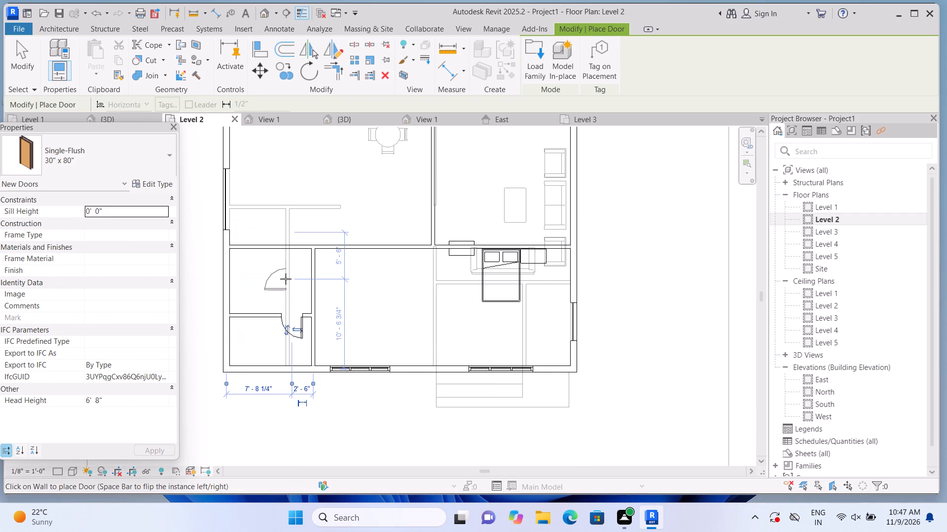
scroll(286, 283, down, 4)
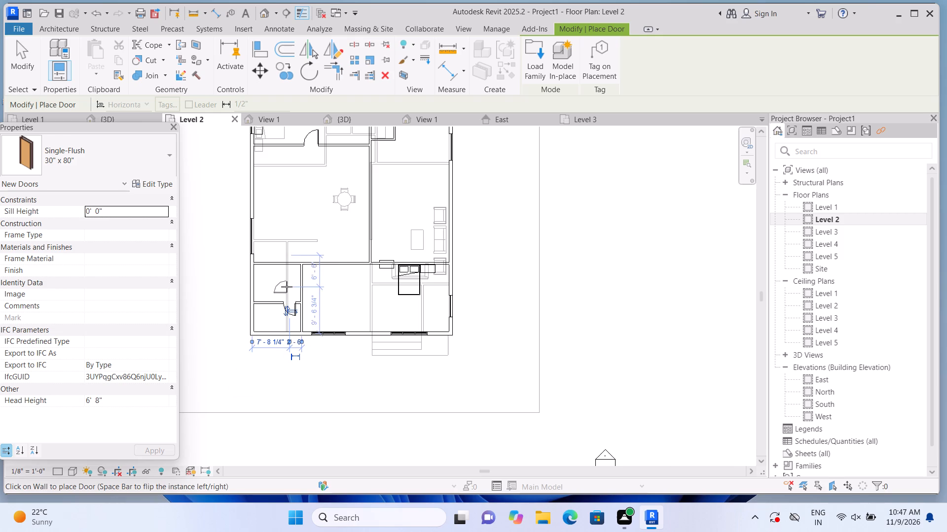
click(163, 158)
scroll(134, 262, up, 2)
click(115, 318)
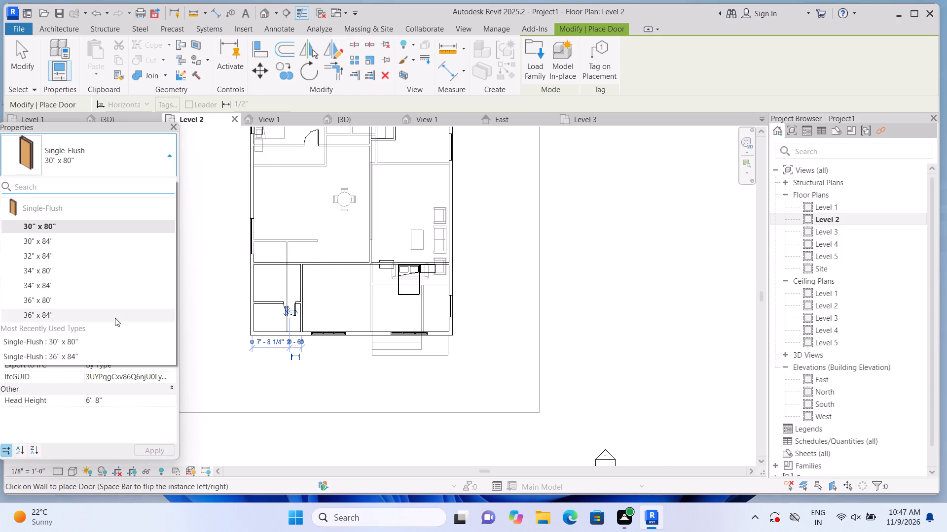
scroll(351, 176, down, 2)
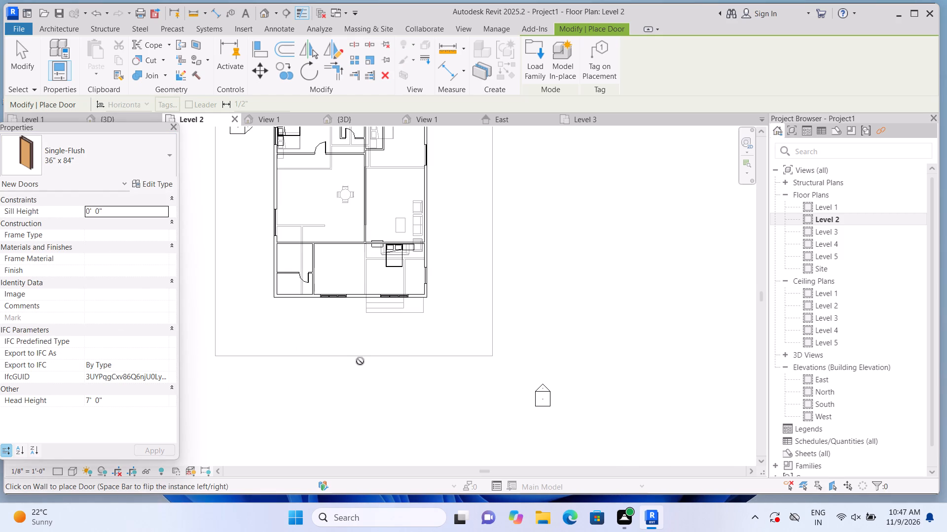
scroll(357, 357, up, 1)
middle_drag(358, 345, 356, 468)
scroll(343, 436, up, 1)
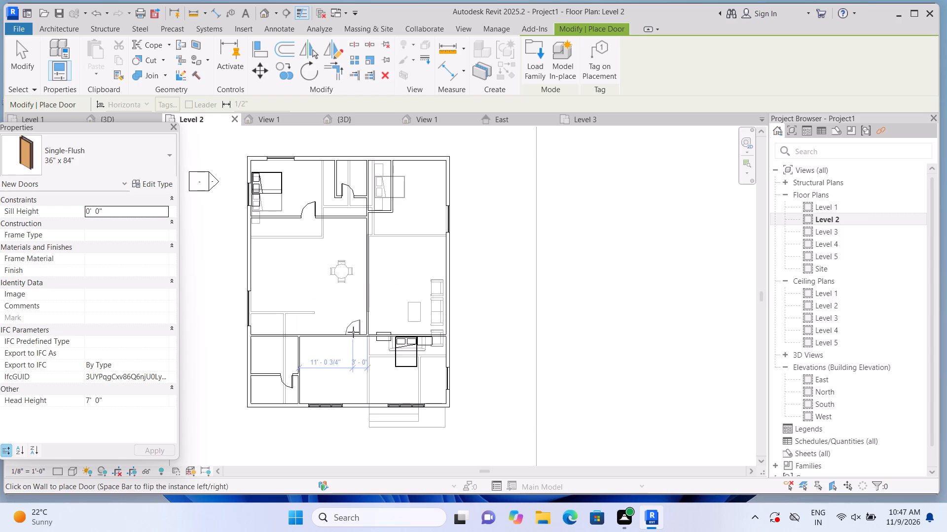
click(337, 330)
Place a Single-Flush 36" x 84" door in the wall between the large west and east rooms, 17'-9 3/4" from the south wall, swinging east.
middle_drag(346, 283, 337, 364)
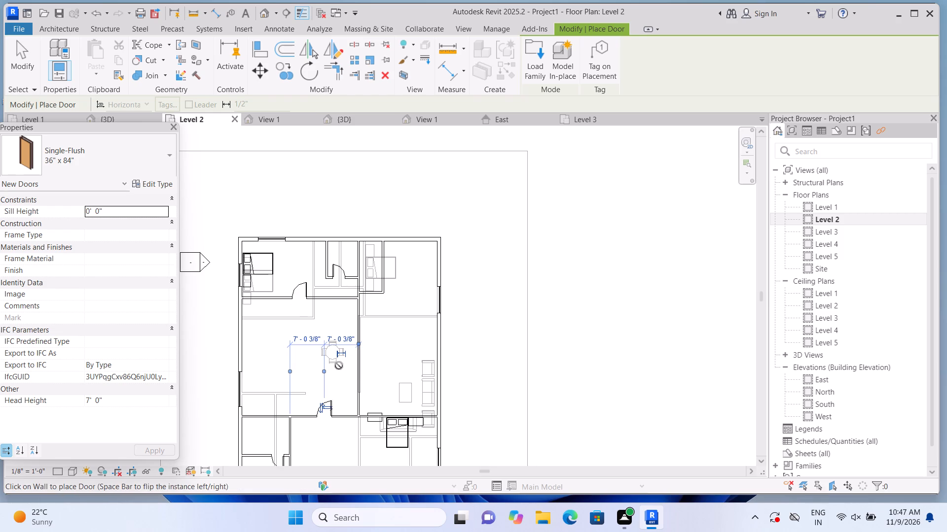
click(362, 330)
Draw a 4.5" Basic Wall about 15' long, running east from the west exterior wall across the large west room, just above its window.
middle_drag(362, 330, 364, 484)
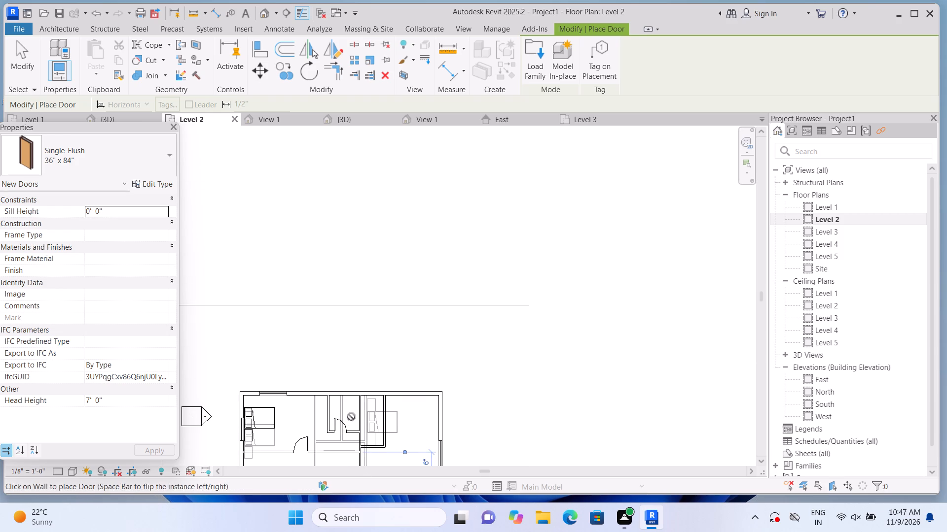
middle_drag(371, 430, 379, 311)
scroll(344, 387, up, 2)
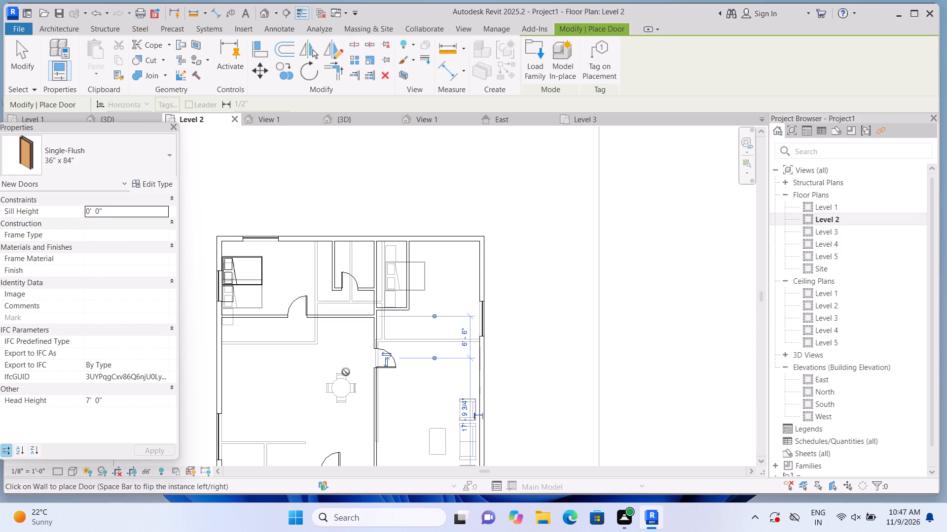
scroll(346, 372, down, 2)
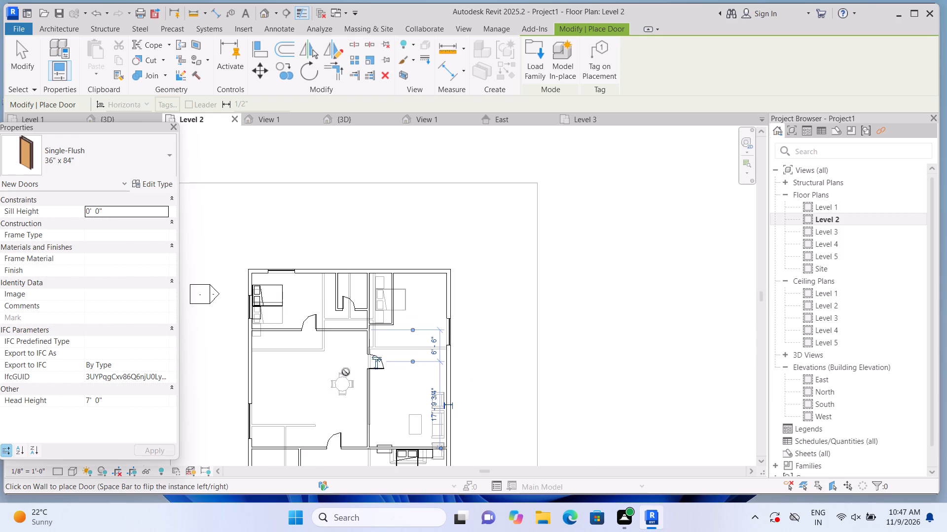
click(45, 33)
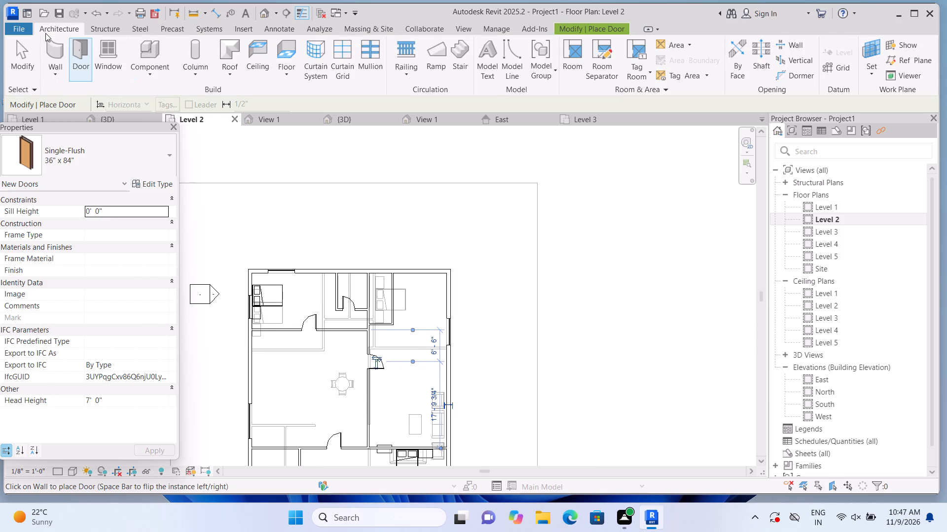
click(60, 47)
middle_drag(243, 372, 246, 309)
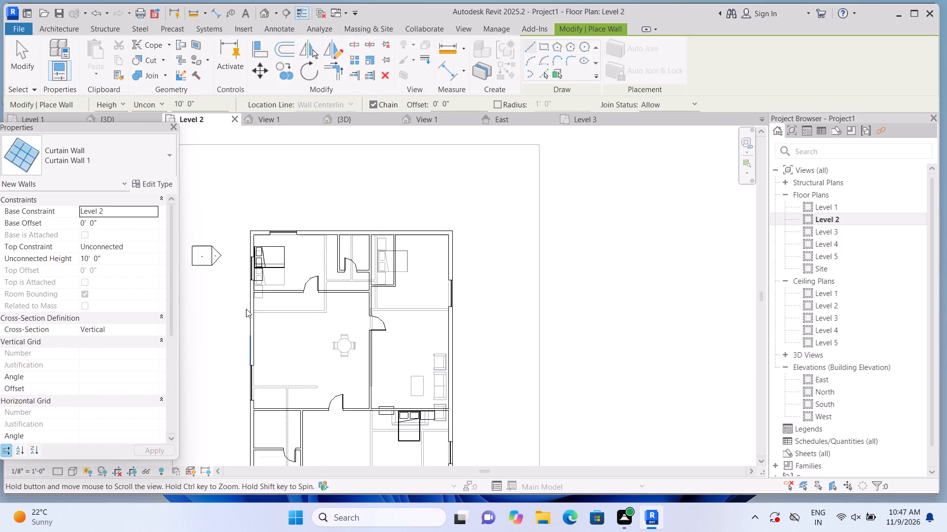
middle_drag(246, 309, 246, 312)
middle_click(249, 290)
scroll(288, 336, up, 1)
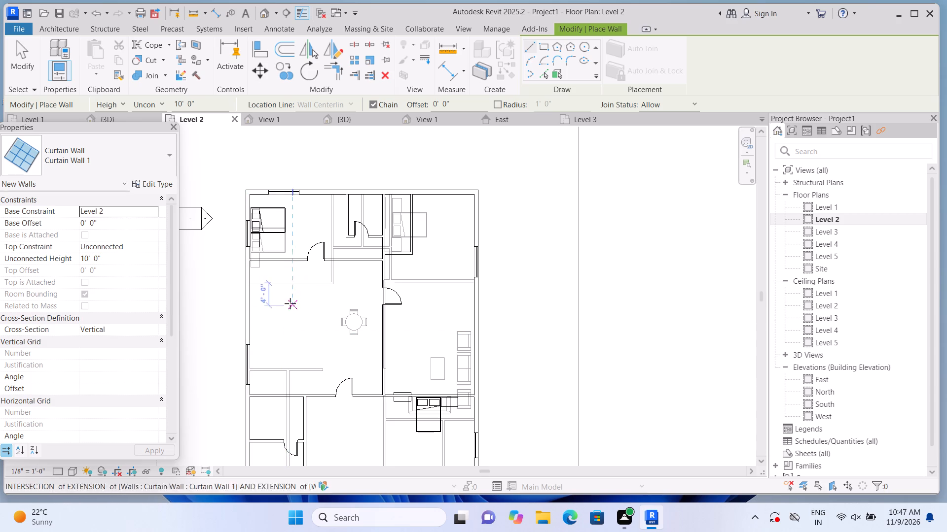
click(252, 337)
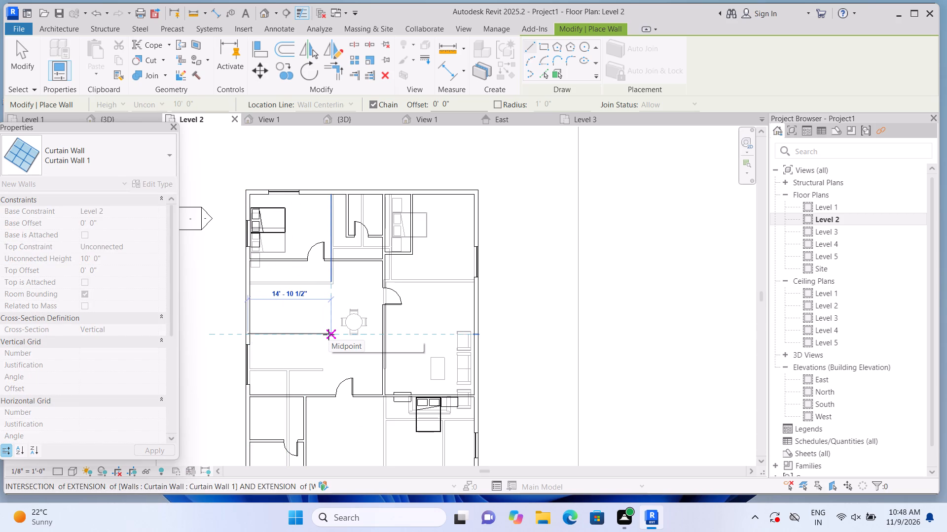
key(Escape)
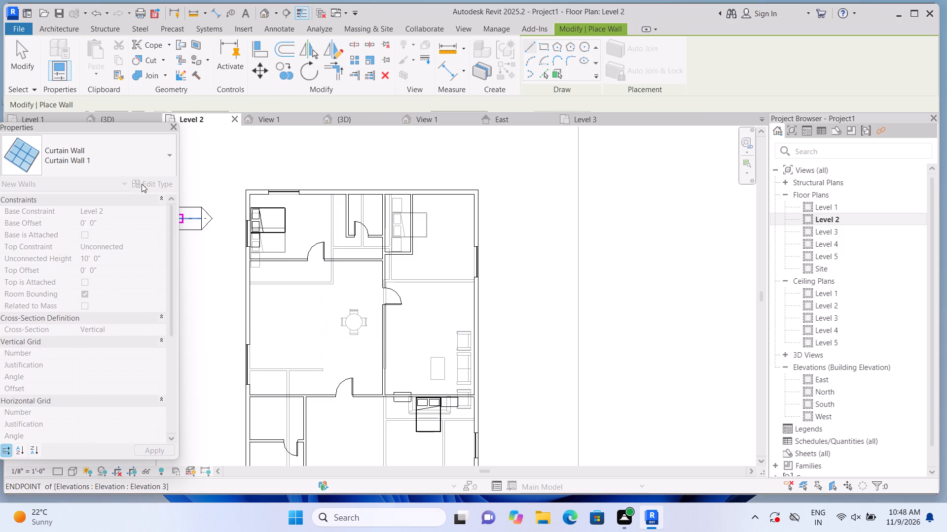
click(168, 149)
scroll(110, 294, up, 5)
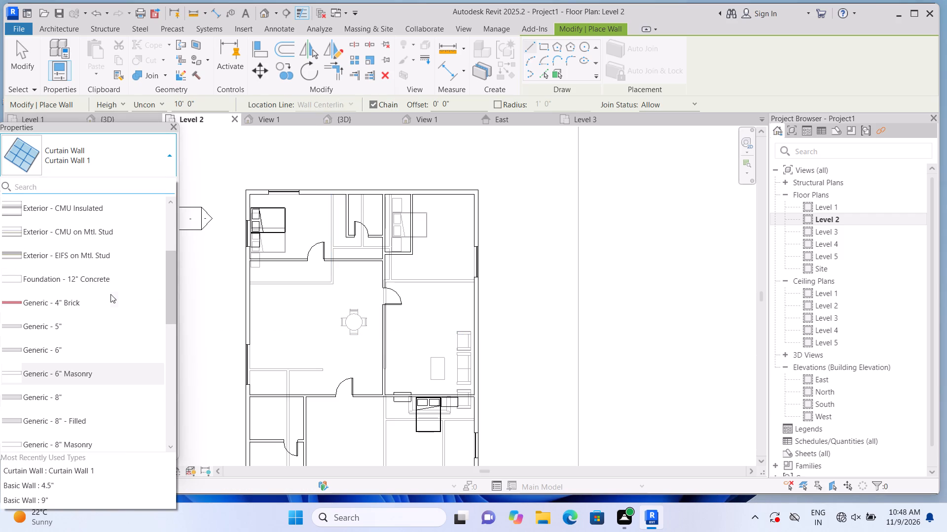
scroll(110, 294, up, 4)
click(107, 220)
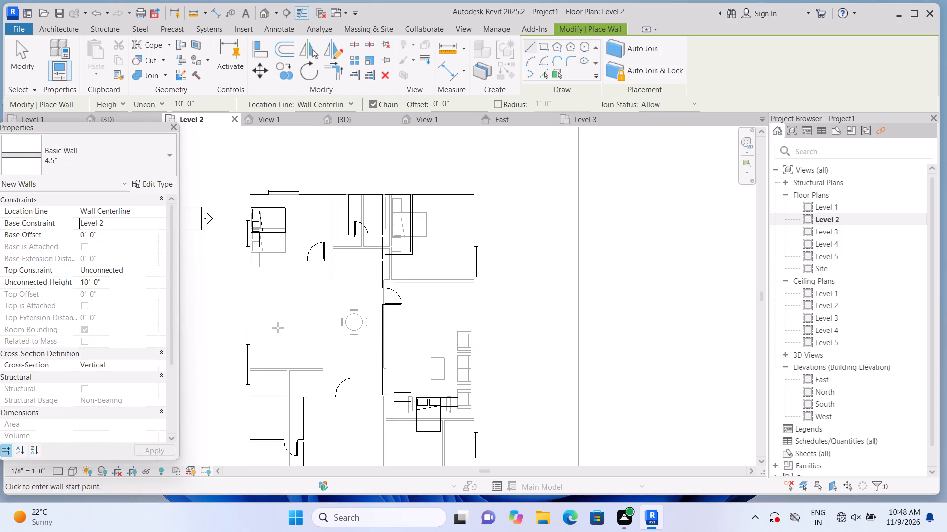
click(250, 322)
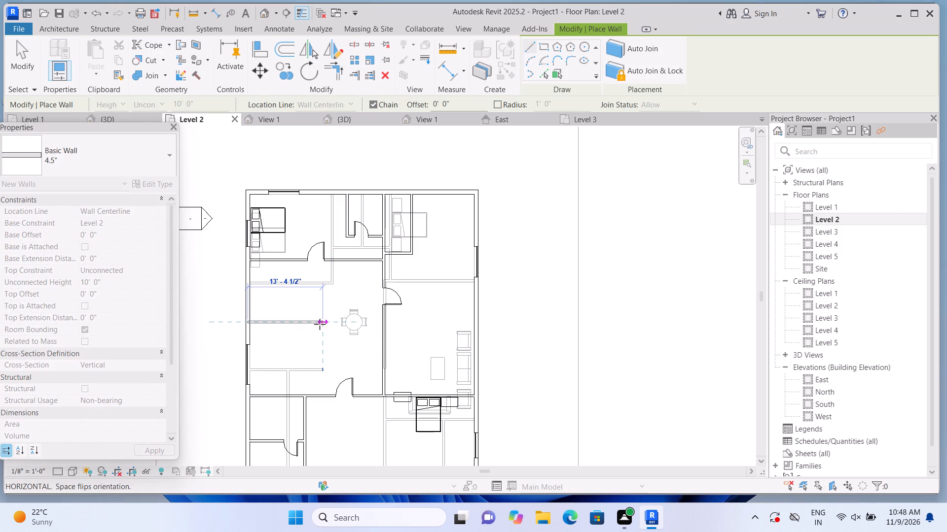
click(330, 324)
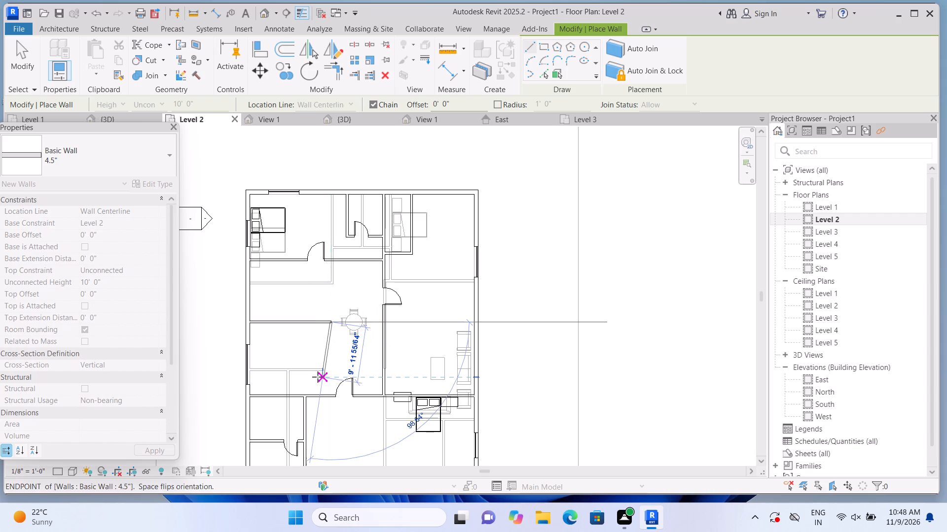
key(Escape)
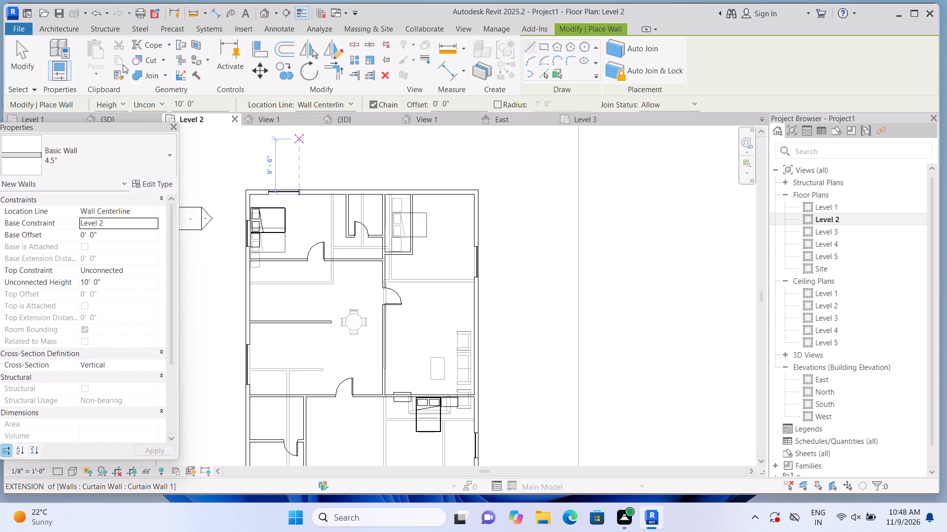
Split the 4.5" wall between the upper small southwest room and the south bedroom at 3'-0" and 6'-0" from its north end.
click(51, 27)
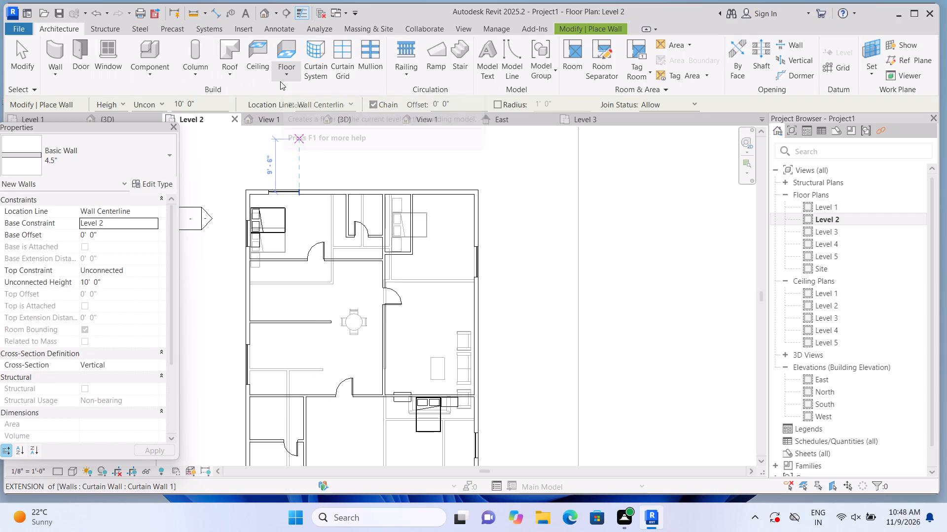
click(509, 80)
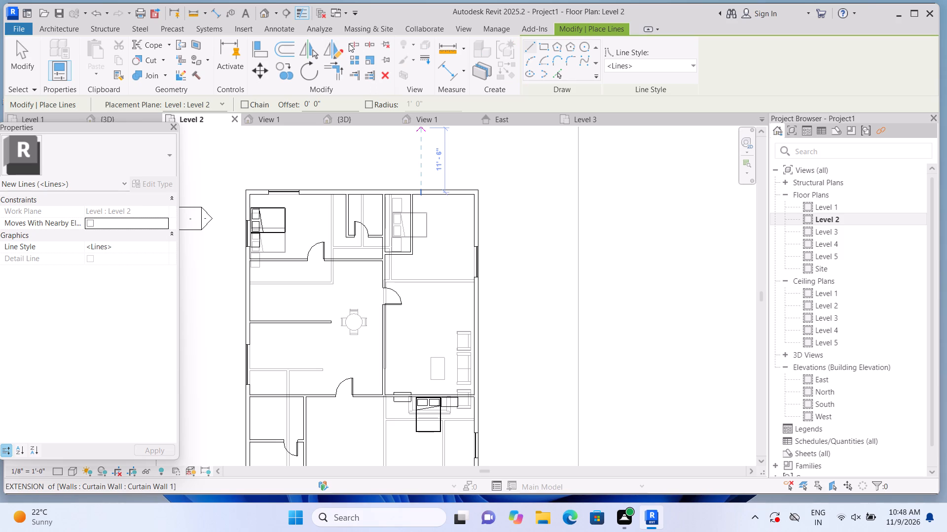
click(349, 43)
scroll(293, 448, up, 2)
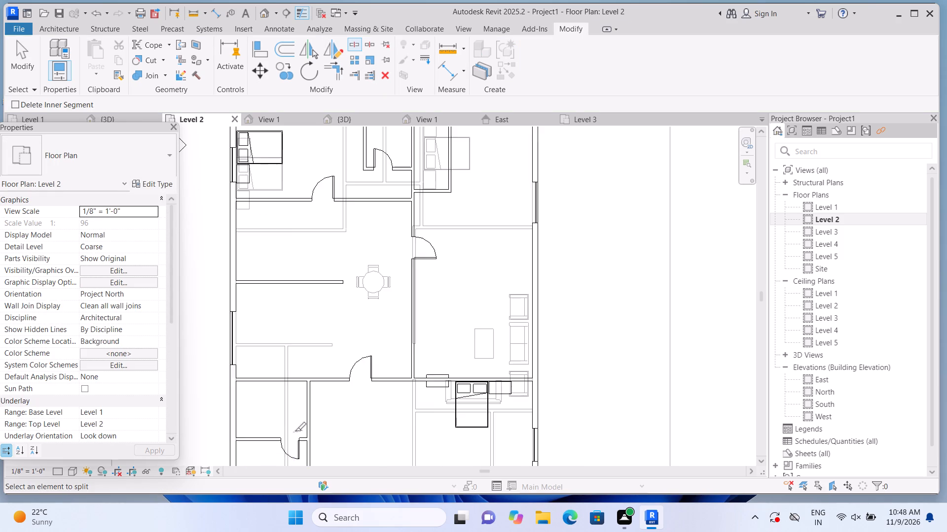
scroll(295, 431, up, 1)
scroll(316, 364, down, 4)
scroll(313, 443, up, 5)
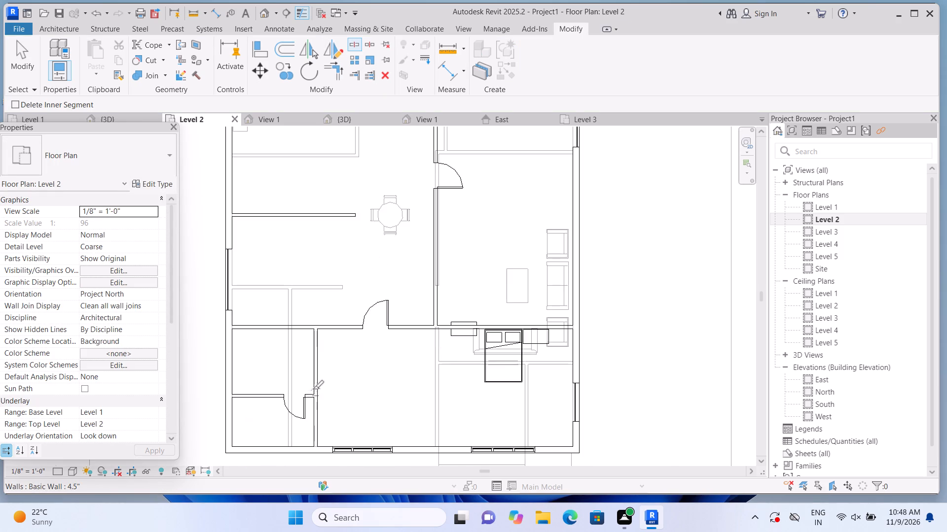
scroll(313, 389, up, 3)
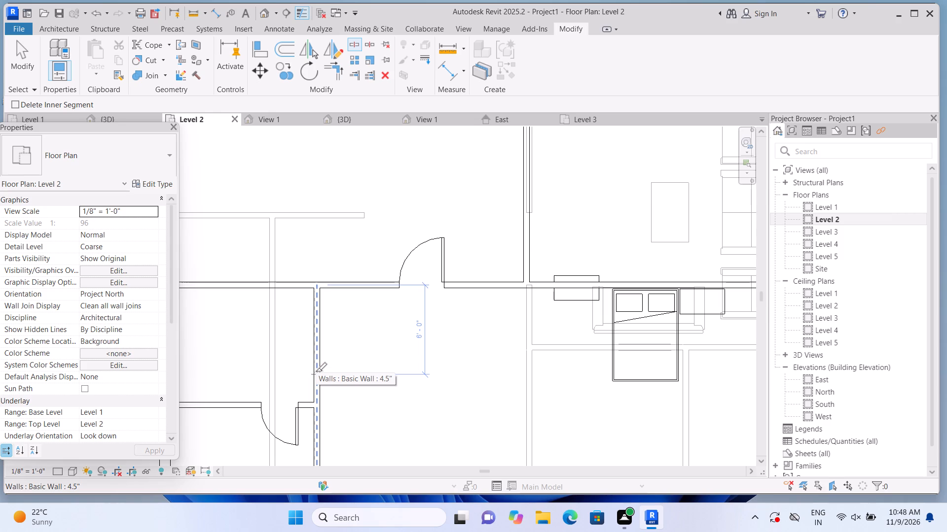
click(316, 371)
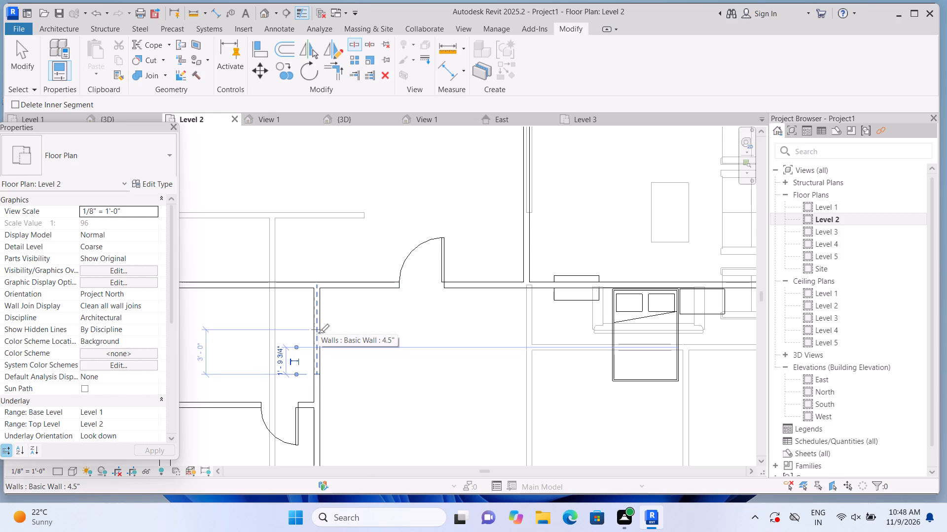
click(318, 333)
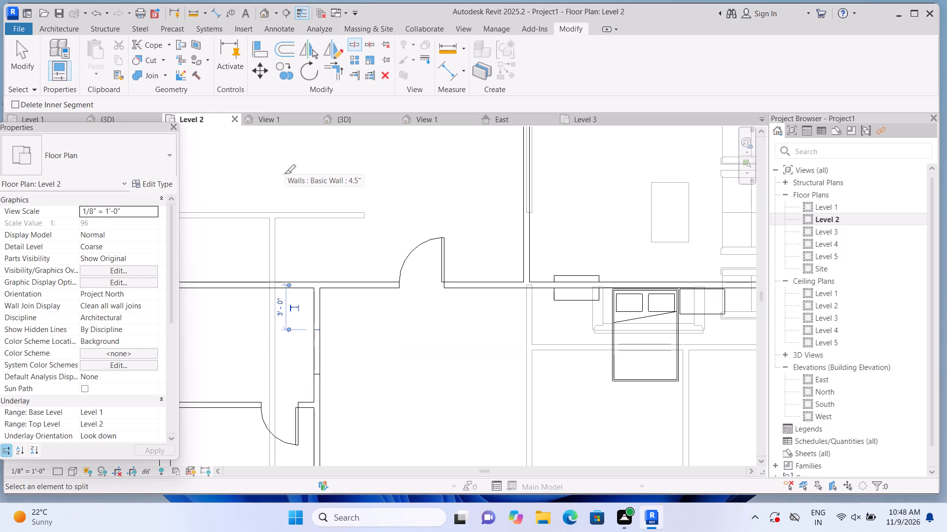
key(Escape)
key(Escape)
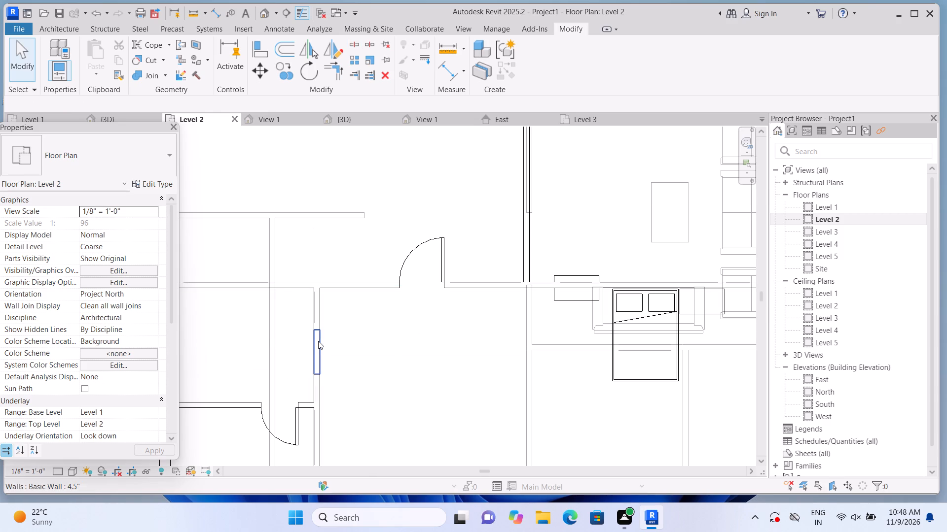
Delete the split-off 3'-0" middle segment of the 4.5" wall between the upper small southwest room and the south bedroom.
click(318, 341)
key(End)
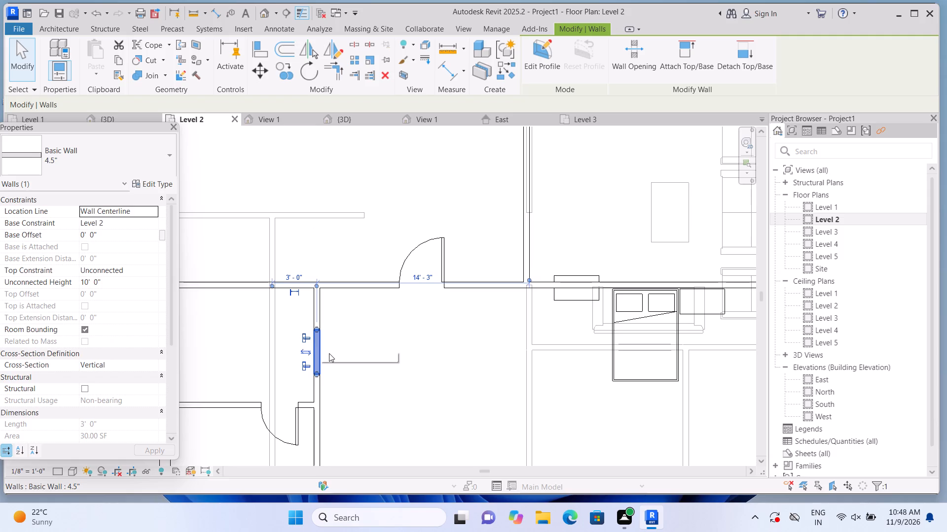
key(Delete)
Examine the house exterior in the 3D view, focusing on the Level 2 windows and walls near the southeast corner.
scroll(347, 380, down, 7)
scroll(345, 380, up, 1)
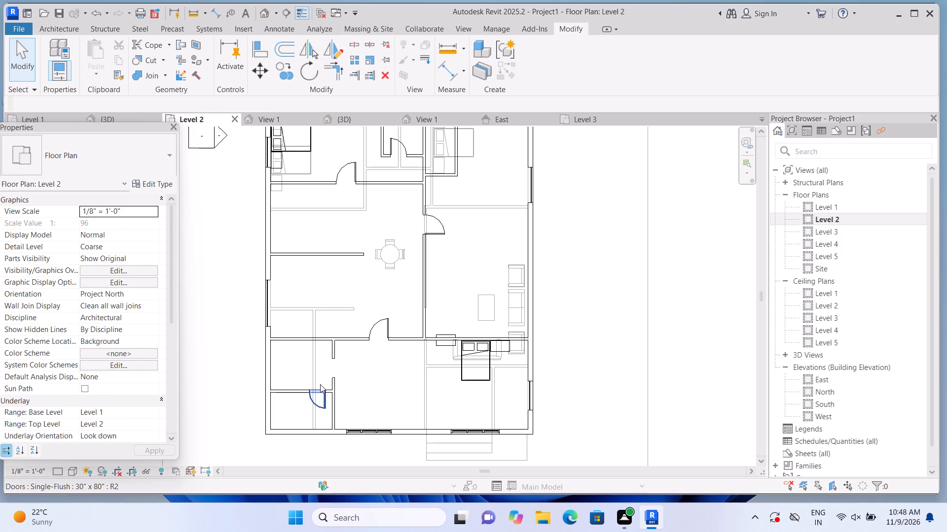
scroll(320, 384, down, 2)
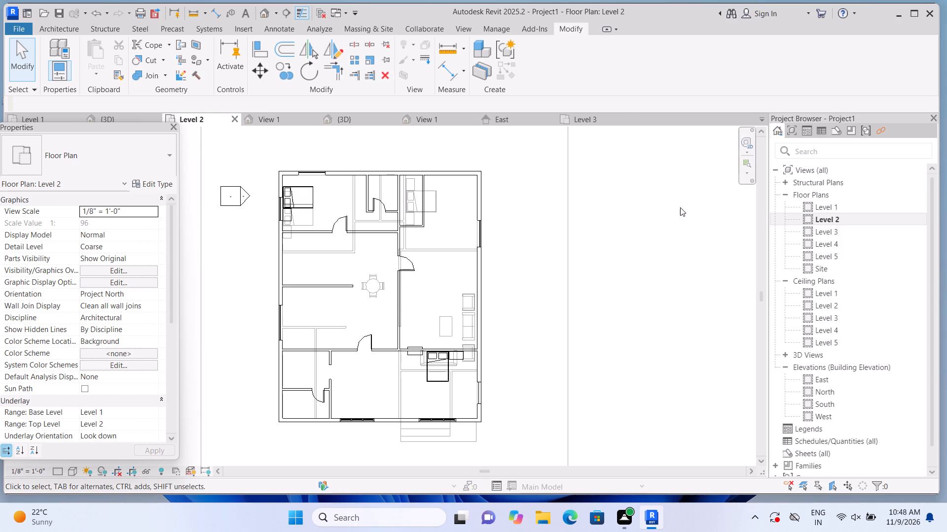
click(264, 14)
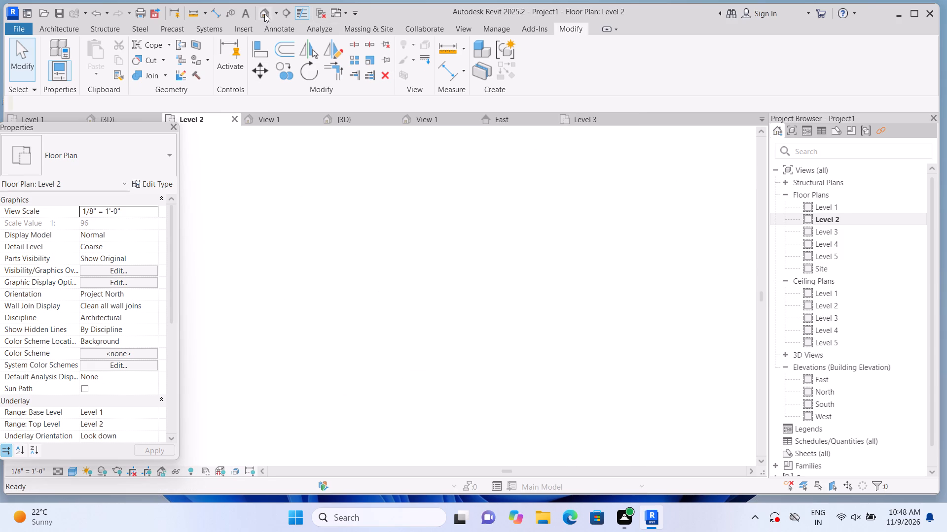
scroll(428, 409, up, 1)
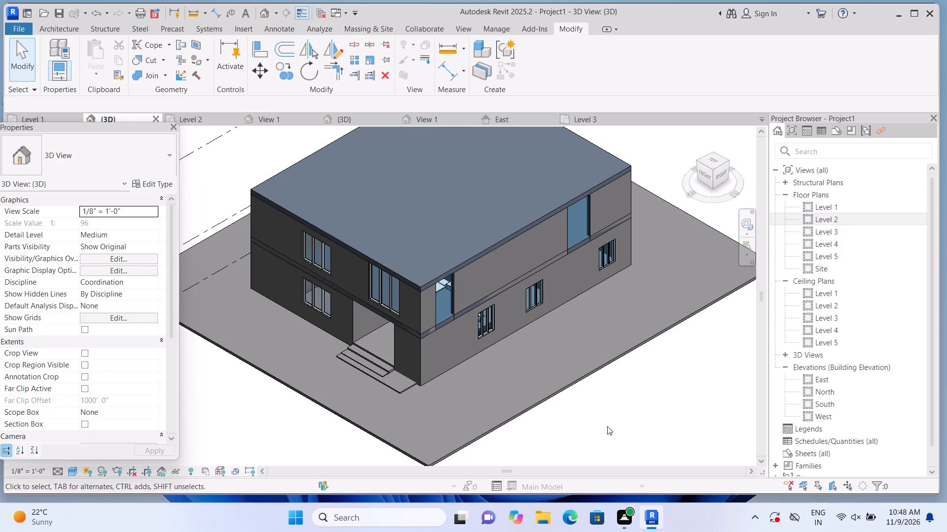
shift+middle_drag(610, 426, 569, 449)
shift+middle_drag(496, 415, 502, 370)
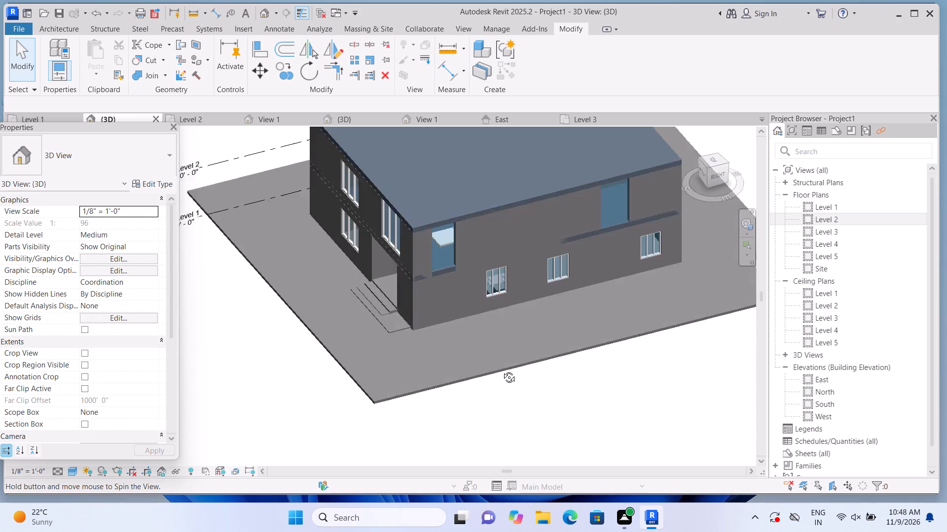
shift+middle_drag(502, 370, 505, 345)
middle_drag(490, 343, 467, 443)
scroll(449, 351, up, 2)
scroll(396, 355, up, 1)
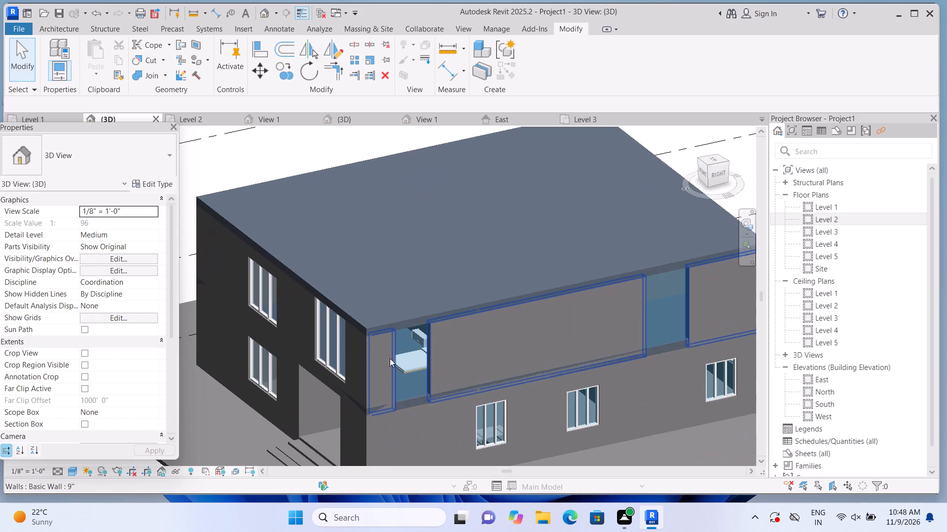
scroll(390, 358, up, 1)
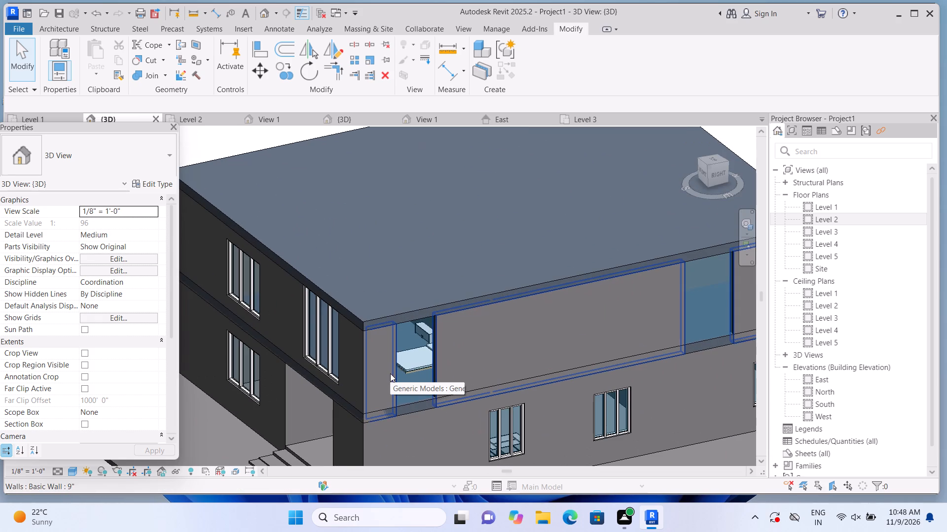
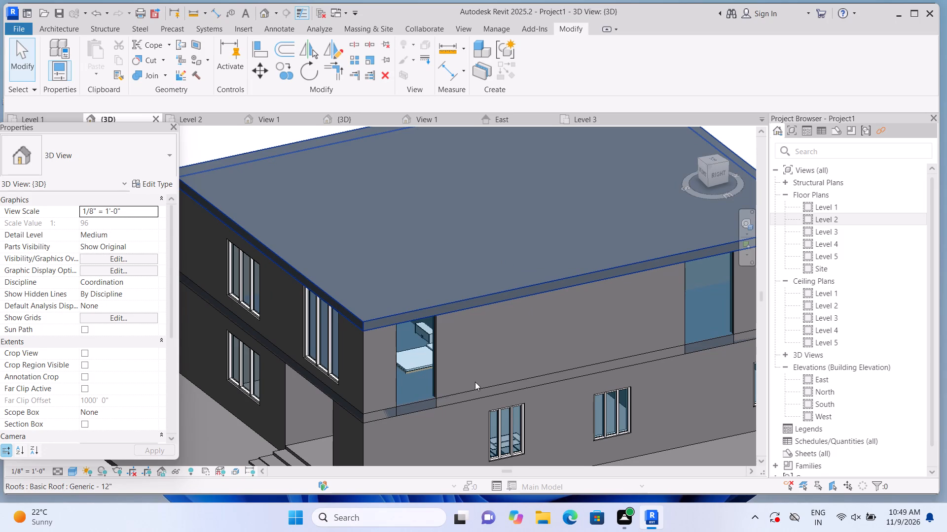
Raise the base of the curtain wall near the southeast corner to about 3'-3" above Level 2 and lower its top edge.
scroll(475, 382, up, 1)
middle_drag(475, 382, 469, 322)
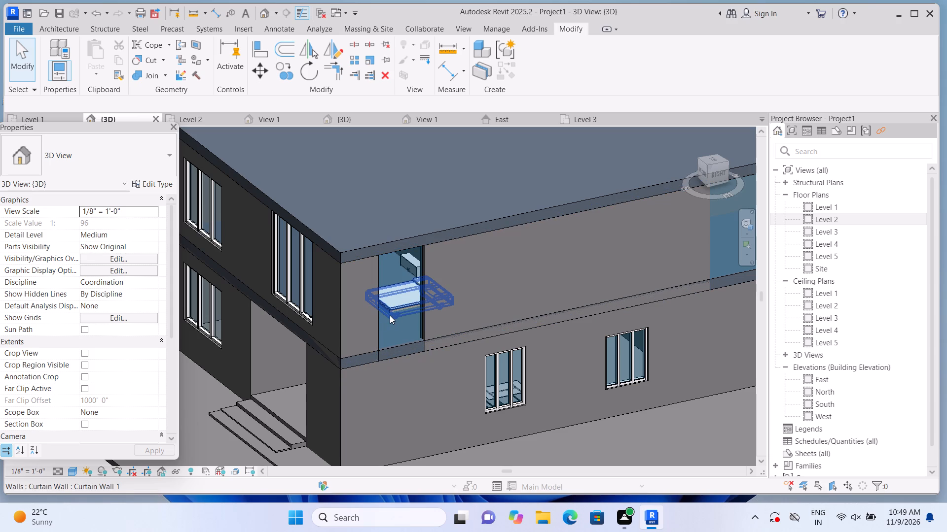
scroll(386, 320, up, 3)
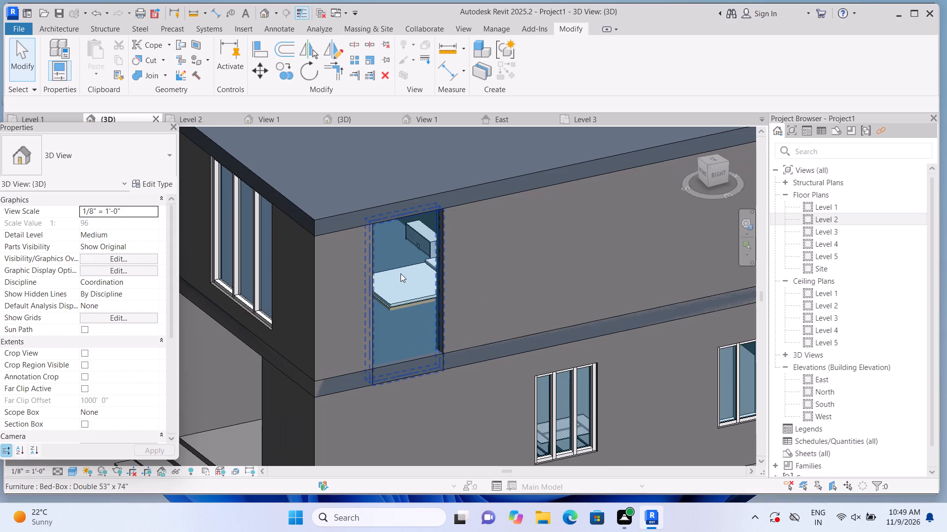
scroll(401, 273, up, 1)
click(401, 273)
scroll(411, 314, up, 1)
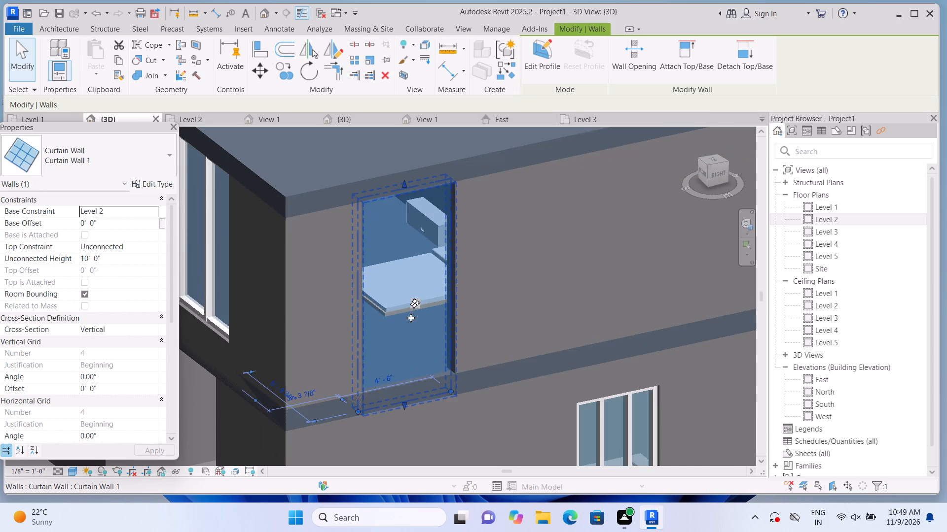
scroll(412, 367, up, 1)
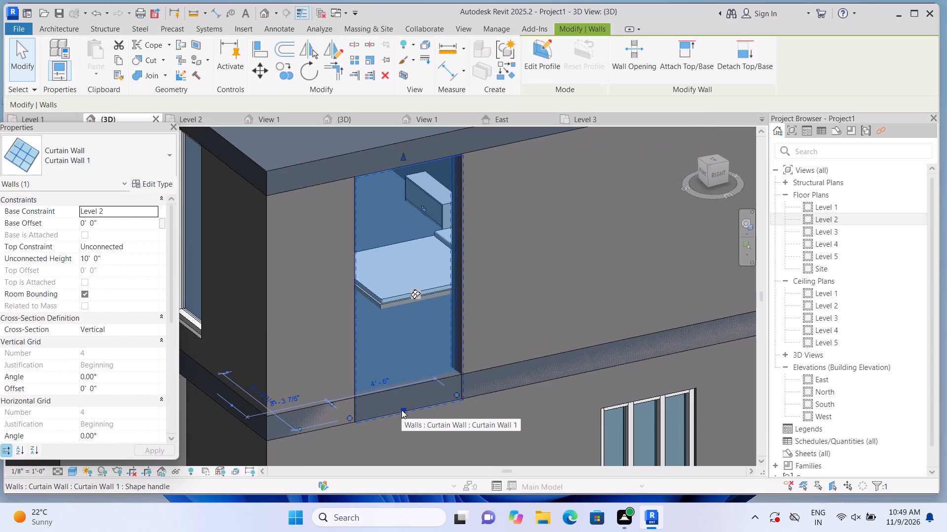
drag(402, 407, 413, 327)
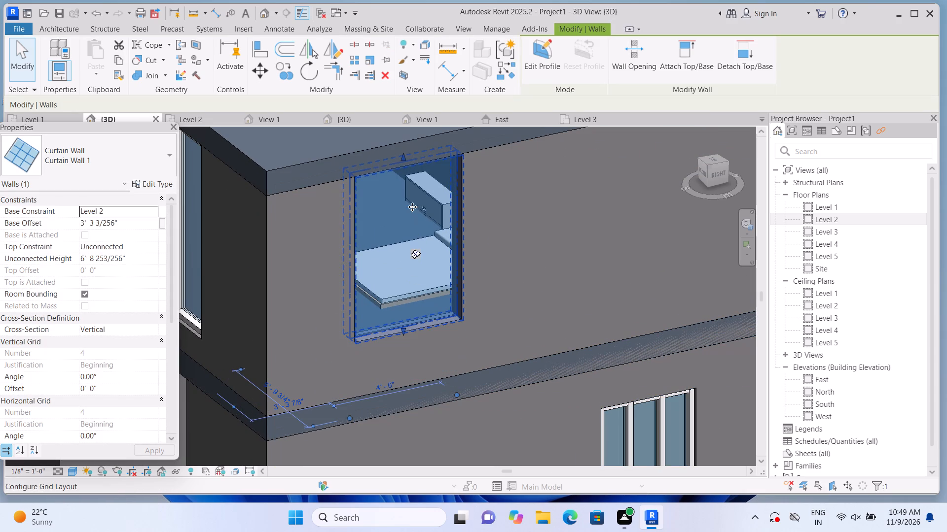
drag(403, 155, 402, 193)
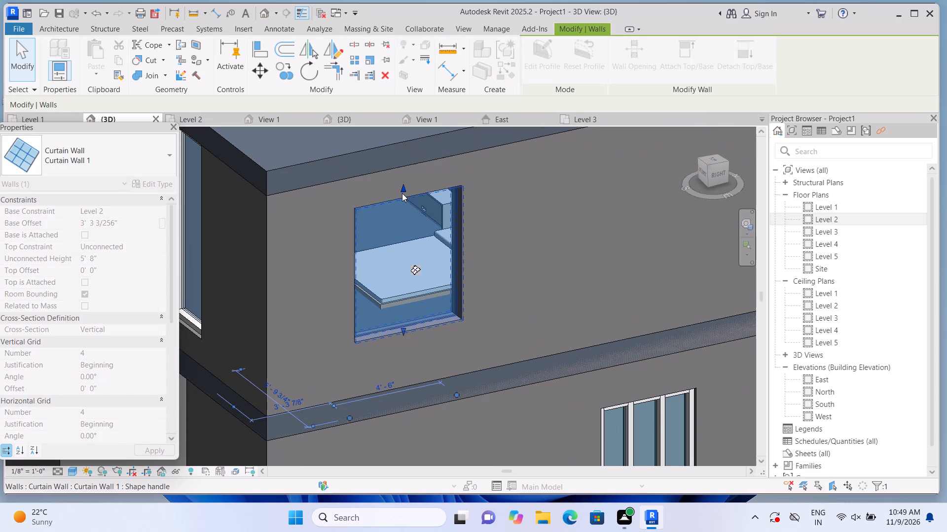
drag(403, 188, 405, 204)
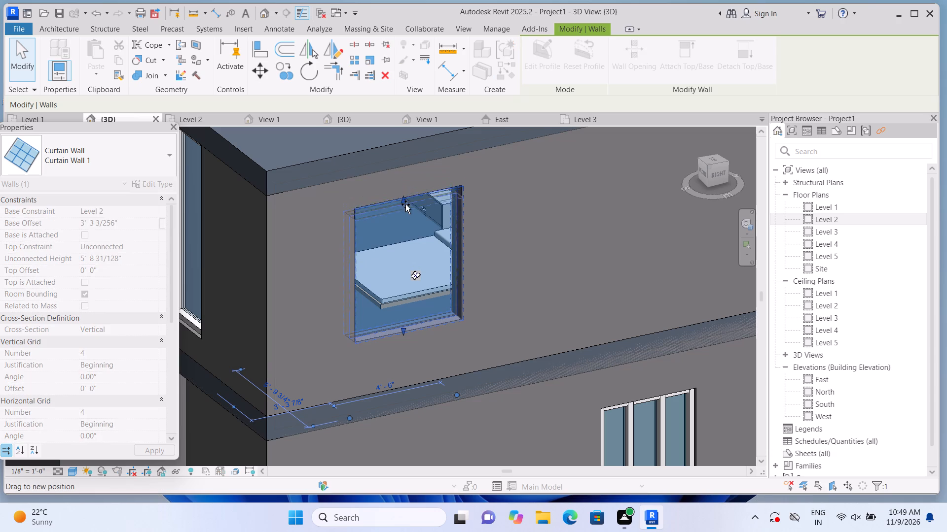
drag(405, 204, 405, 205)
key(Escape)
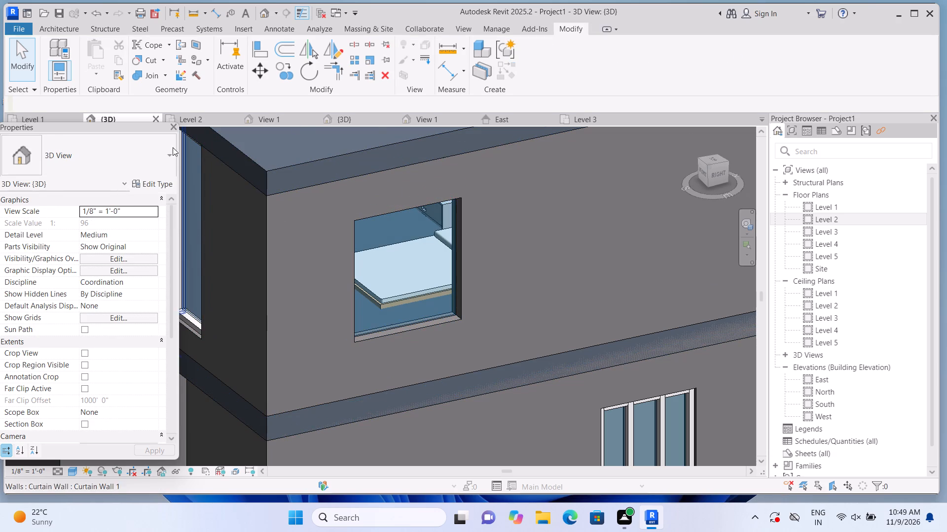
Divide the resized southeast curtain wall with two vertical grid lines, 1'-11" from its south end and 1'-3 1/2" from its north end.
click(67, 31)
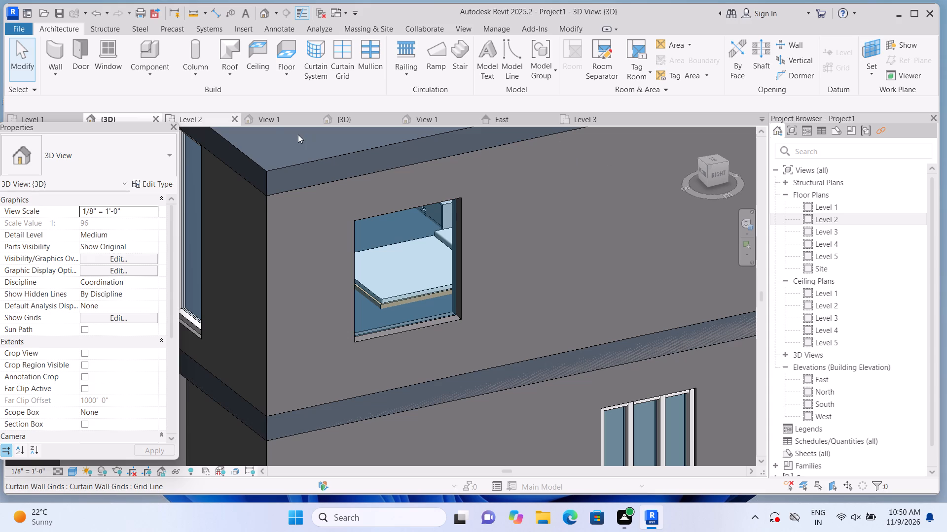
click(345, 73)
scroll(386, 225, up, 2)
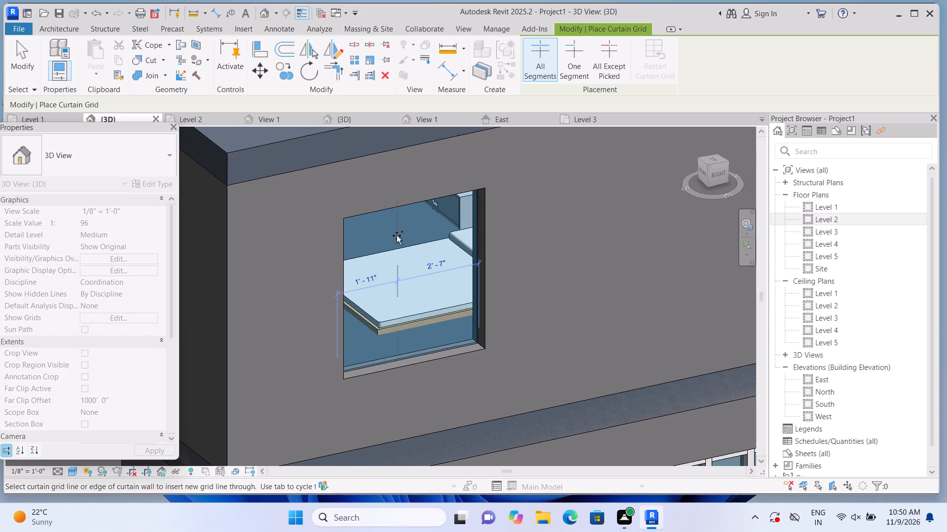
click(397, 235)
click(440, 229)
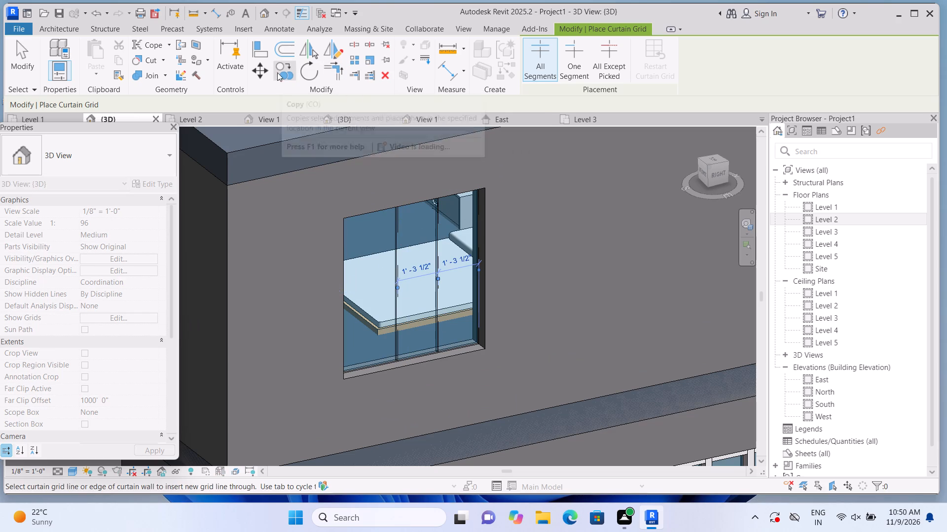
Place 2.5" x 5" rectangular mullions on both vertical grid lines and all four edges of the southeast curtain wall.
click(80, 24)
click(77, 29)
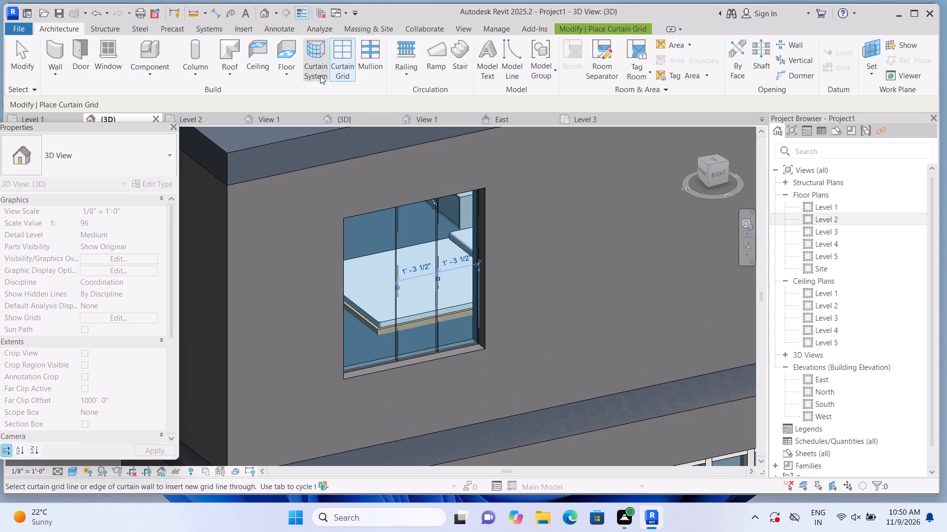
click(362, 68)
scroll(434, 257, up, 1)
click(434, 258)
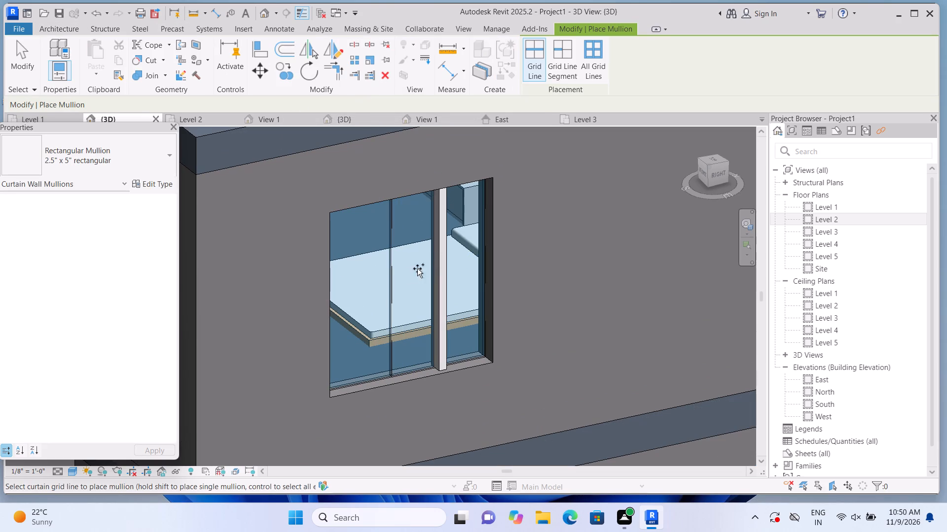
click(385, 281)
click(365, 211)
click(339, 265)
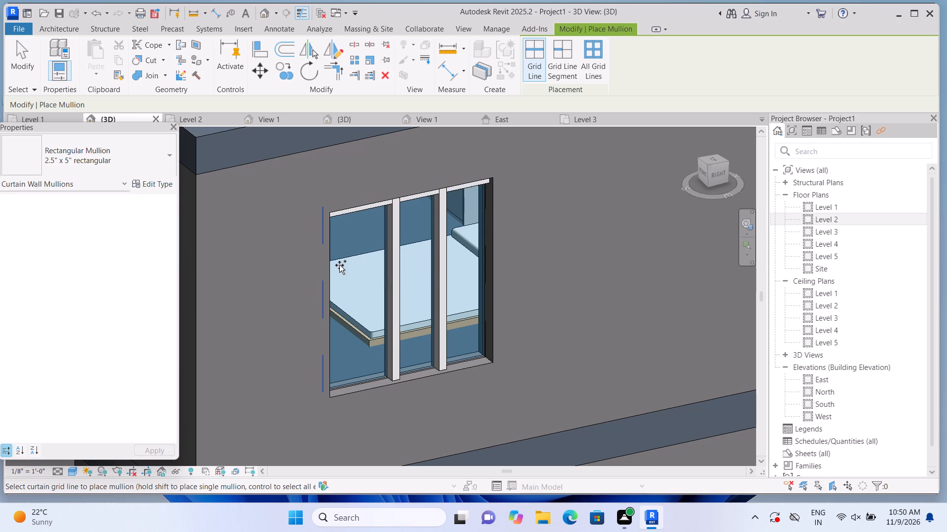
click(366, 375)
click(474, 319)
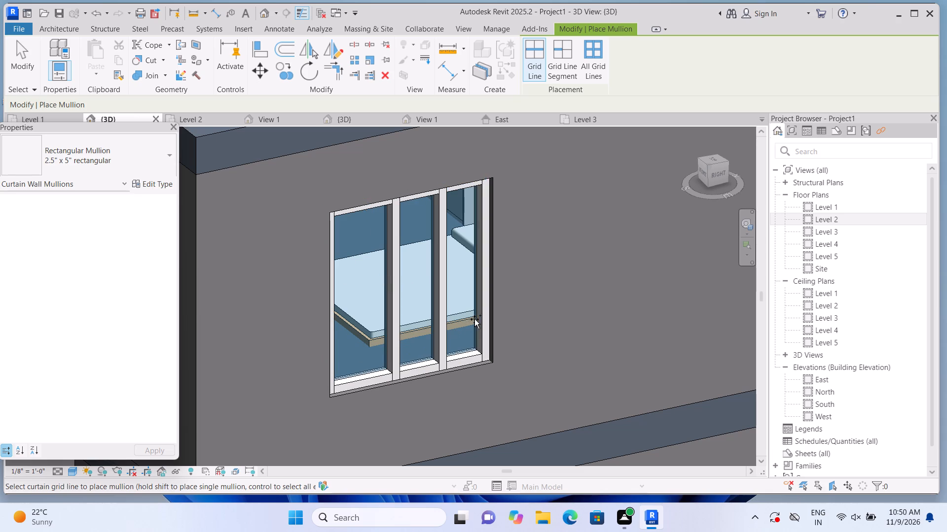
scroll(474, 319, down, 10)
key(Escape)
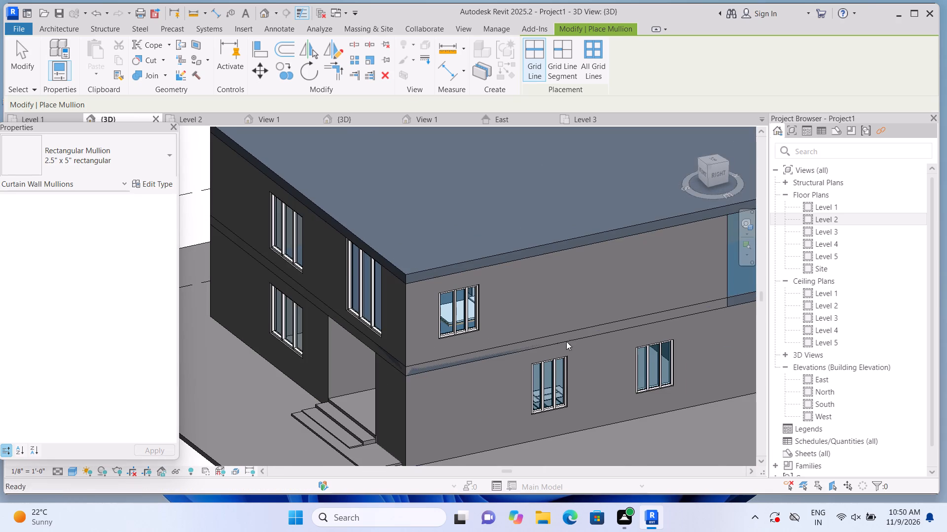
Resize the Level 2 curtain wall near the east facade's north end to a base offset of about 3'-2" and a height of about 4'-10".
scroll(566, 341, down, 1)
middle_drag(619, 300, 395, 355)
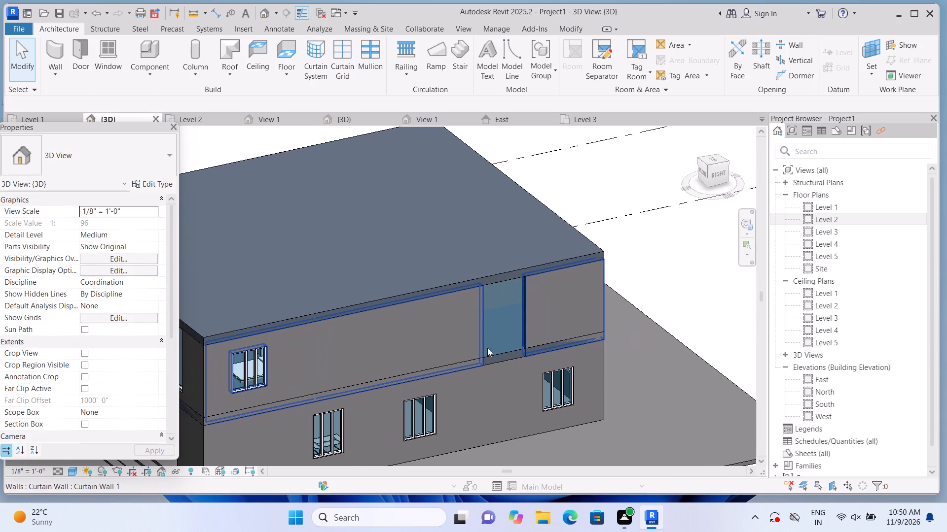
scroll(490, 346, up, 3)
click(491, 344)
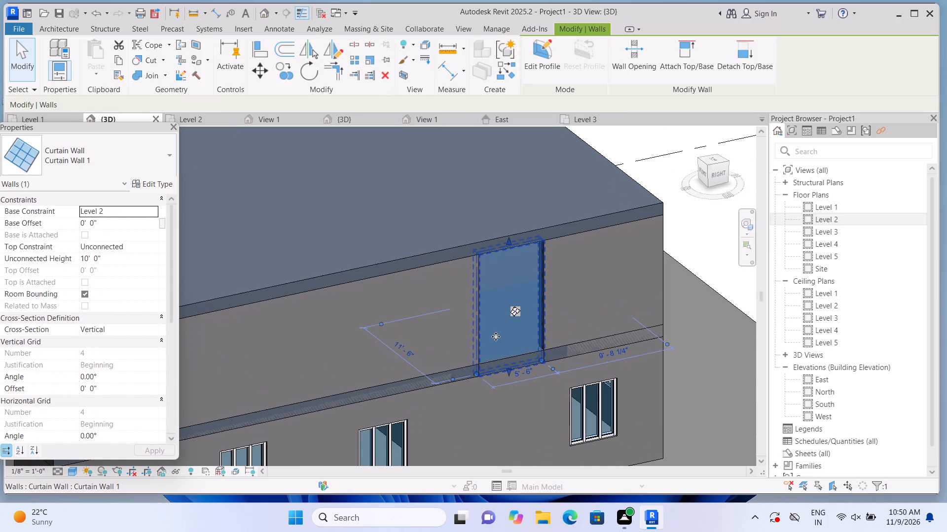
scroll(496, 336, up, 2)
drag(511, 382, 515, 343)
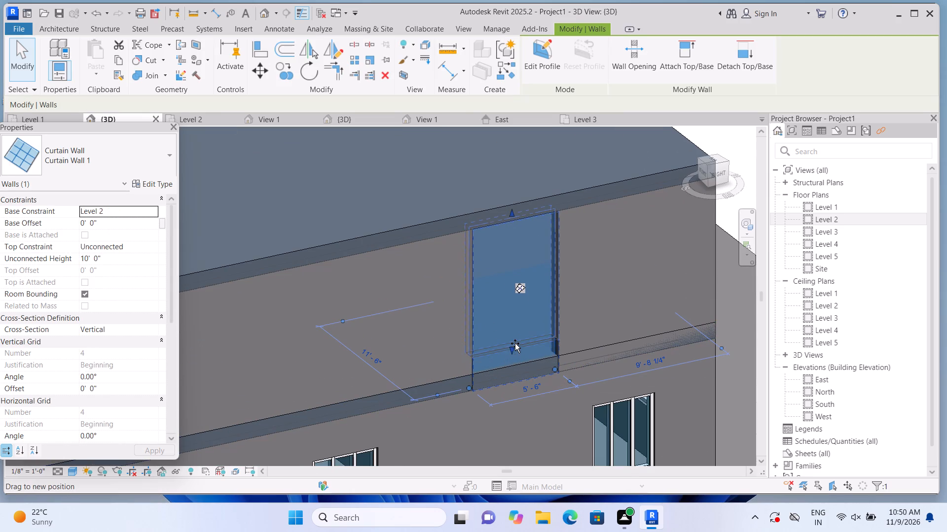
drag(515, 343, 516, 318)
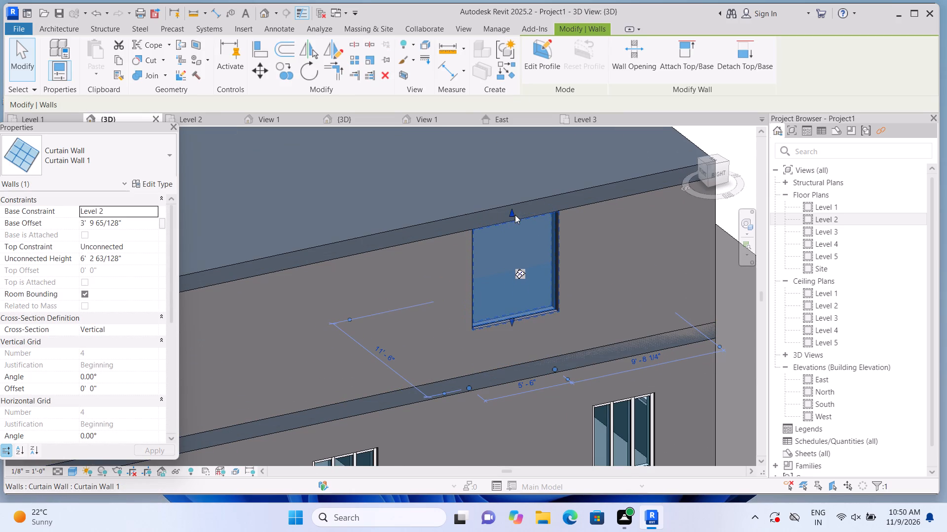
drag(510, 211, 510, 251)
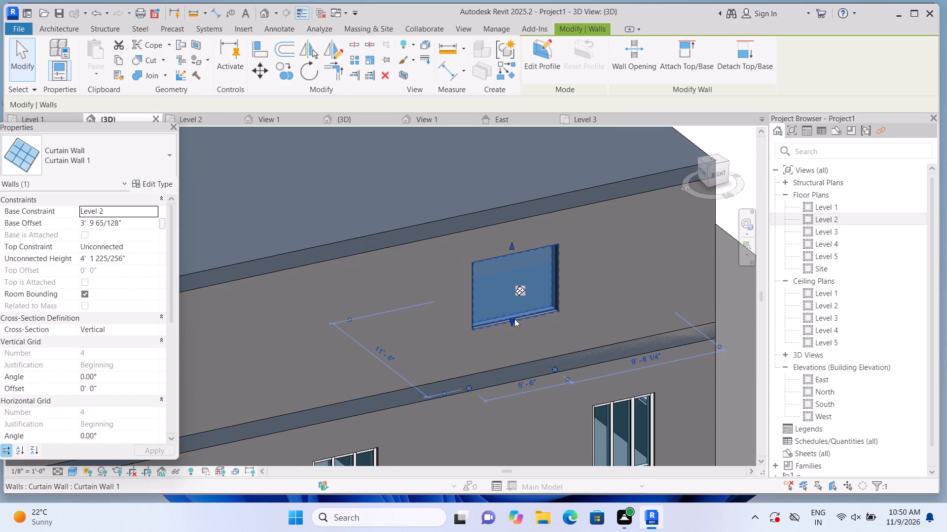
drag(511, 320, 512, 328)
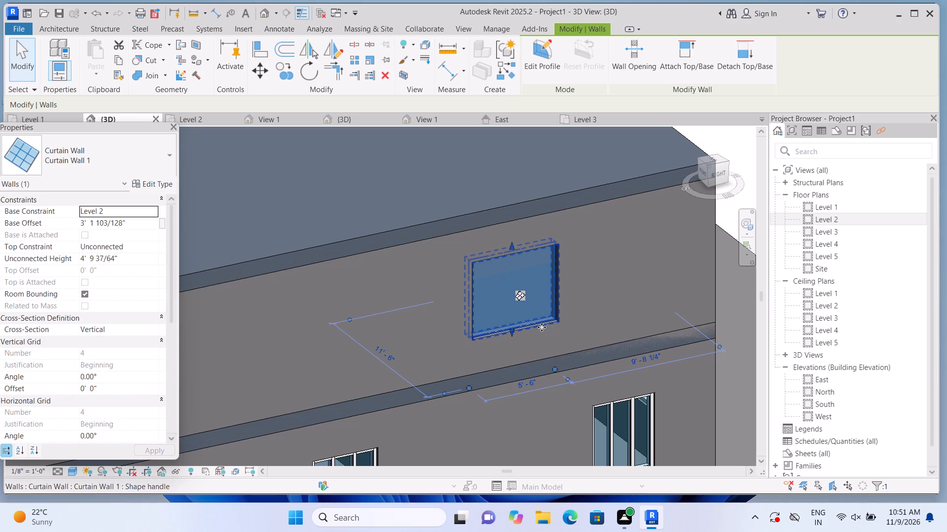
scroll(541, 327, down, 4)
key(Escape)
scroll(428, 357, down, 2)
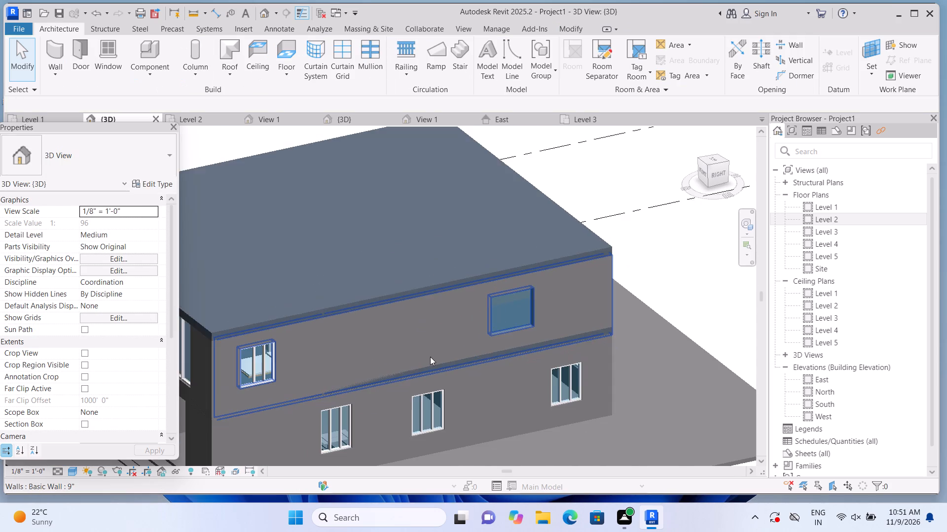
Divide the north-end curtain wall into three equal bays with two vertical grid lines about 1'-10" apart.
scroll(373, 333, up, 1)
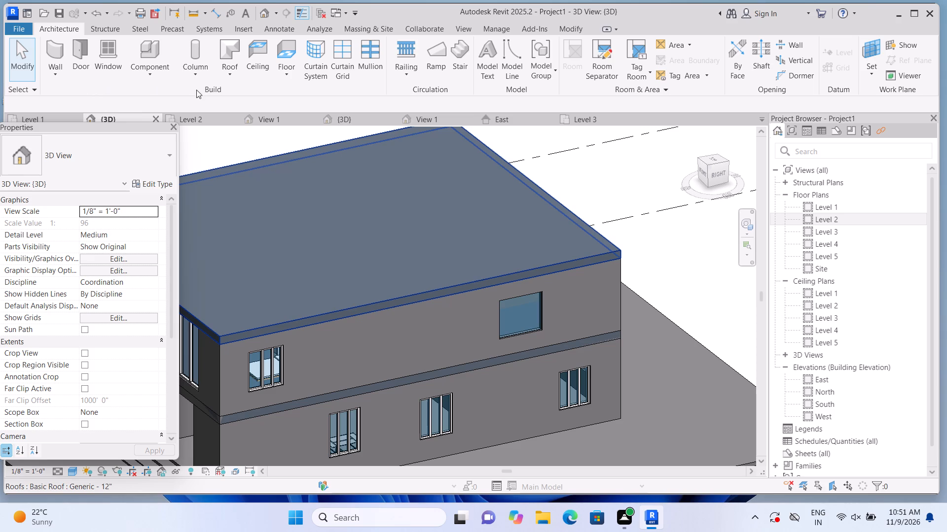
click(339, 78)
middle_drag(383, 321, 396, 266)
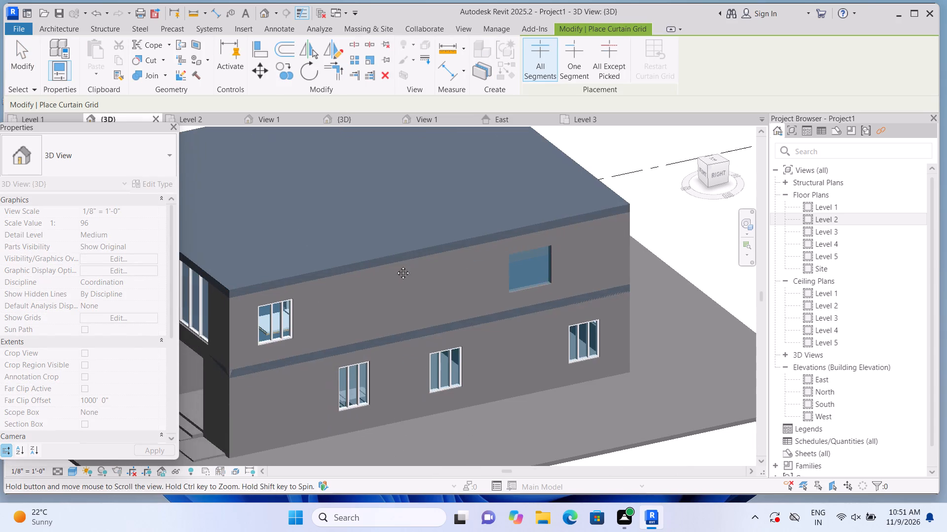
middle_drag(396, 266, 397, 260)
scroll(406, 291, down, 2)
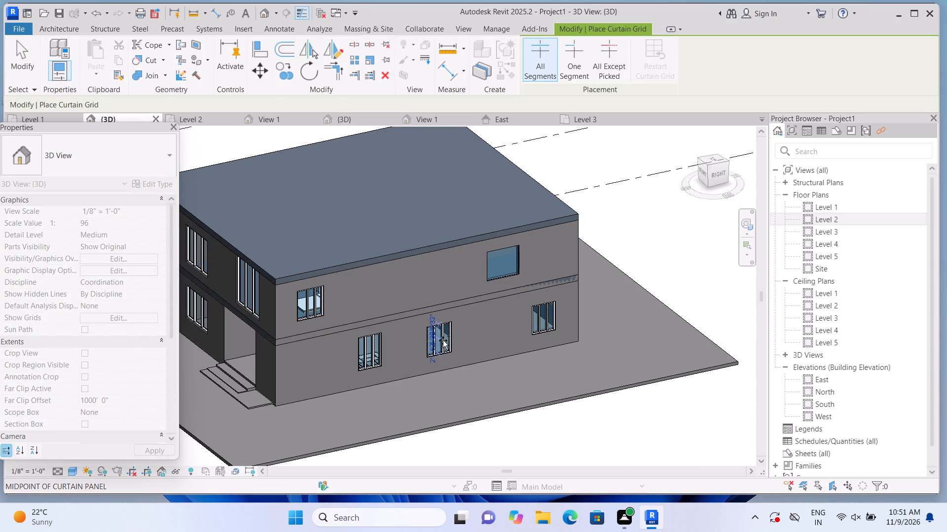
scroll(455, 350, up, 5)
middle_drag(545, 244, 531, 280)
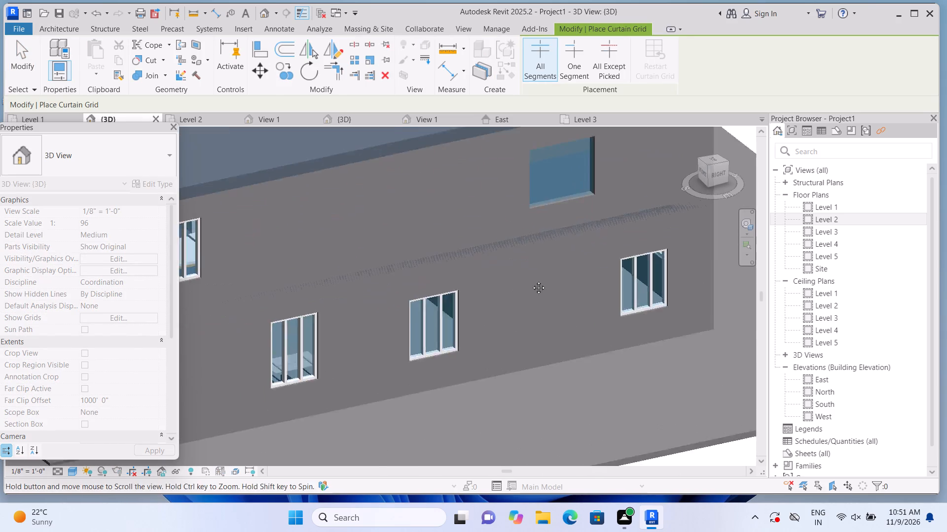
middle_drag(531, 280, 450, 402)
scroll(465, 357, up, 5)
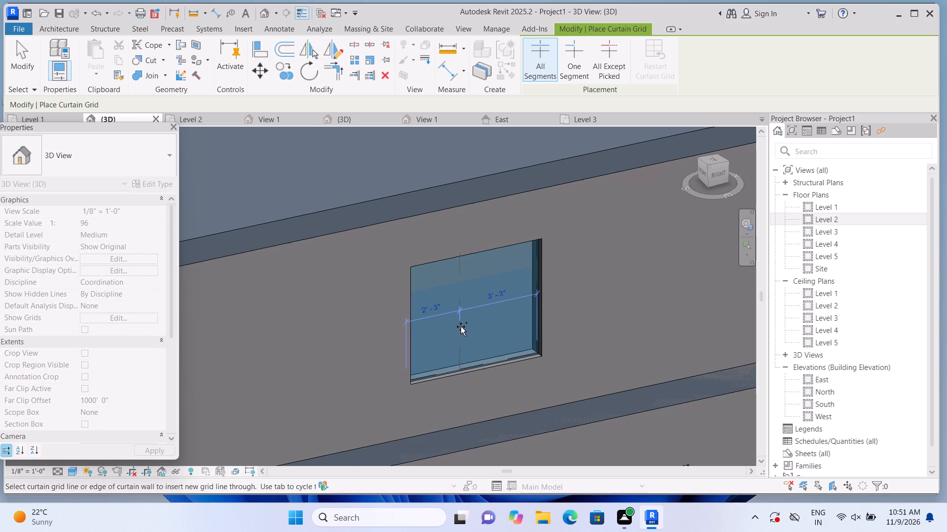
click(459, 325)
double_click(495, 264)
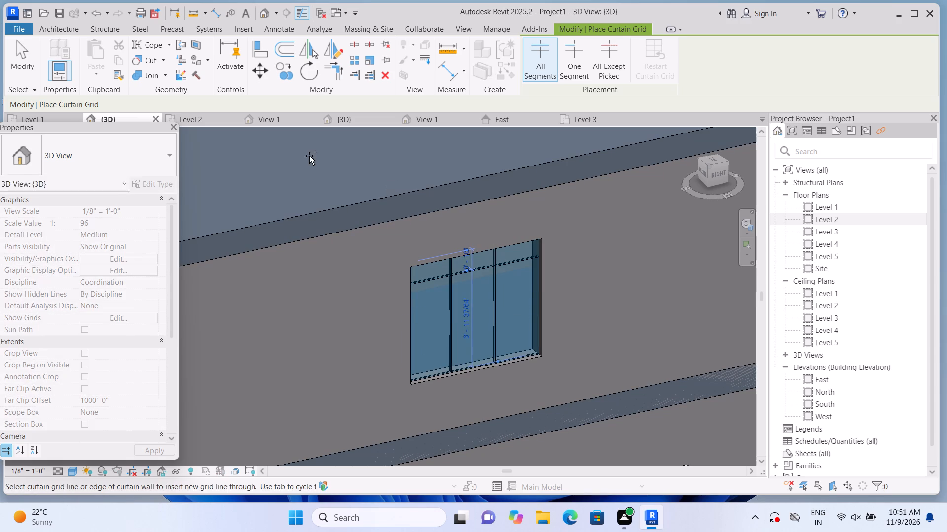
key(Escape)
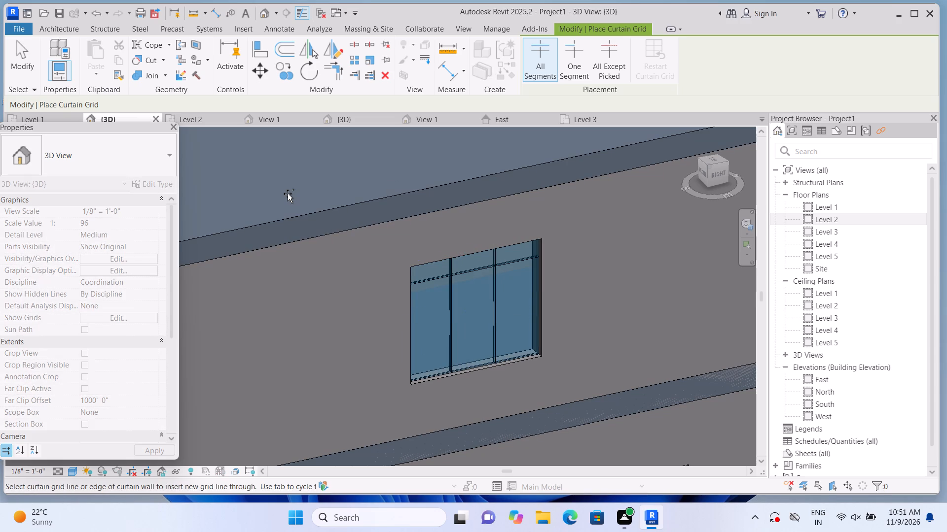
key(Escape)
Delete the stray horizontal grid line near the top of the north-end curtain wall.
click(467, 272)
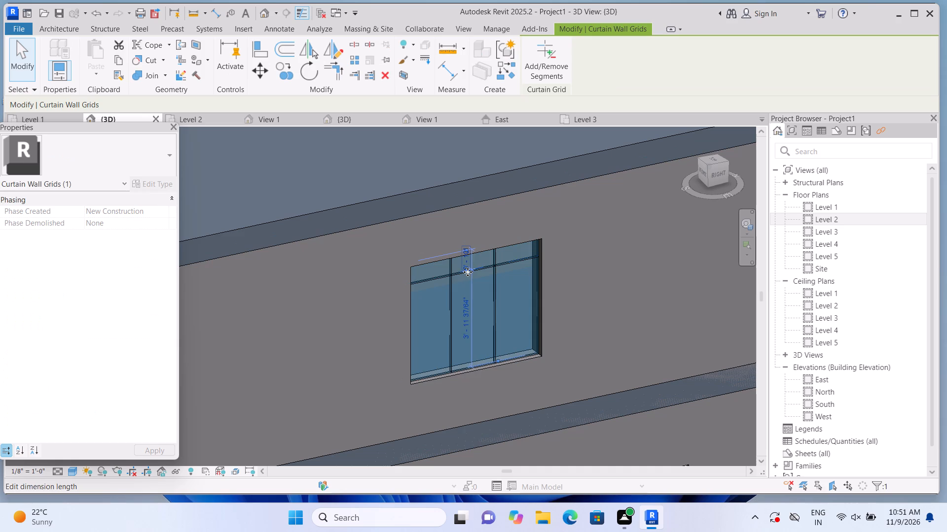
key(Delete)
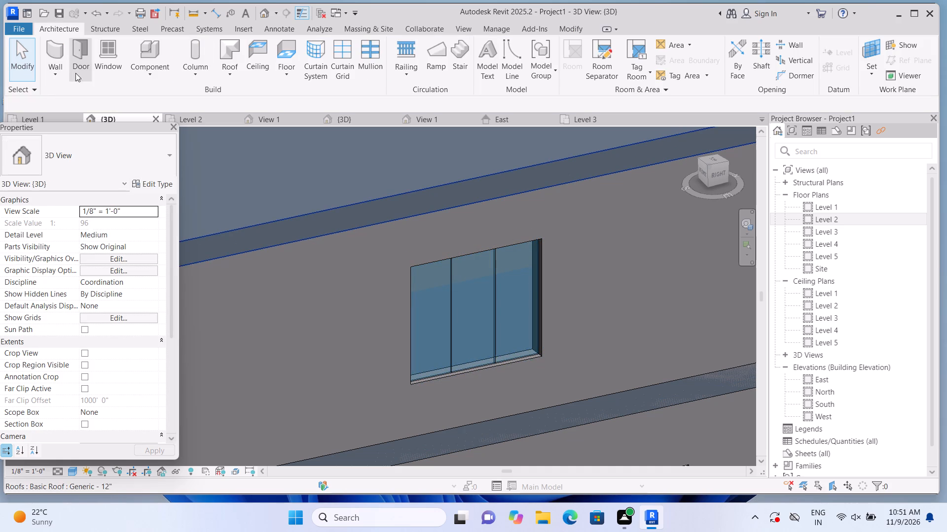
Place 2.5" x 5" rectangular mullions on both vertical grid lines and all four edges of the east facade's north-end curtain wall.
click(365, 68)
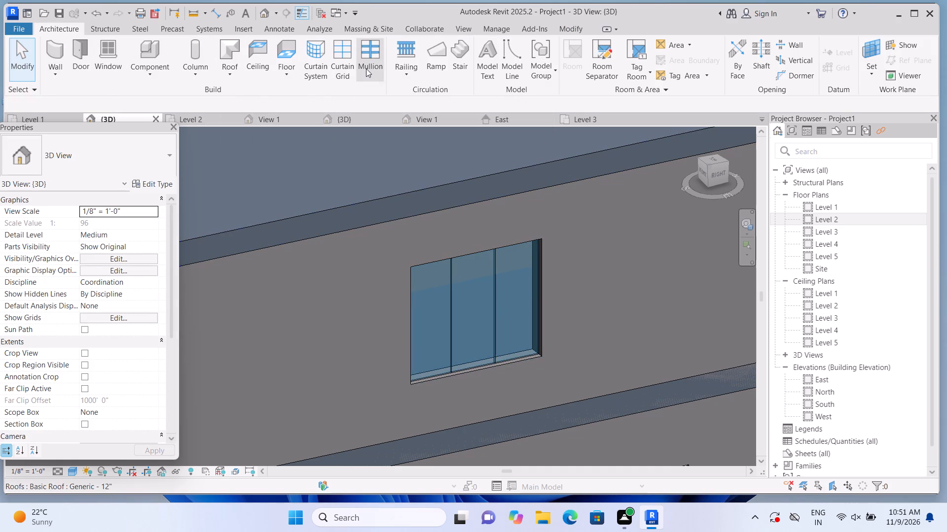
click(456, 290)
click(501, 289)
click(475, 256)
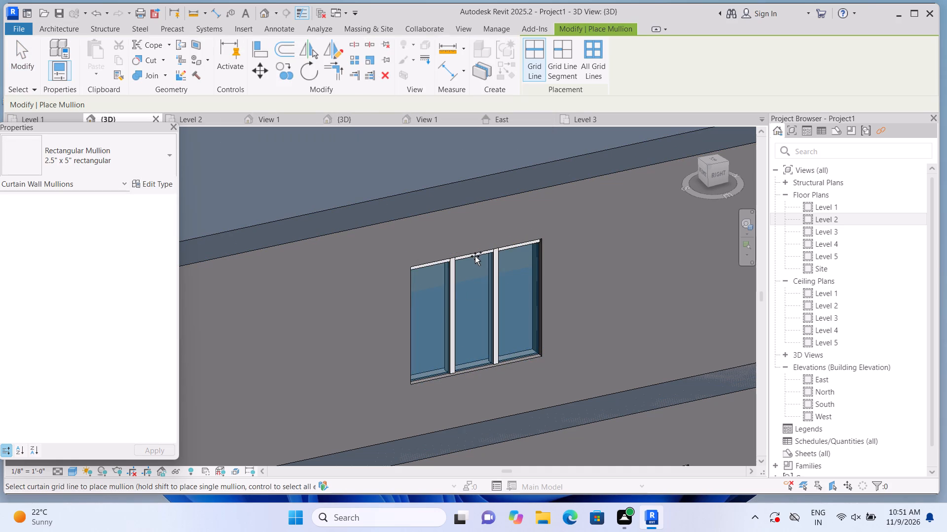
click(421, 306)
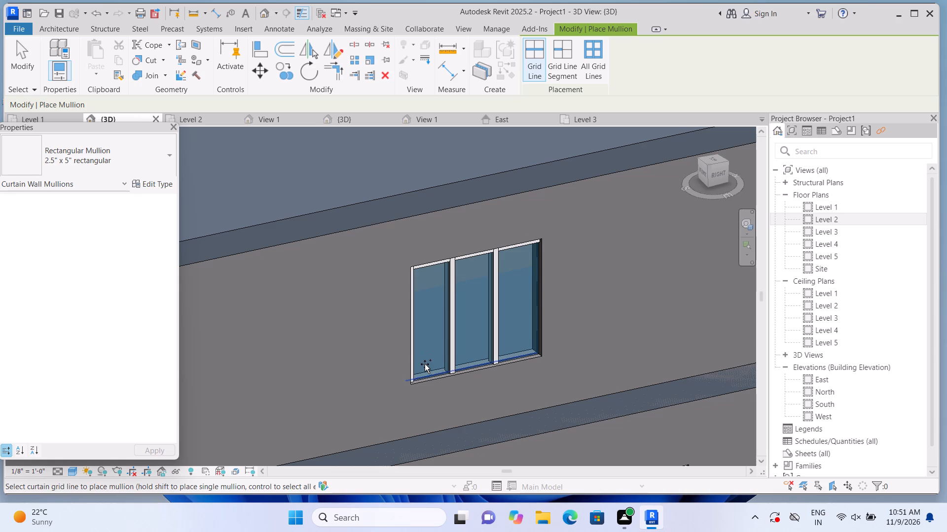
click(425, 364)
click(527, 291)
scroll(527, 291, down, 6)
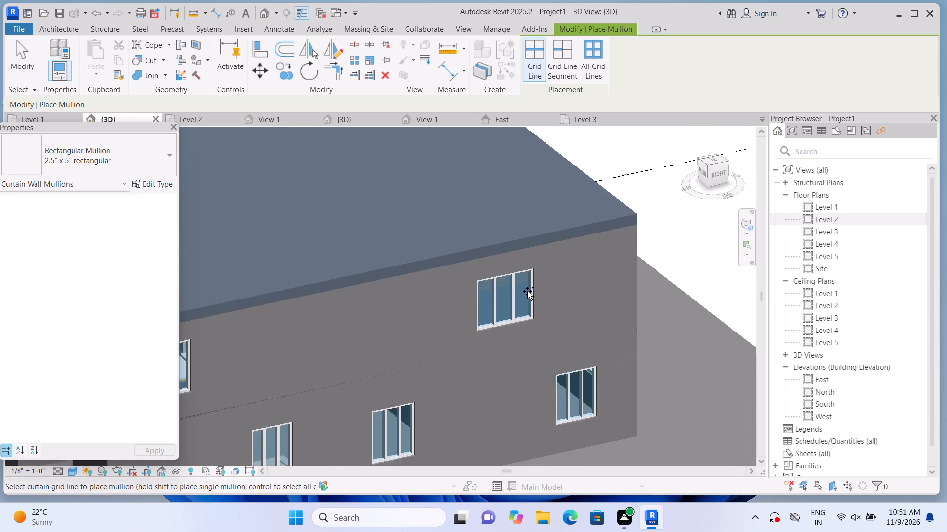
scroll(527, 291, down, 5)
key(Escape)
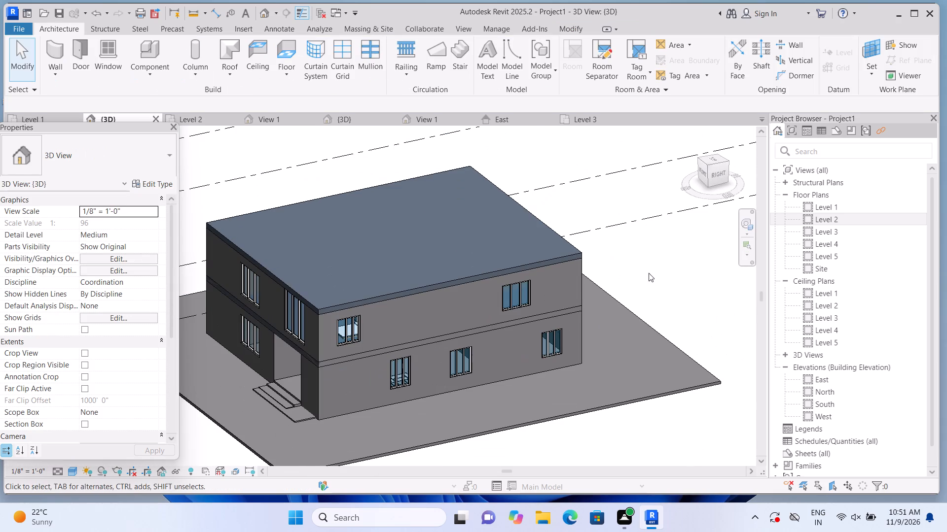
Raise the bottom of the Level 2 curtain wall near the north facade's west end to a base offset of about 3'-2".
shift+middle_drag(655, 281, 523, 288)
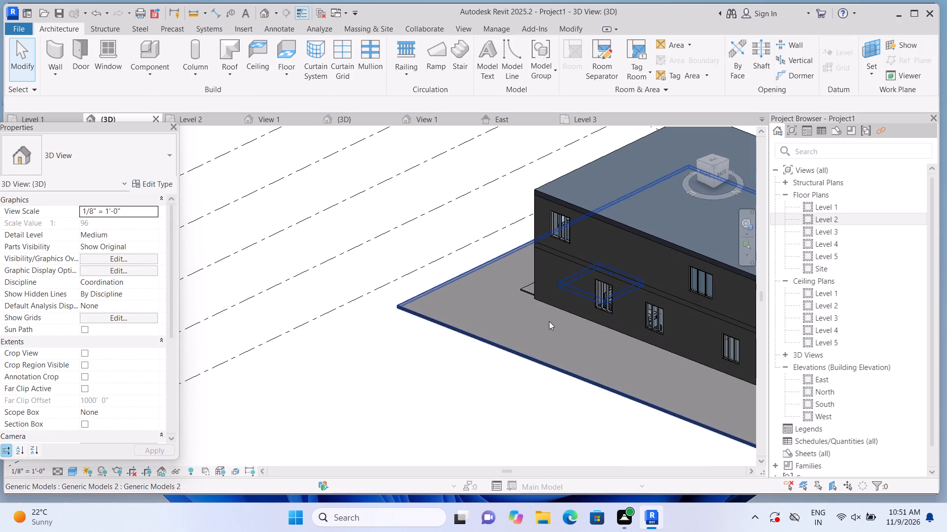
shift+middle_drag(487, 372, 434, 375)
scroll(433, 376, down, 6)
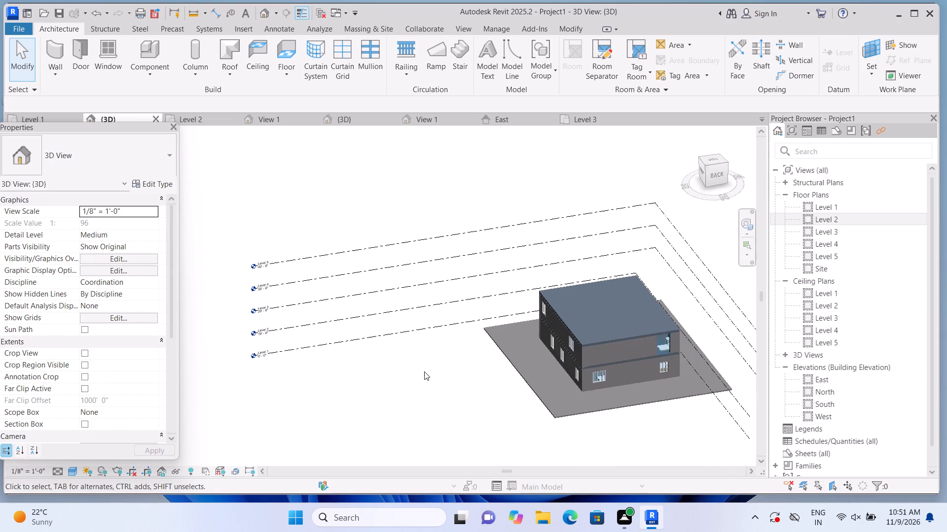
scroll(733, 427, up, 5)
scroll(609, 321, up, 2)
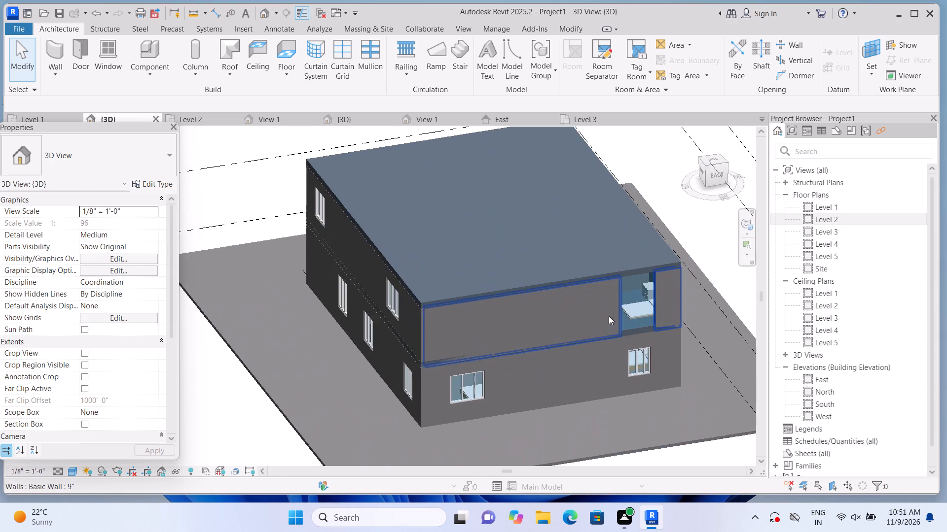
scroll(609, 316, up, 2)
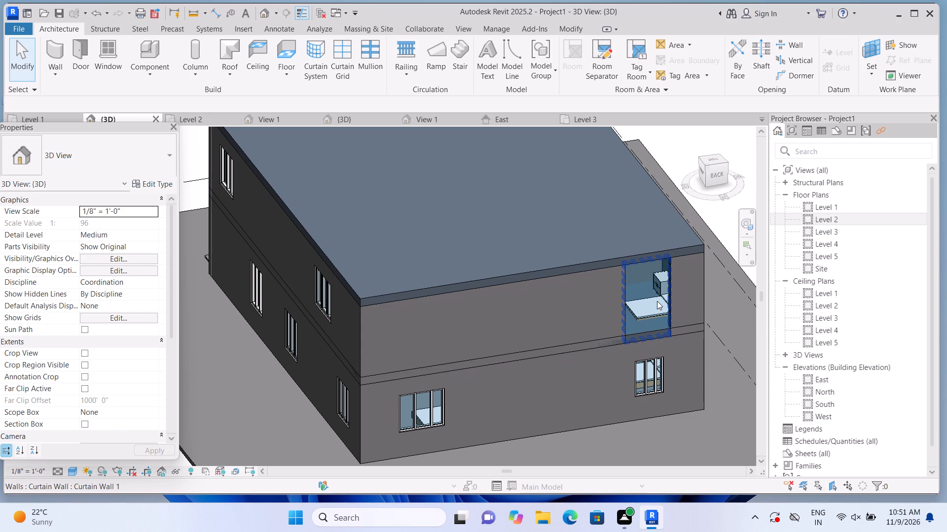
scroll(680, 299, up, 2)
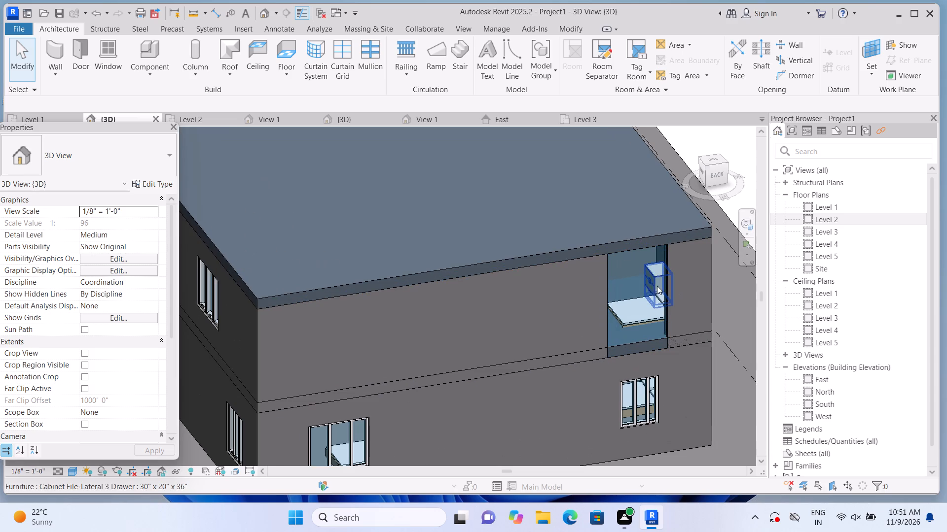
scroll(638, 253, up, 4)
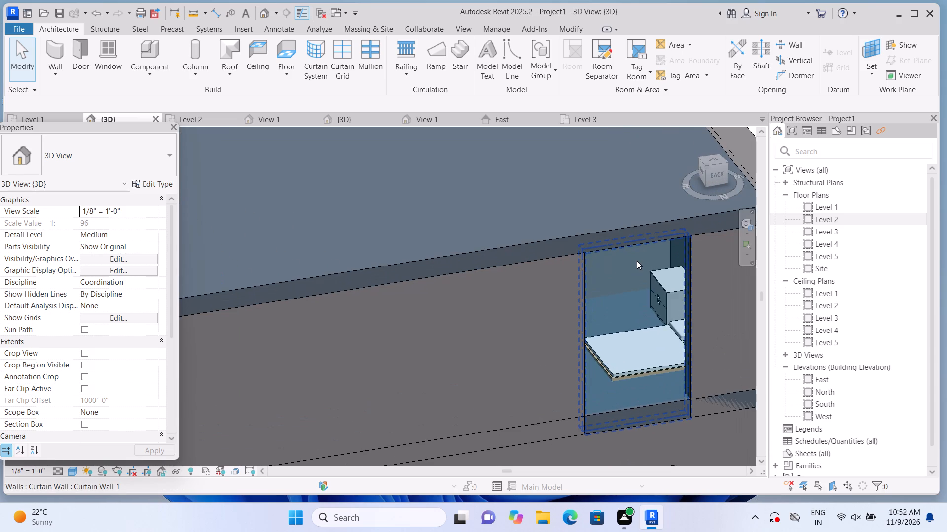
click(637, 261)
scroll(644, 416, up, 1)
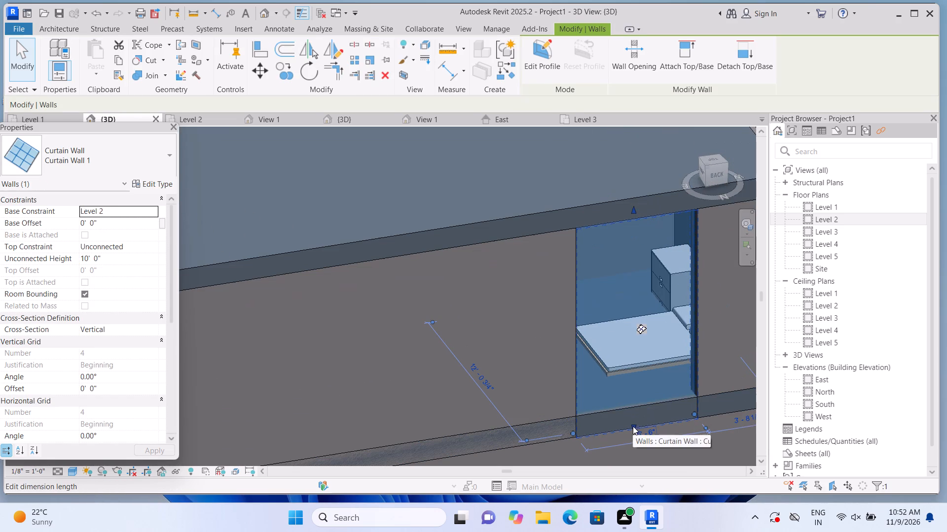
drag(633, 426, 637, 381)
scroll(633, 419, up, 1)
drag(634, 428, 634, 418)
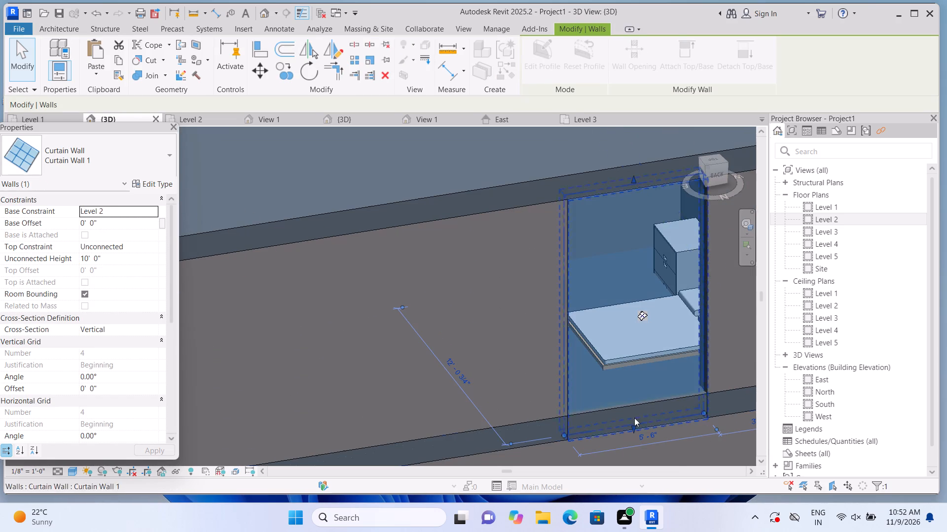
drag(634, 418, 638, 370)
scroll(637, 430, up, 2)
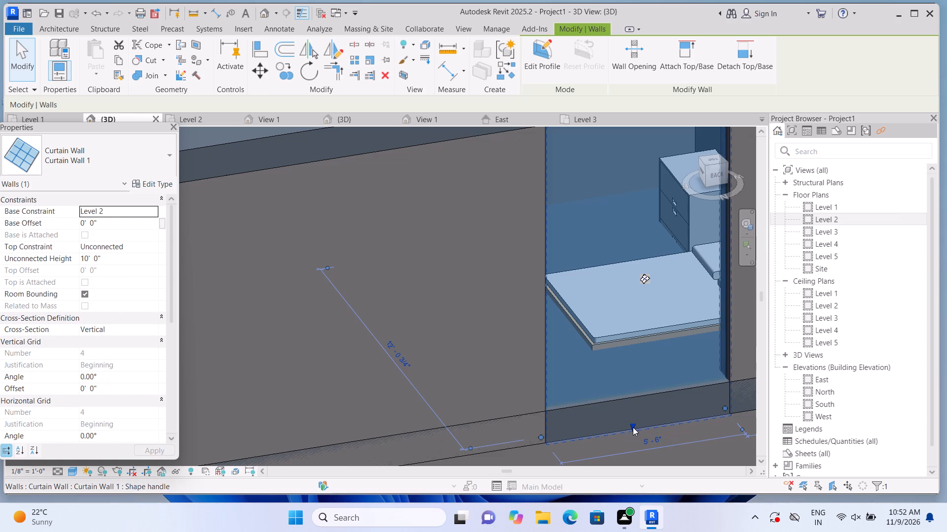
drag(633, 426, 636, 321)
scroll(636, 326, down, 2)
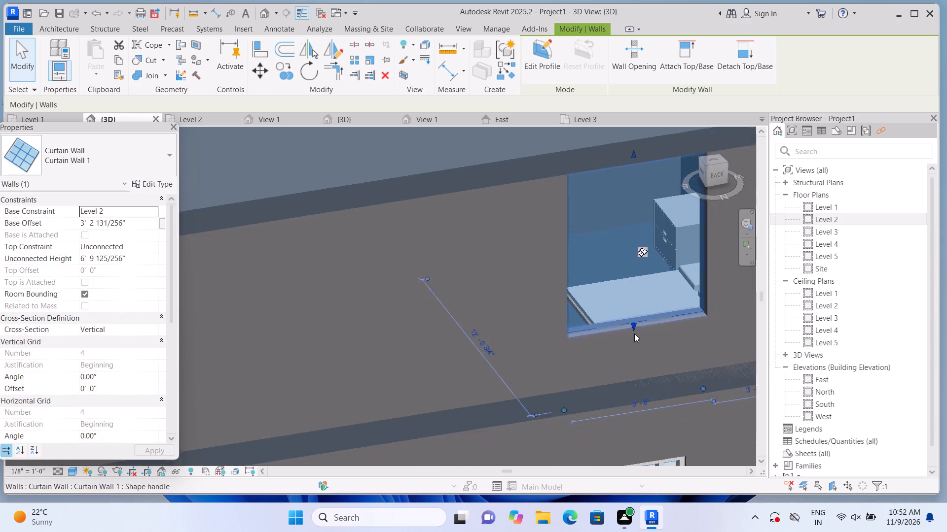
scroll(634, 333, down, 4)
Lower the top of the north facade's Level 2 curtain wall, giving it a height of about 5'-0".
drag(633, 227, 633, 248)
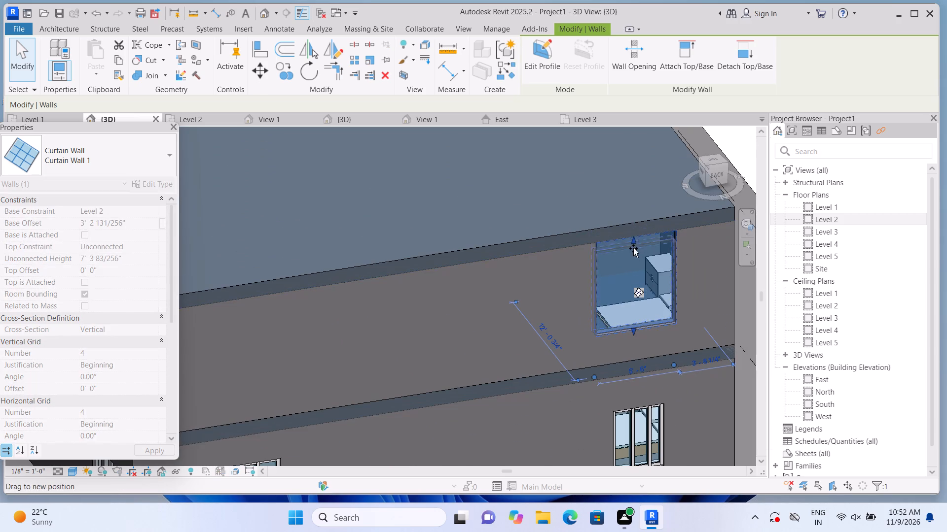
drag(633, 248, 633, 264)
scroll(636, 310, up, 1)
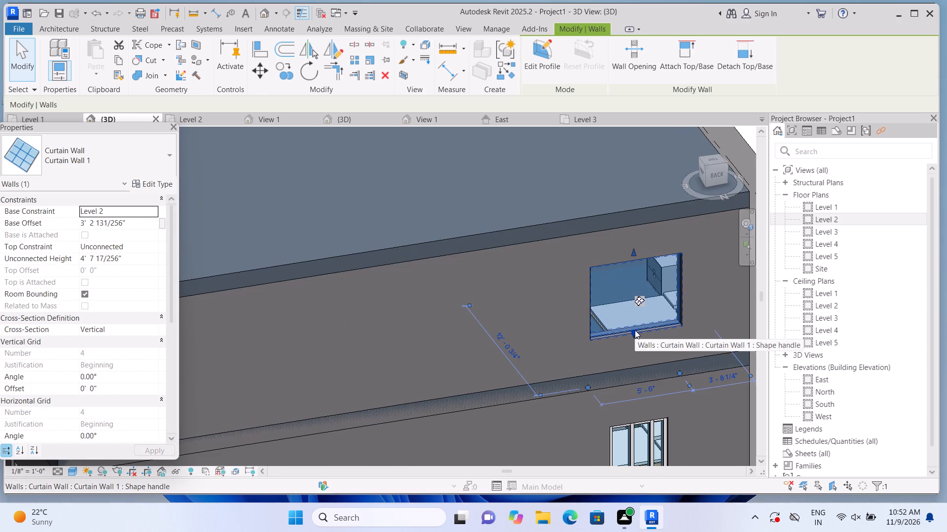
click(635, 330)
click(632, 251)
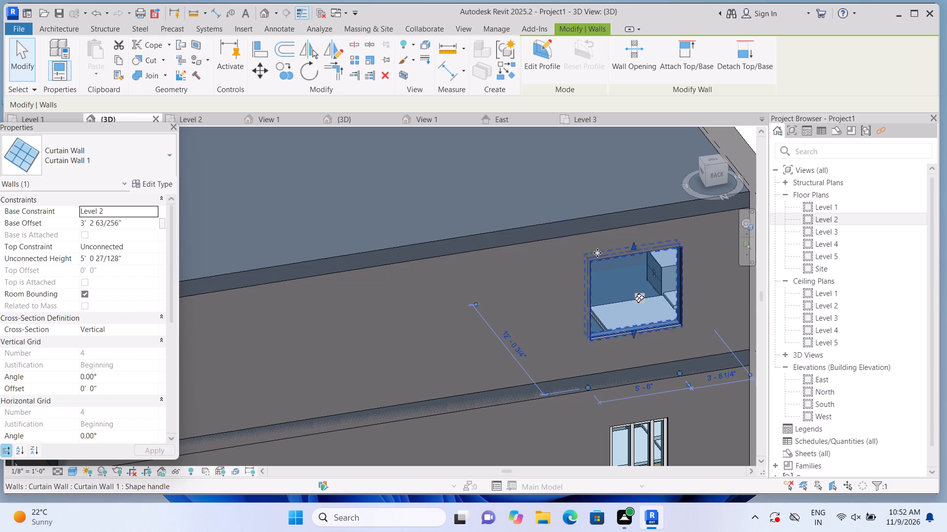
Divide the north facade's Level 2 curtain wall into three equal bays with two vertical grid lines about 1'-10" apart.
click(62, 26)
click(349, 77)
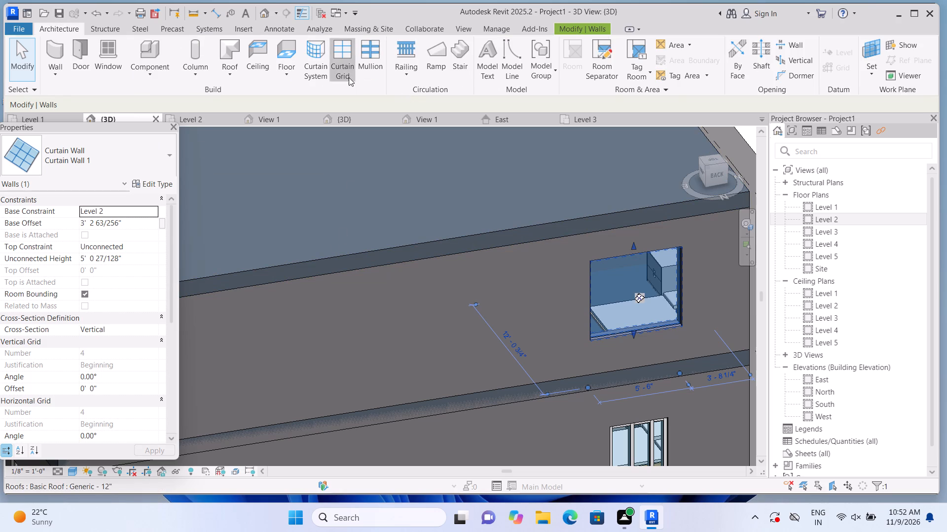
scroll(635, 316, up, 4)
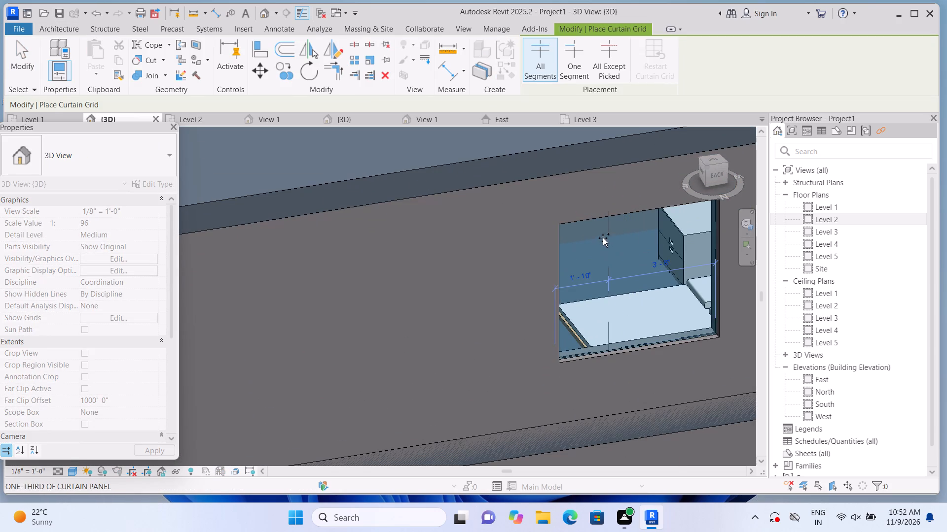
double_click(609, 221)
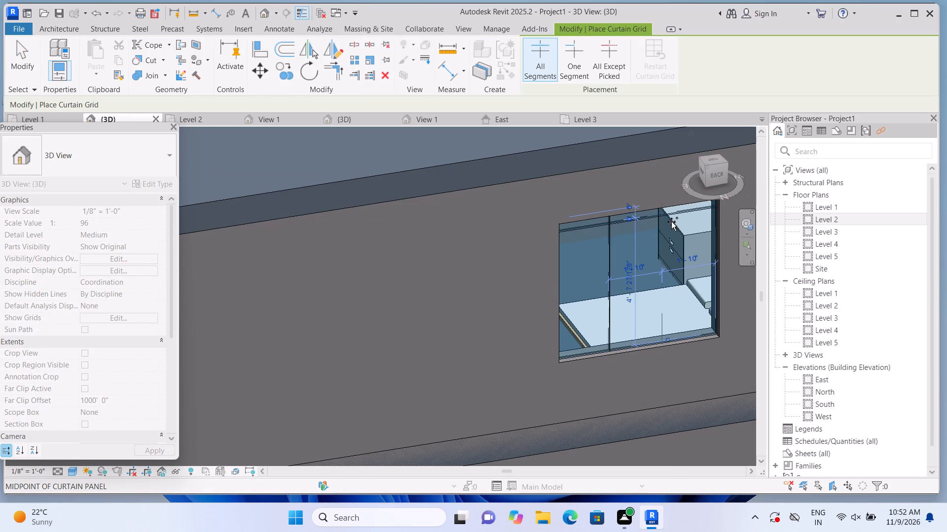
click(671, 222)
key(Escape)
key(Escape)
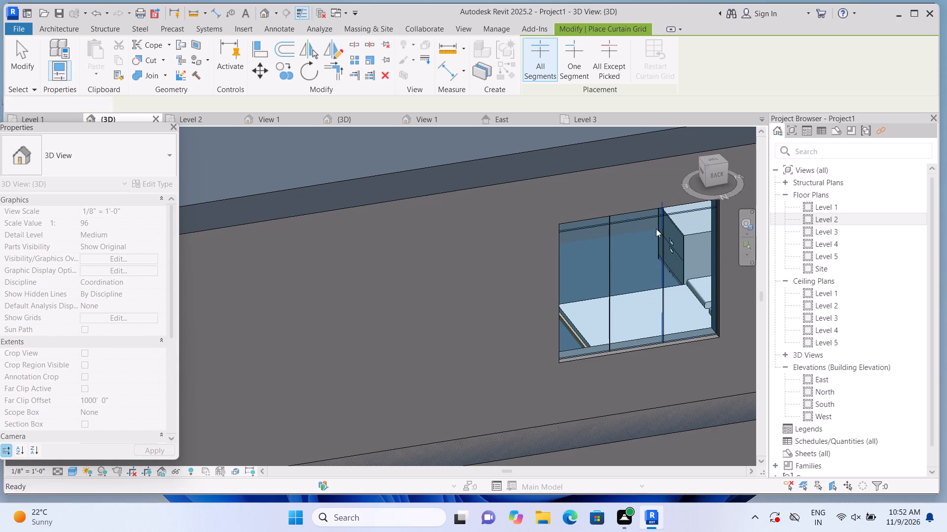
Delete the stray horizontal grid line near the top of the north facade's Level 2 curtain wall.
scroll(637, 221, up, 1)
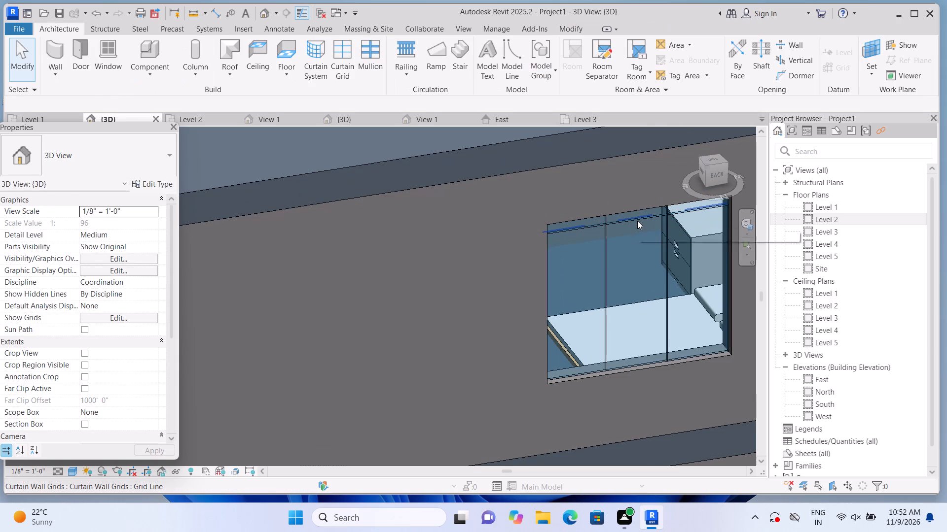
click(637, 221)
key(Delete)
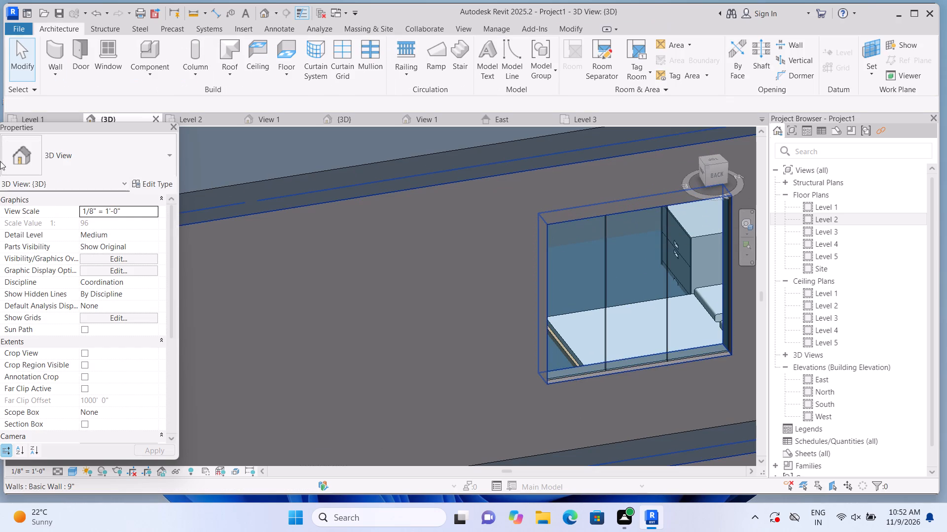
Place 2.5" x 5" rectangular mullions on both vertical grid lines and all four edges of the north facade's Level 2 curtain wall.
click(380, 74)
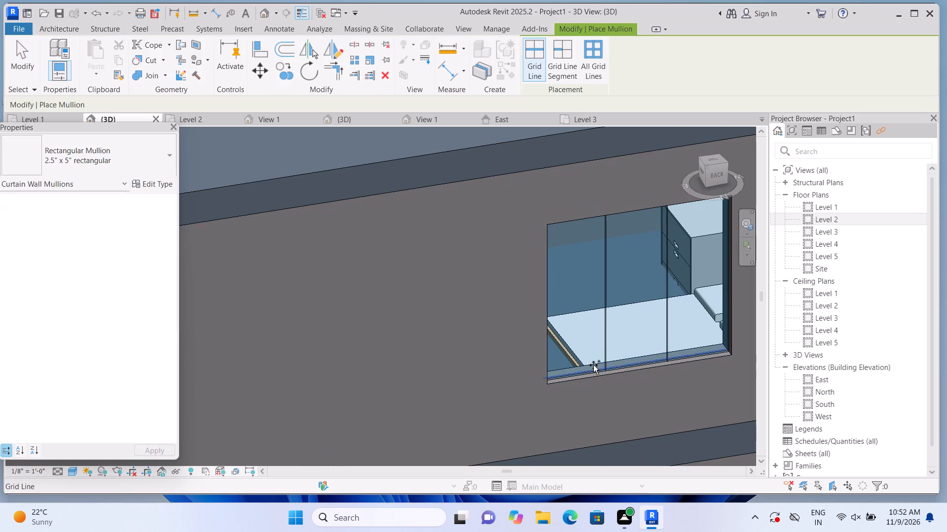
click(627, 325)
click(677, 303)
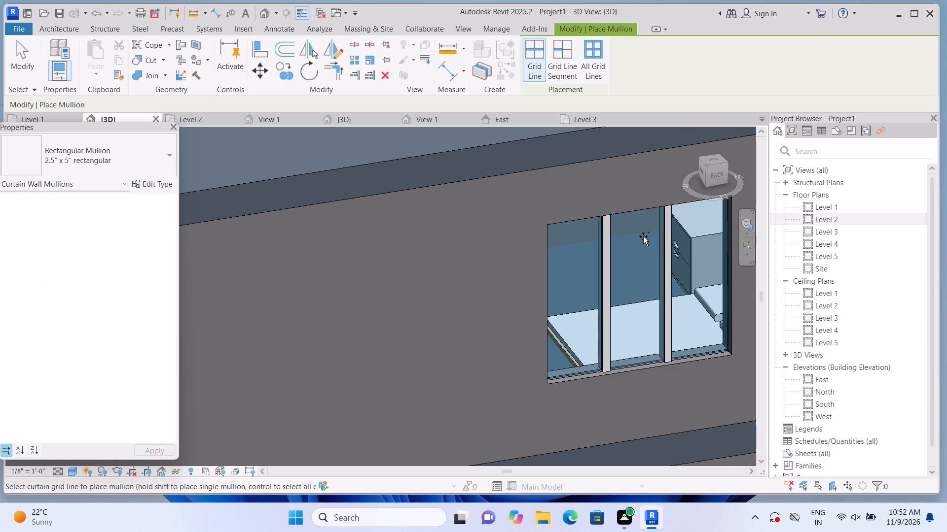
click(641, 227)
click(555, 332)
click(578, 367)
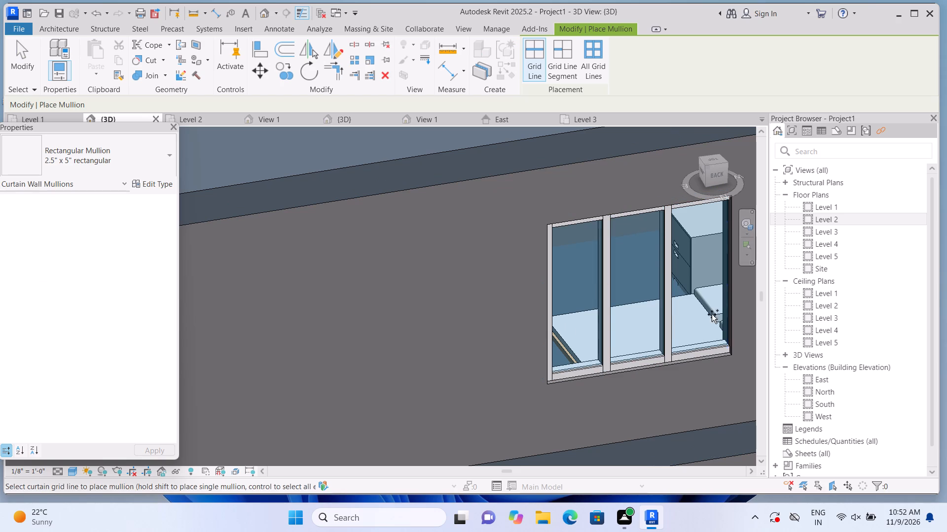
click(732, 296)
scroll(732, 296, down, 12)
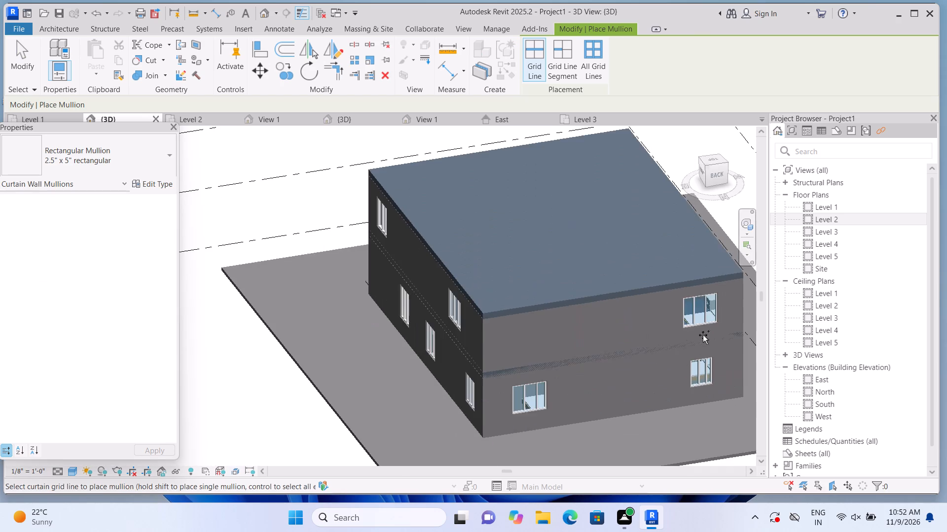
key(Escape)
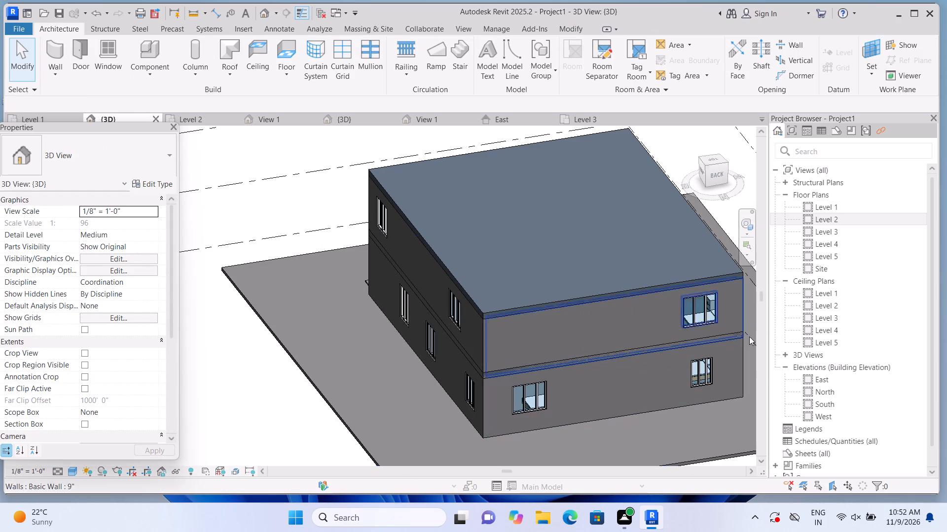
In the Level 2 floor plan, draw a 5'-6" long, 4.5" basic wall along the north exterior wall near its east end.
double_click(808, 220)
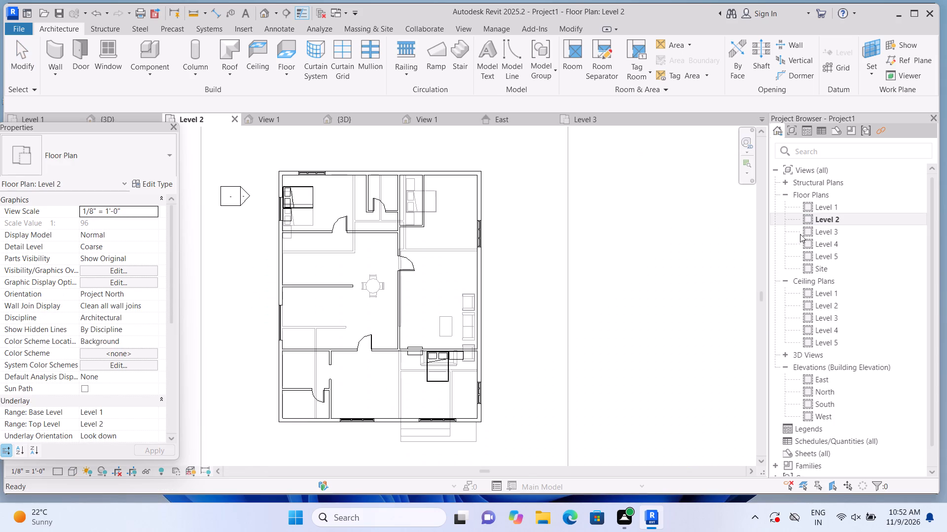
click(59, 48)
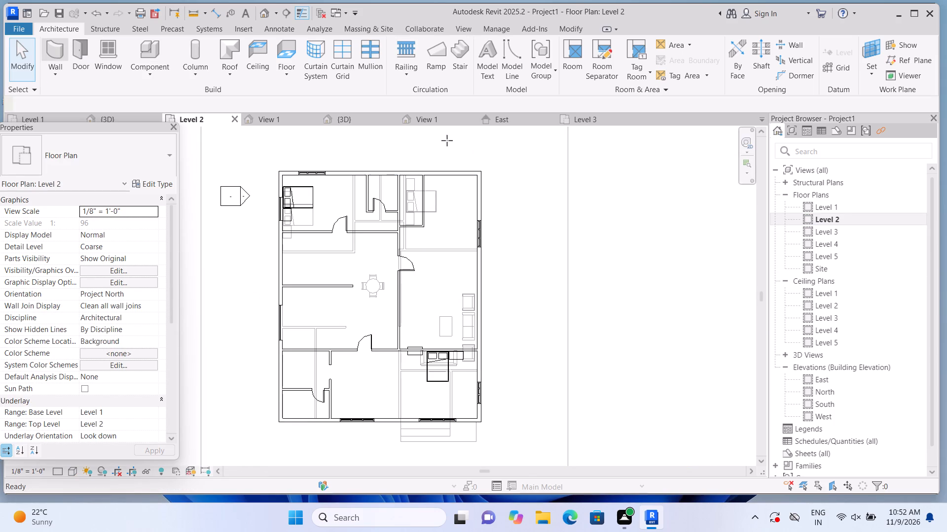
scroll(476, 182, up, 4)
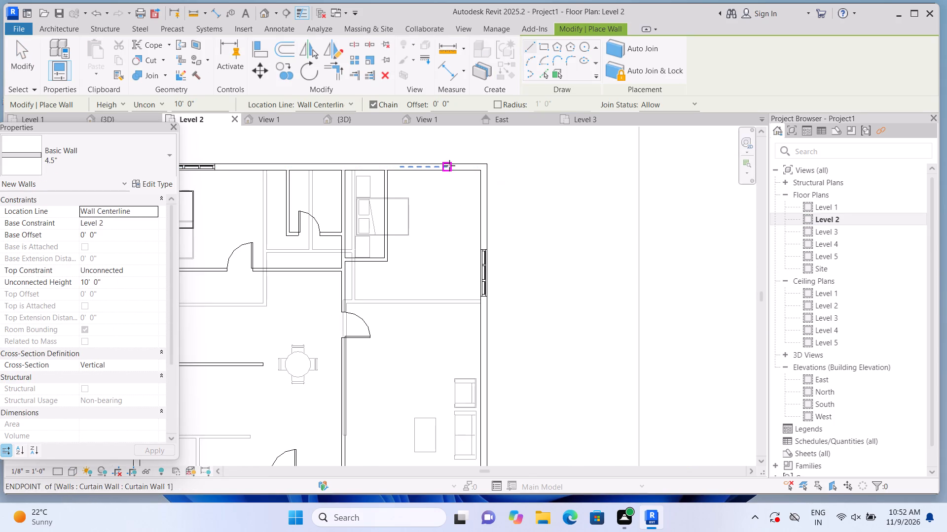
click(449, 166)
click(397, 166)
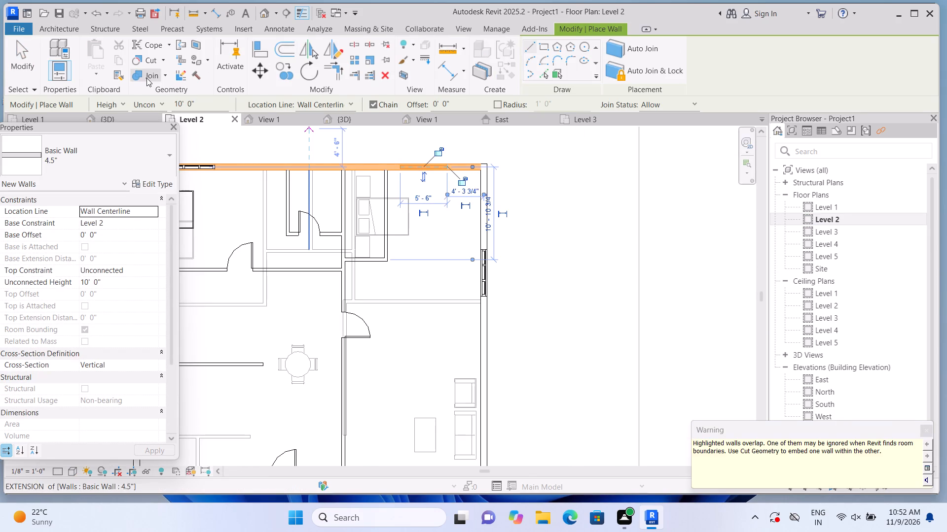
key(Escape)
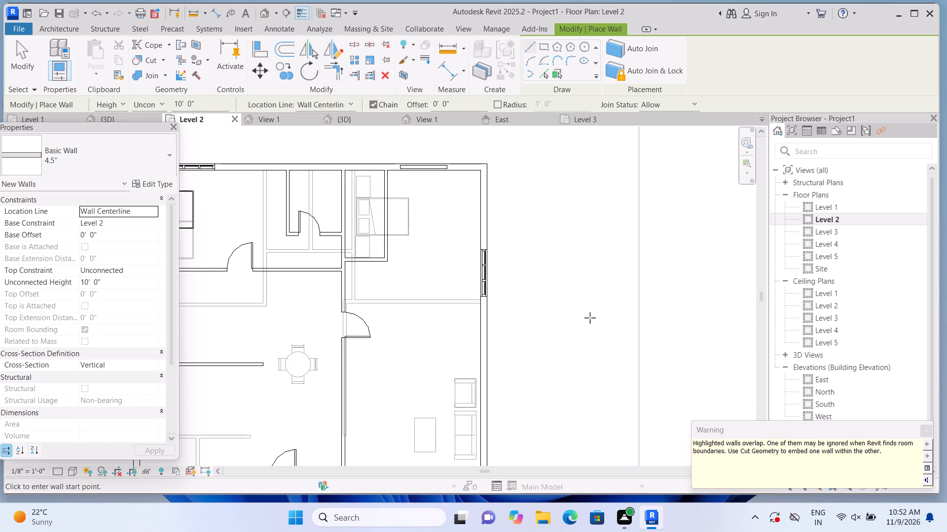
key(Escape)
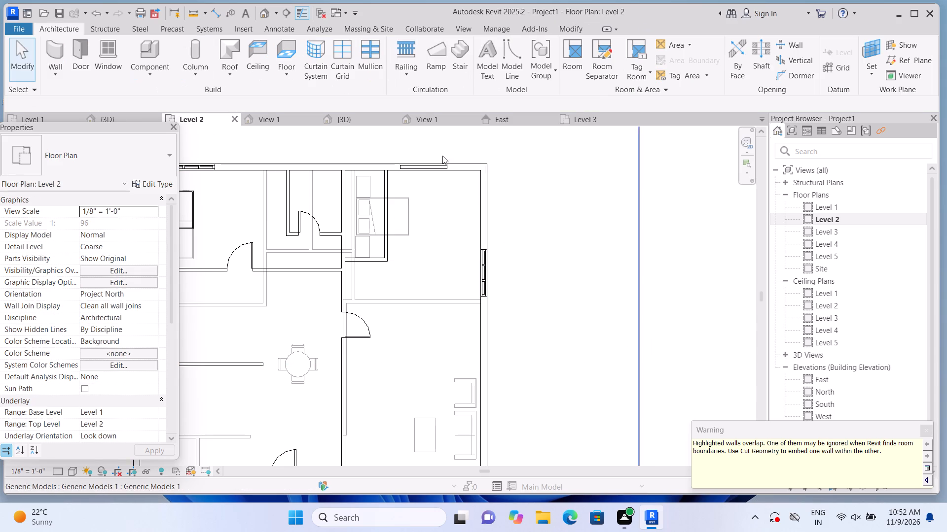
Delete the short 4.5" basic wall overlapping the north exterior wall near its east end.
scroll(442, 156, up, 4)
click(439, 168)
key(Delete)
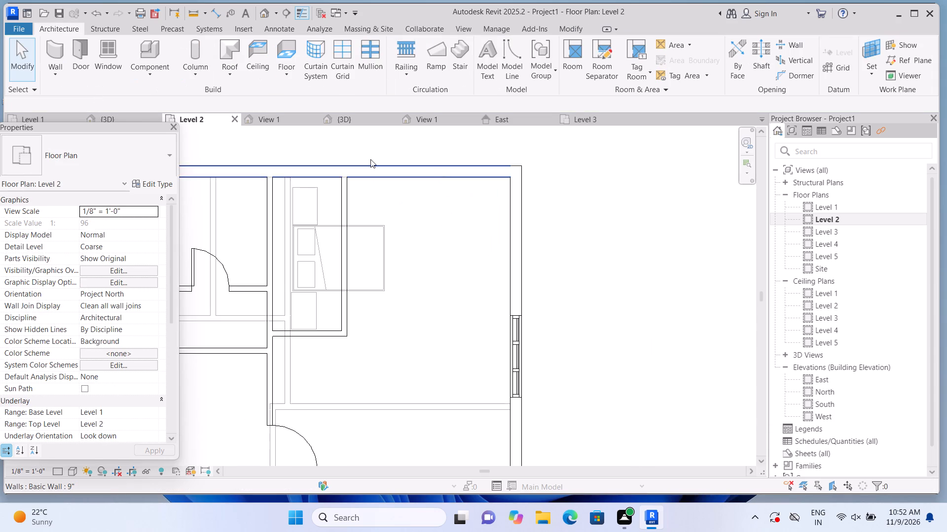
Draw a Curtain Wall 1 segment about 6'-4" long along the north exterior wall, about 3'-6" from its east end.
click(62, 57)
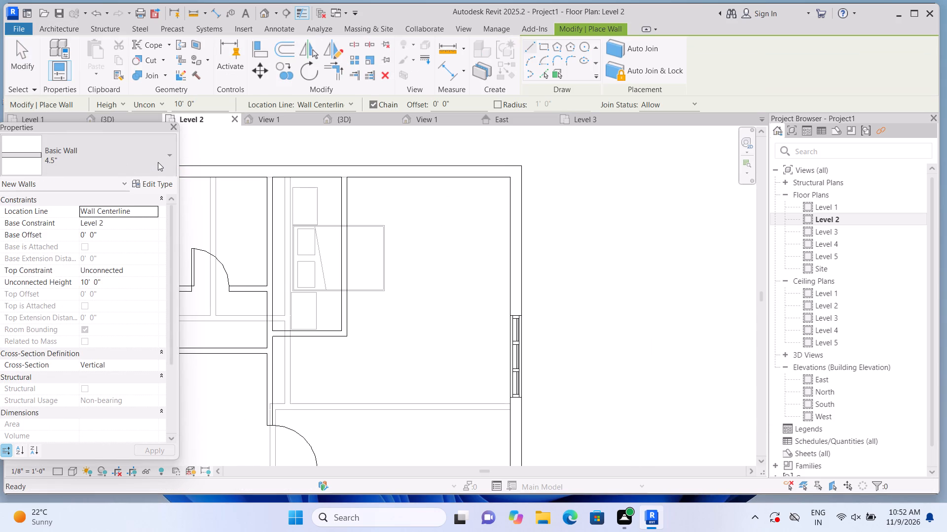
click(157, 160)
scroll(142, 281, down, 11)
click(115, 343)
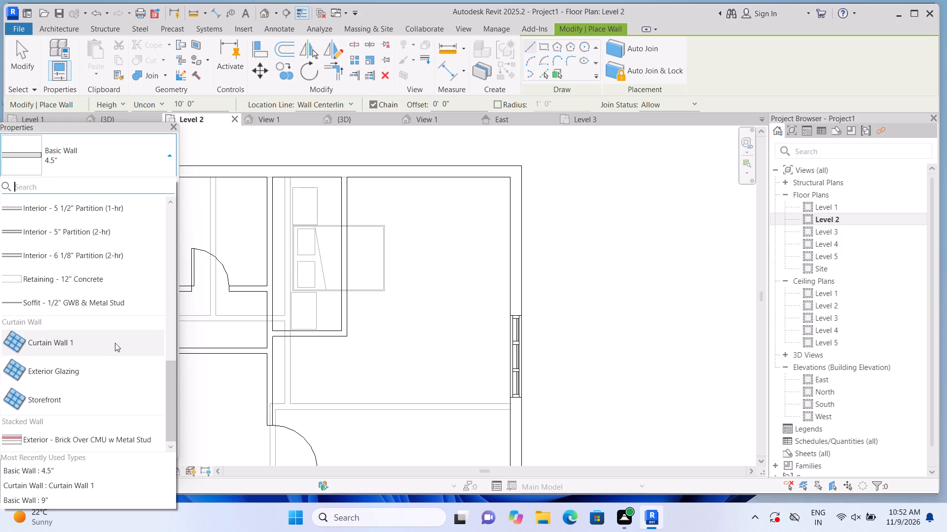
scroll(477, 178, up, 2)
scroll(483, 173, down, 5)
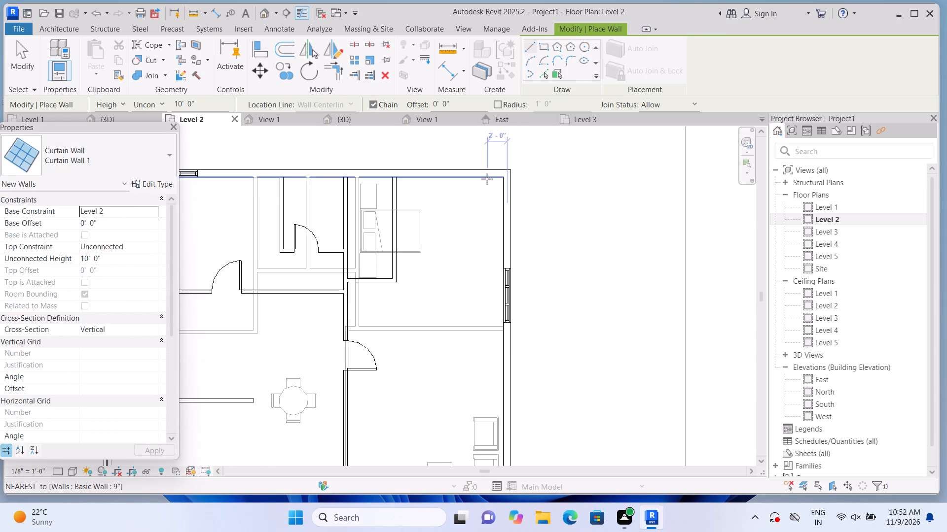
click(483, 171)
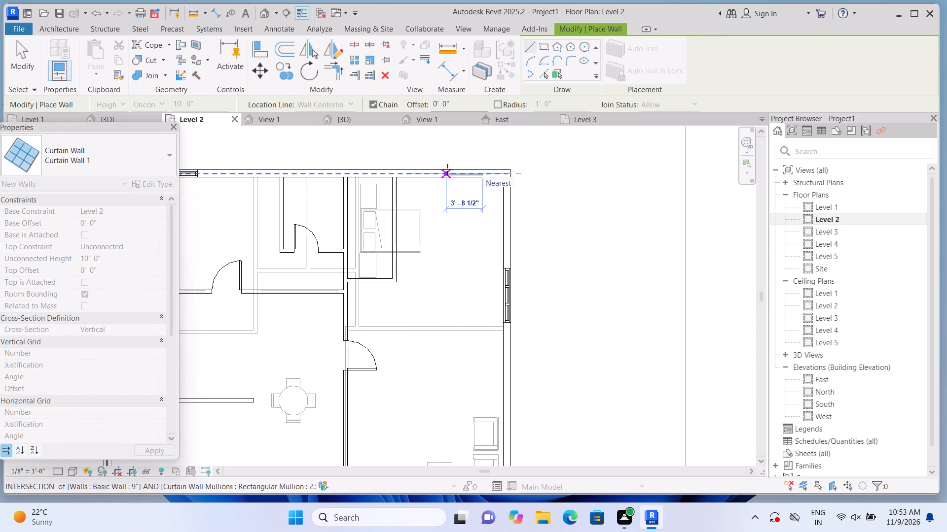
key(Escape)
click(472, 169)
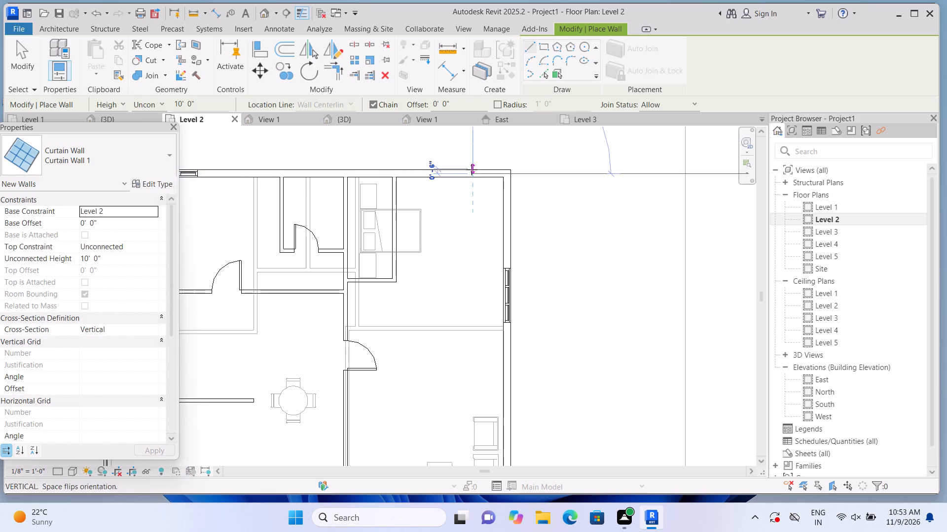
click(415, 175)
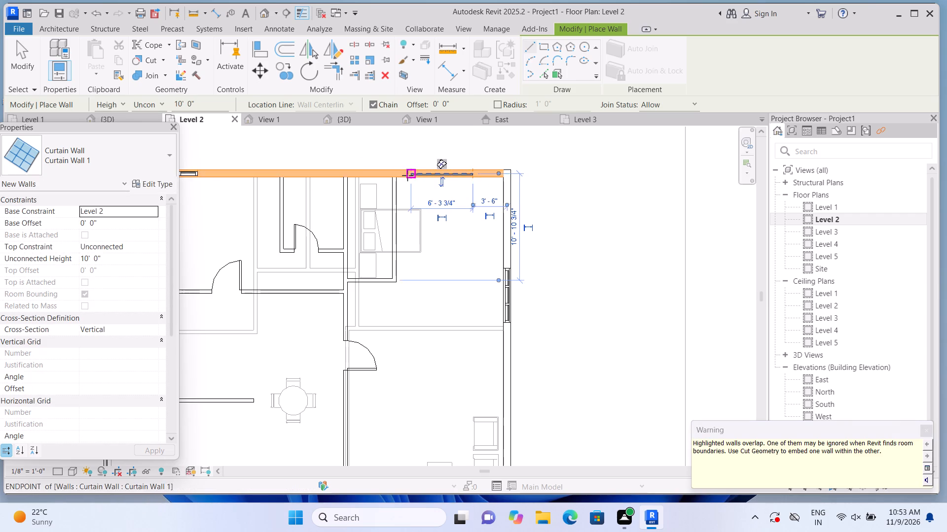
Cut the north 9" exterior wall's geometry with the new curtain wall.
click(166, 62)
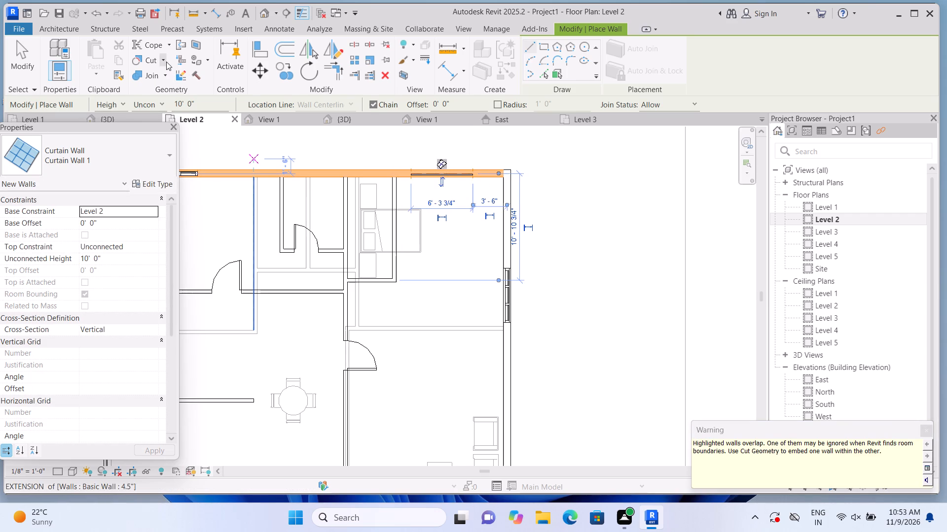
click(166, 76)
click(364, 166)
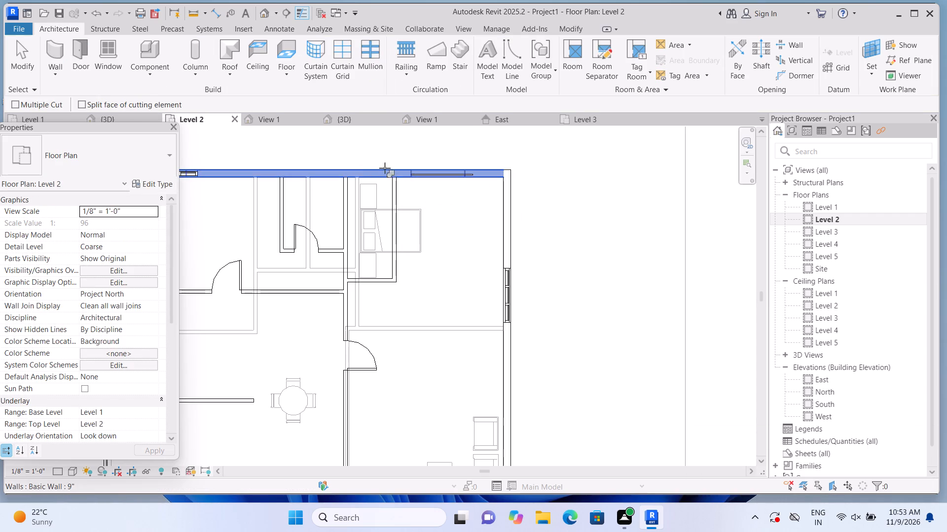
click(429, 173)
In the 3D view, reshape the new curtain wall to window size, with a base offset of about 3'-2" and a height of about 5'-2".
scroll(435, 177, down, 4)
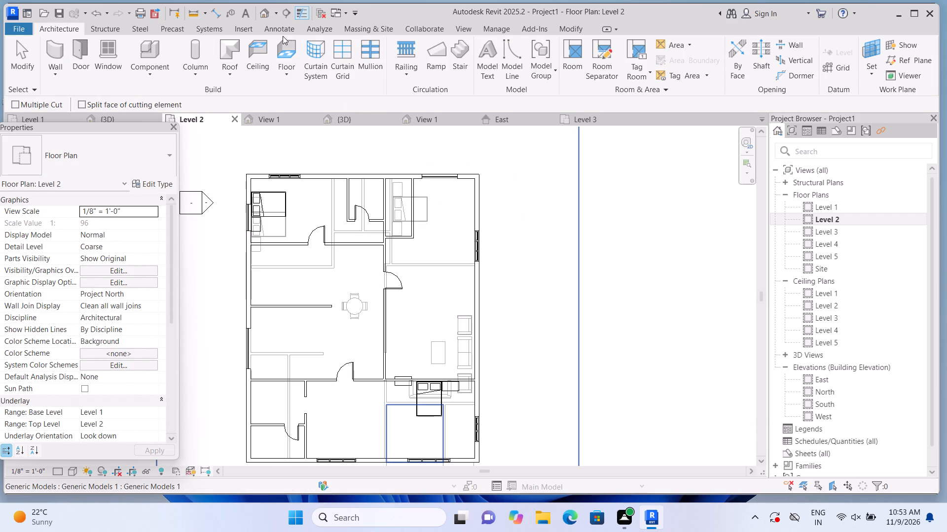
click(263, 14)
scroll(630, 403, up, 1)
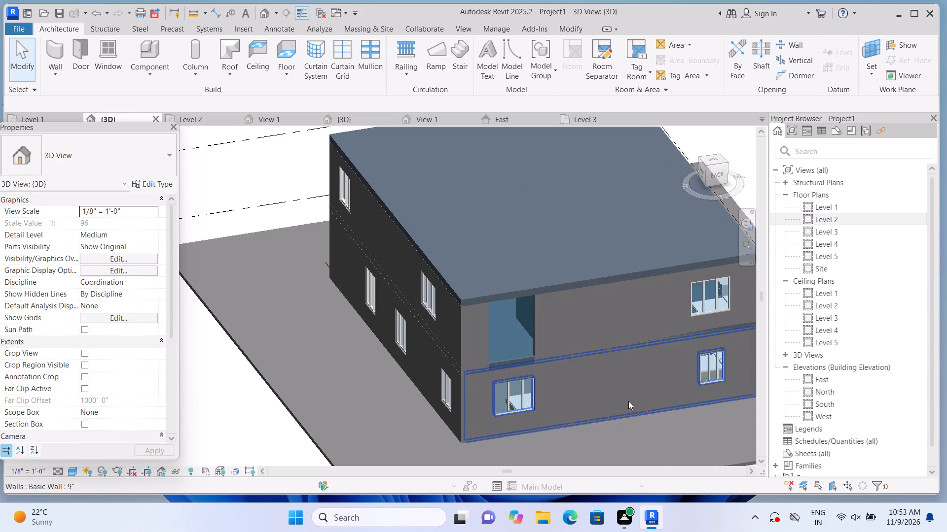
scroll(555, 355, up, 2)
click(516, 329)
scroll(517, 333, up, 3)
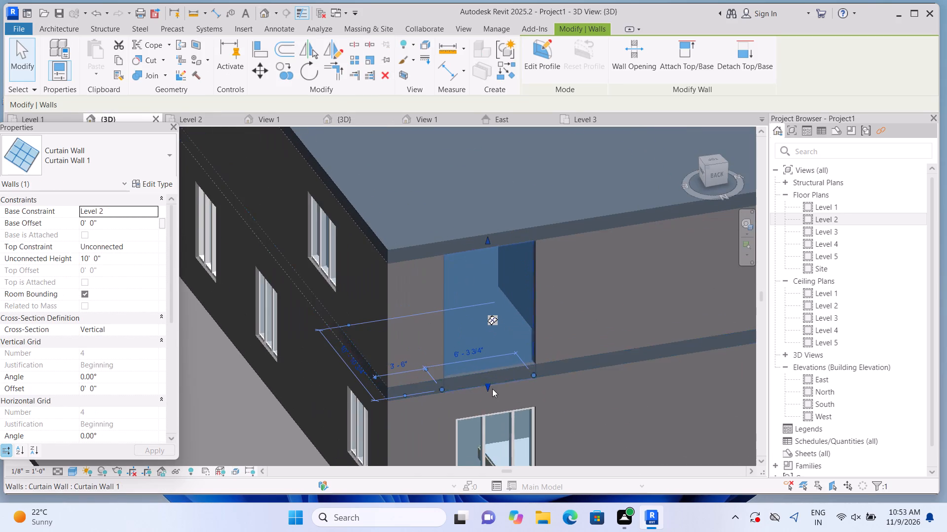
drag(488, 384, 495, 339)
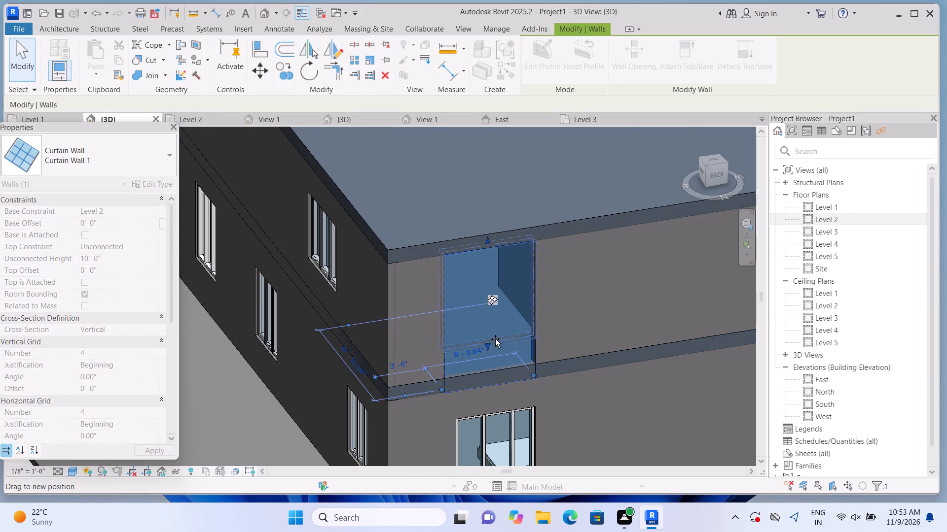
drag(495, 339, 495, 335)
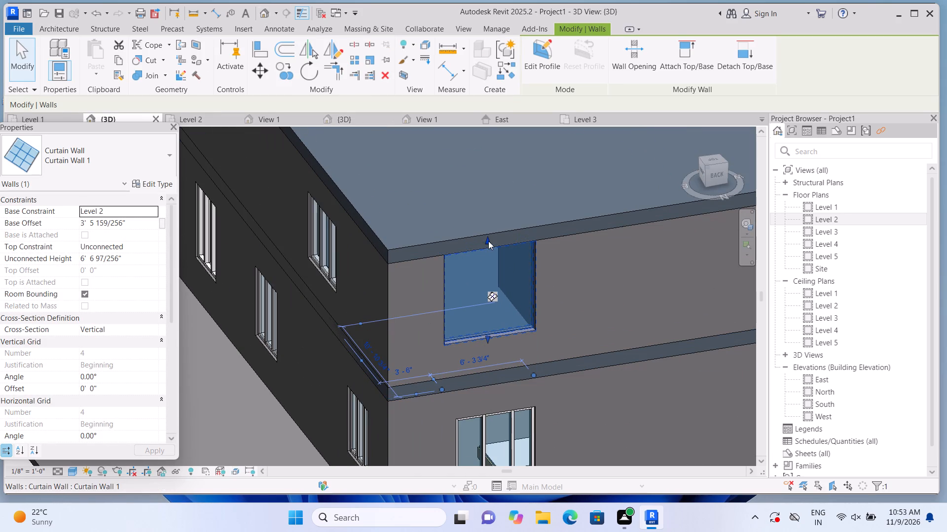
drag(489, 240, 488, 275)
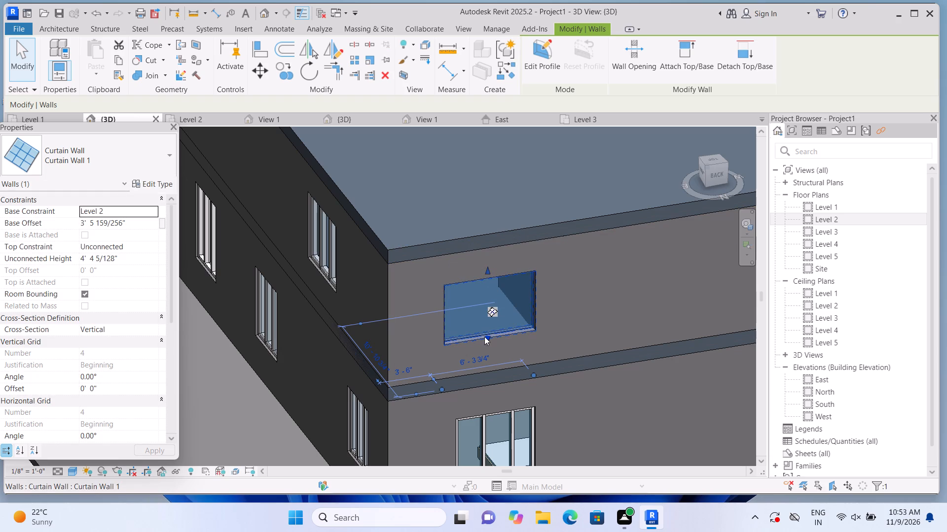
click(488, 336)
click(486, 269)
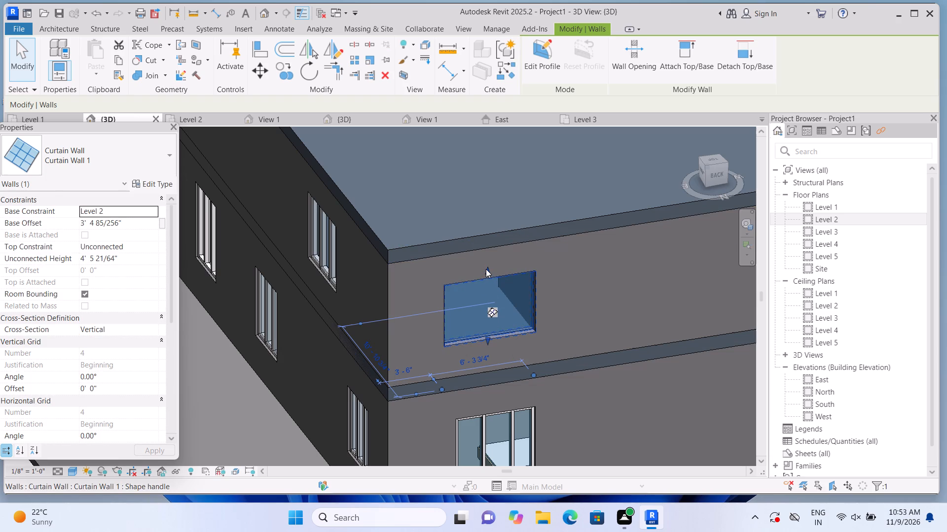
click(486, 339)
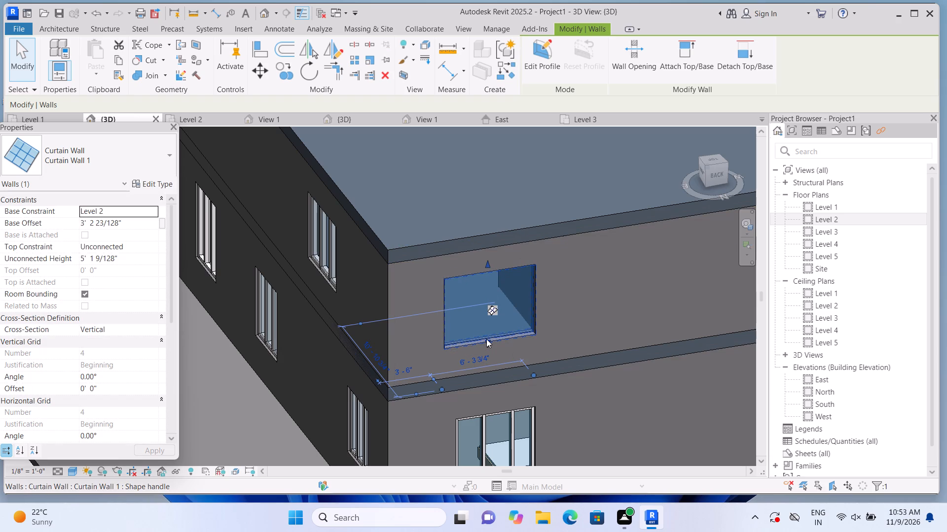
click(486, 339)
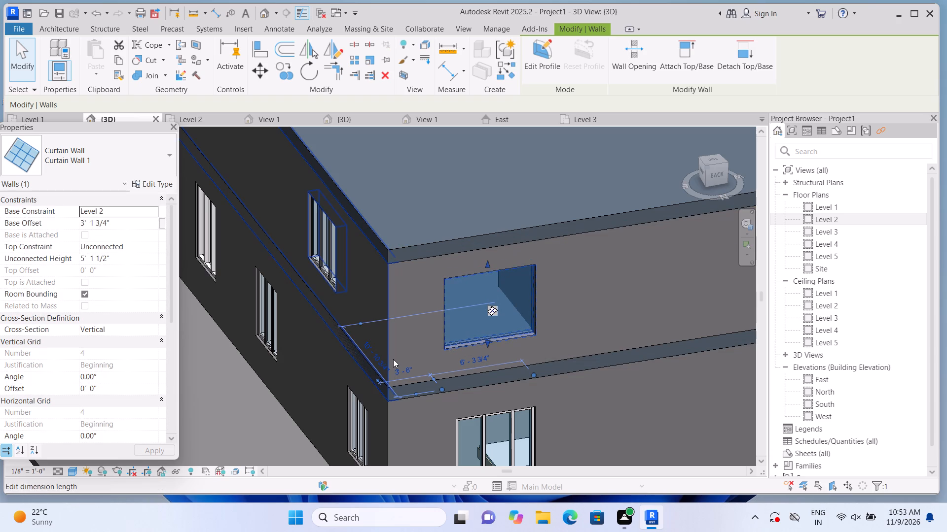
key(Escape)
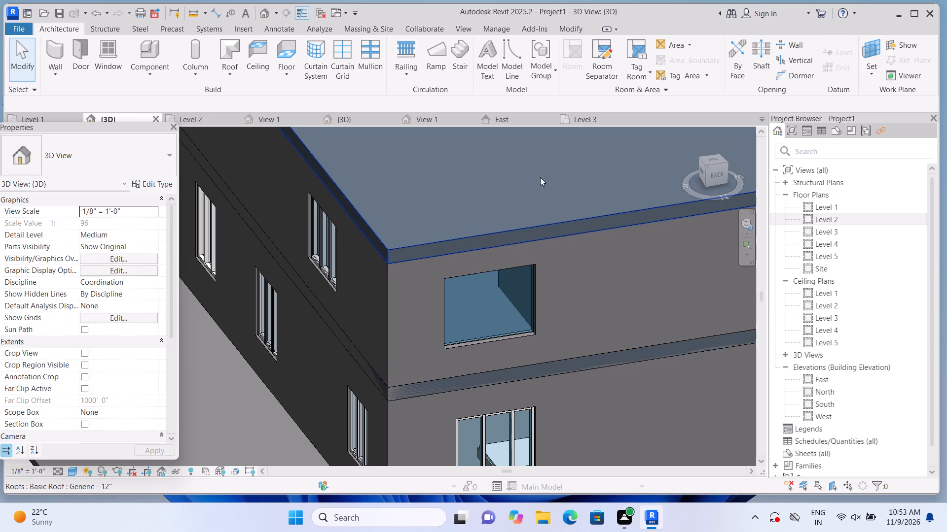
Divide the new north facade curtain wall into three equal bays with two vertical grid lines about 2'-1" apart.
click(346, 70)
scroll(491, 327, up, 1)
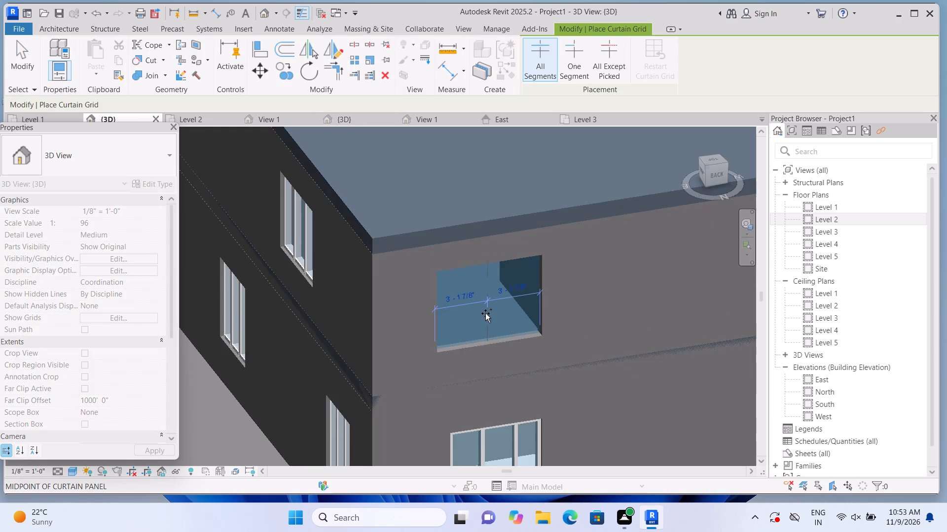
scroll(485, 313, up, 2)
scroll(472, 269, up, 1)
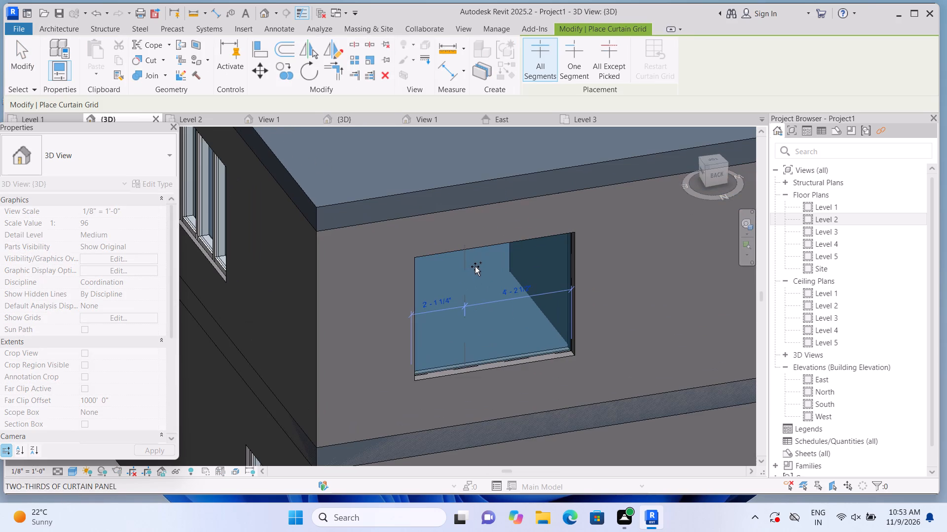
click(474, 266)
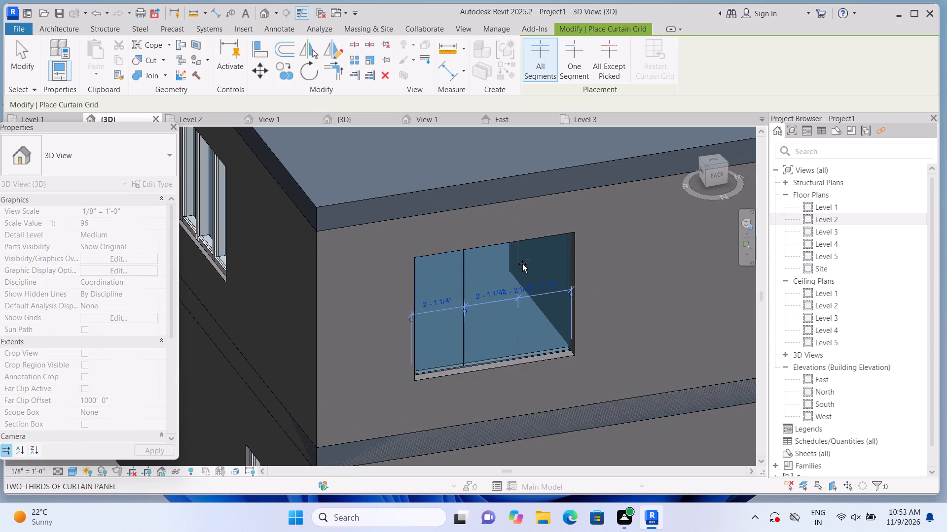
click(524, 264)
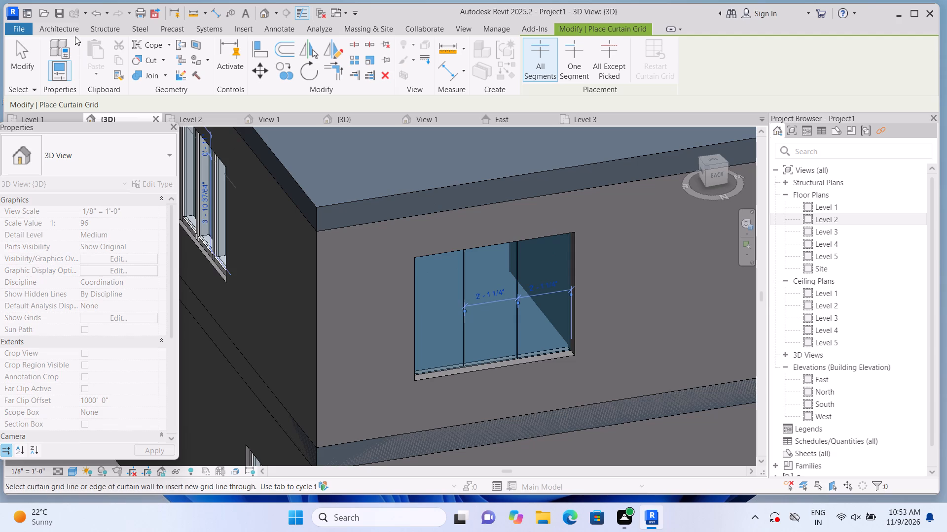
Place 2.5" x 5" rectangular mullions on both vertical grid lines and all four edges of the new north facade curtain wall.
click(73, 31)
click(365, 74)
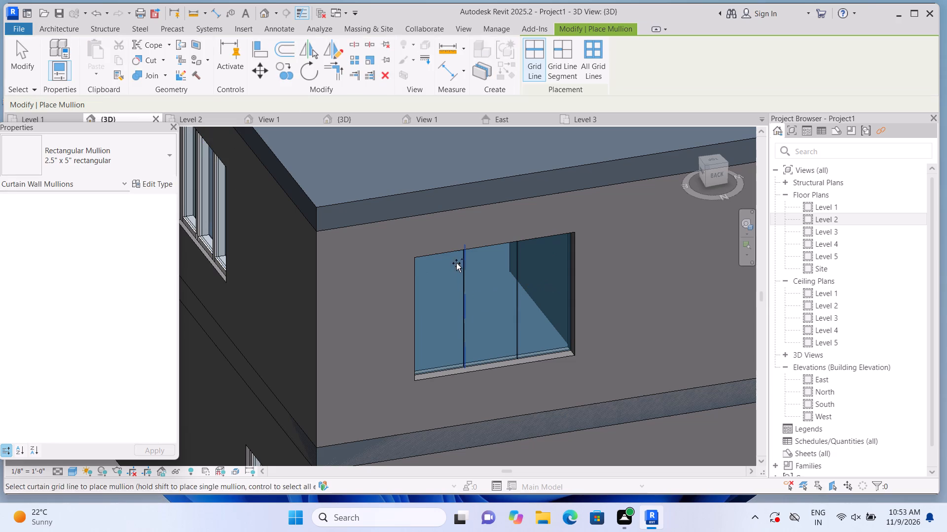
click(465, 298)
click(510, 302)
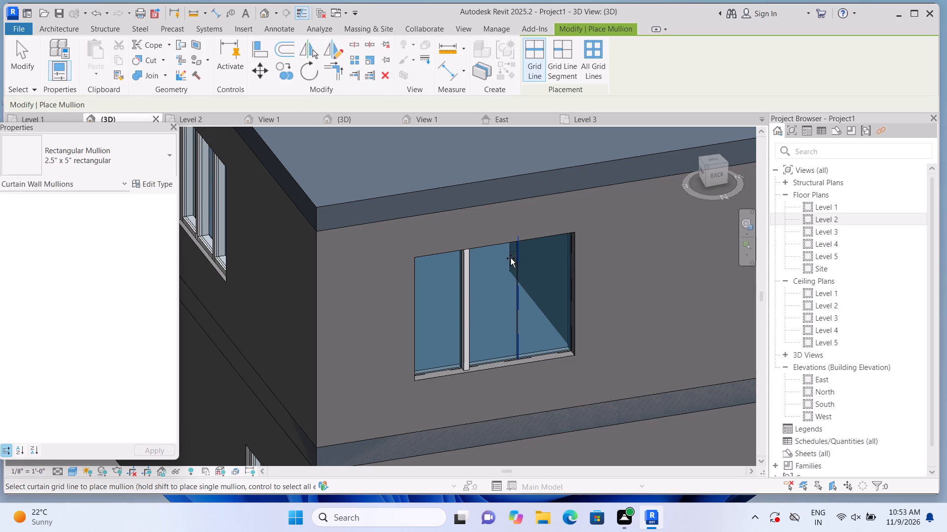
click(499, 249)
click(430, 321)
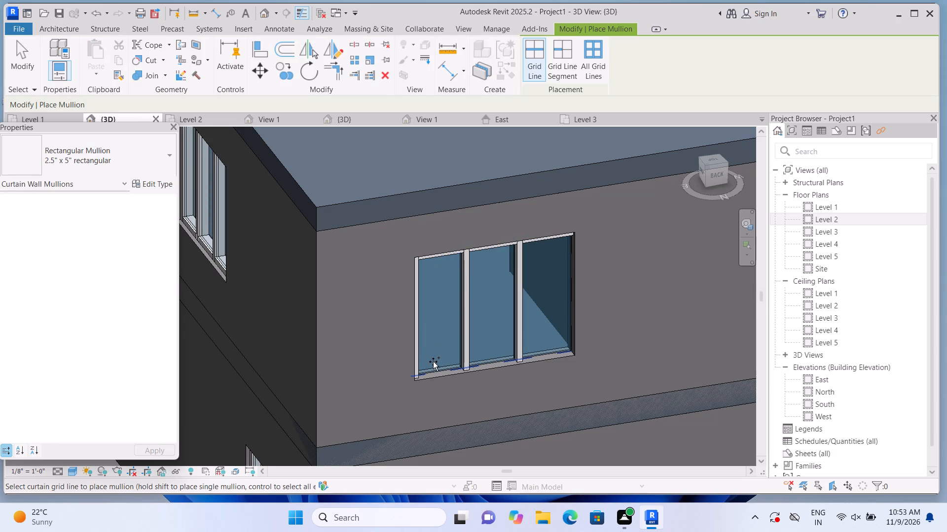
click(433, 363)
click(564, 305)
scroll(566, 307, down, 7)
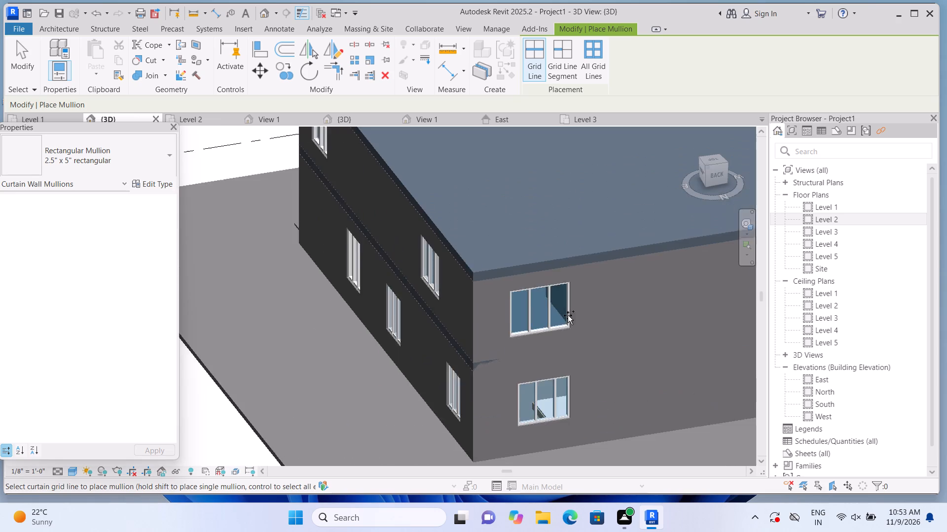
scroll(568, 315, down, 6)
key(Escape)
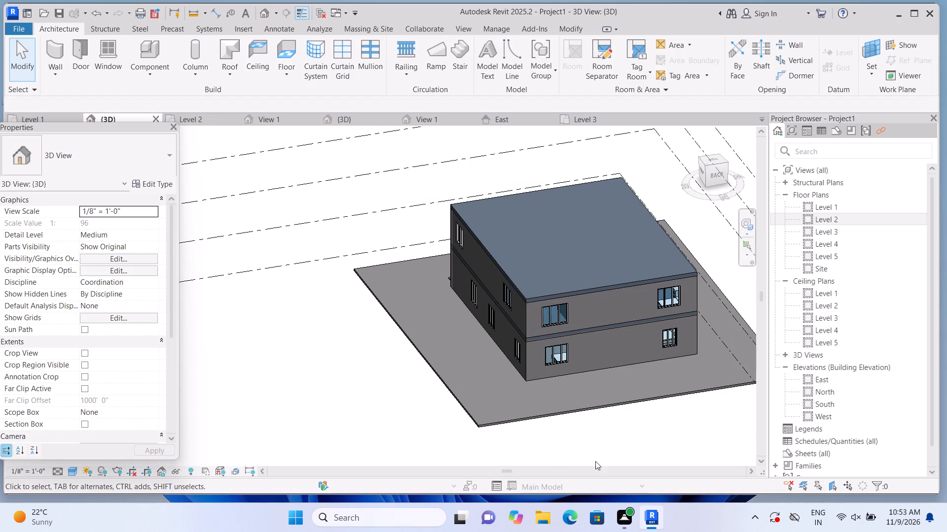
Examine the full-height Level 2 curtain walls on the west facade, focusing on the one near the north corner.
shift+middle_drag(713, 439, 581, 450)
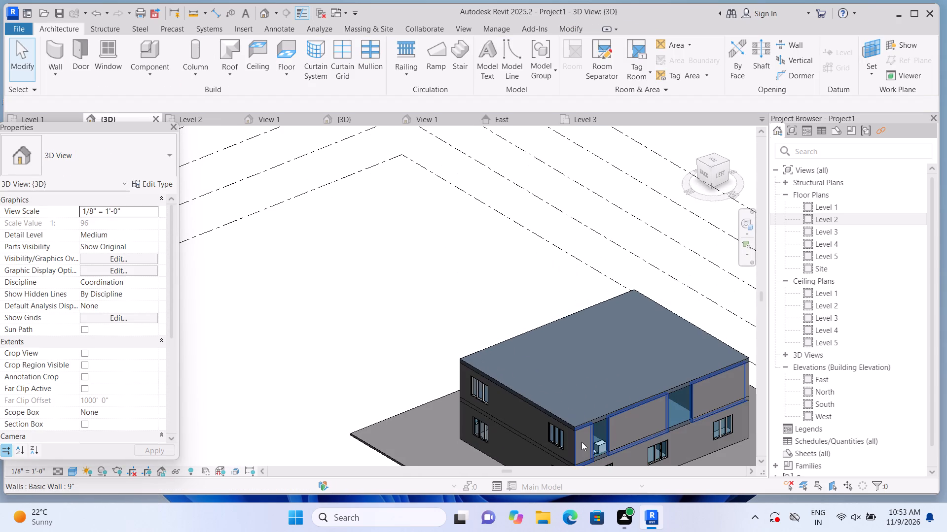
scroll(294, 244, up, 1)
scroll(314, 286, down, 6)
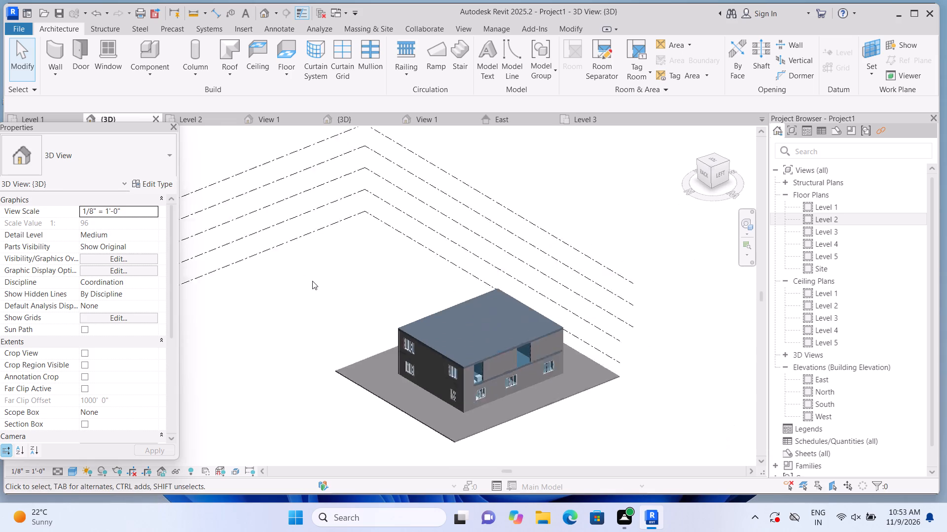
scroll(410, 403, up, 7)
scroll(447, 276, up, 1)
middle_drag(452, 277, 458, 365)
scroll(453, 380, up, 4)
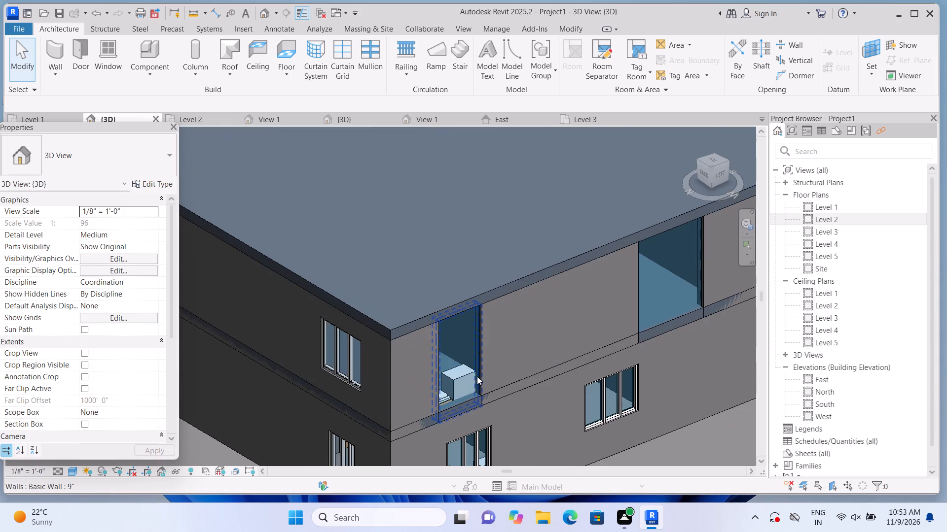
scroll(471, 379, up, 2)
middle_drag(508, 344, 533, 255)
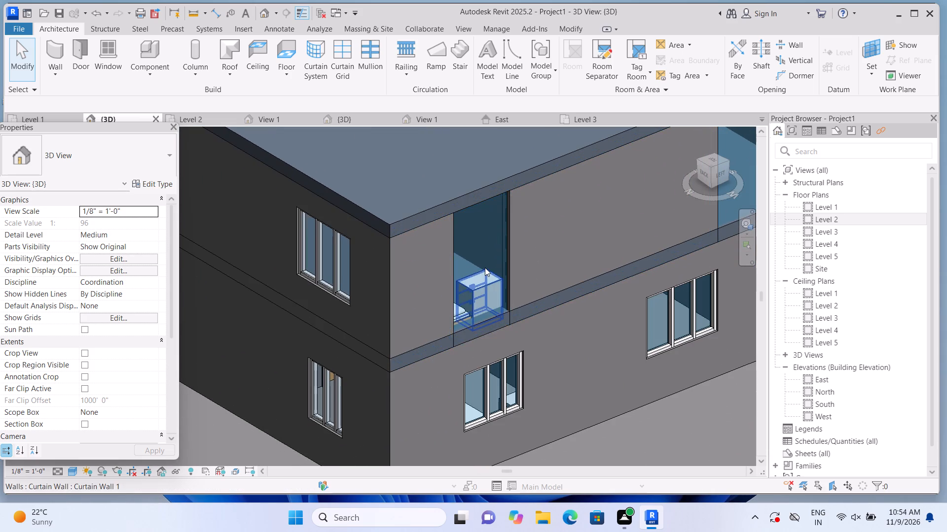
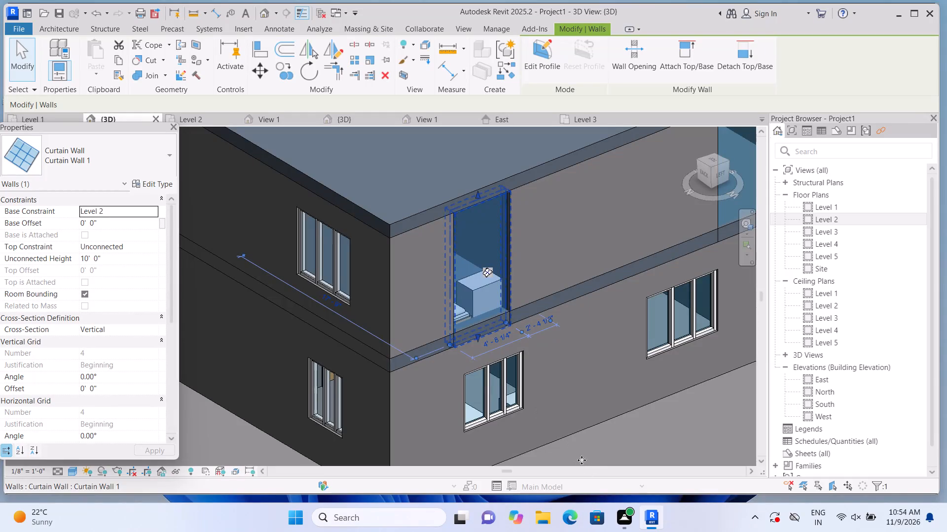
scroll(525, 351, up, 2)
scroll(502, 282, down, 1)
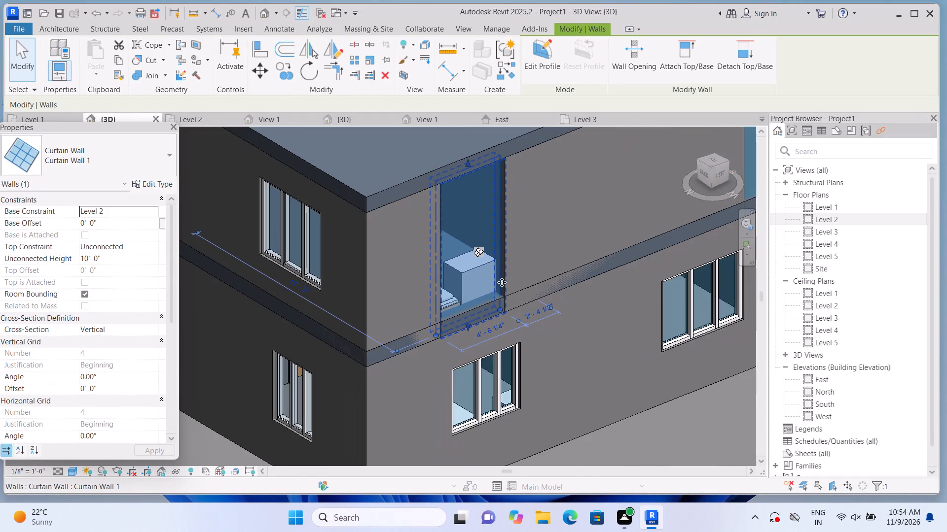
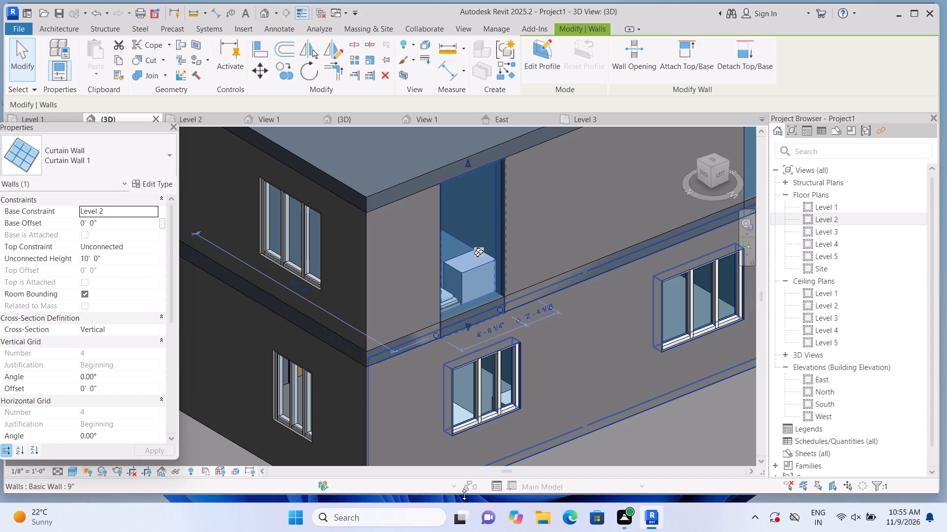
Reshape the Level 2 curtain wall nearest the corner on the west facade to about 2' 9" base offset and 5' 1" height.
scroll(470, 507, up, 1)
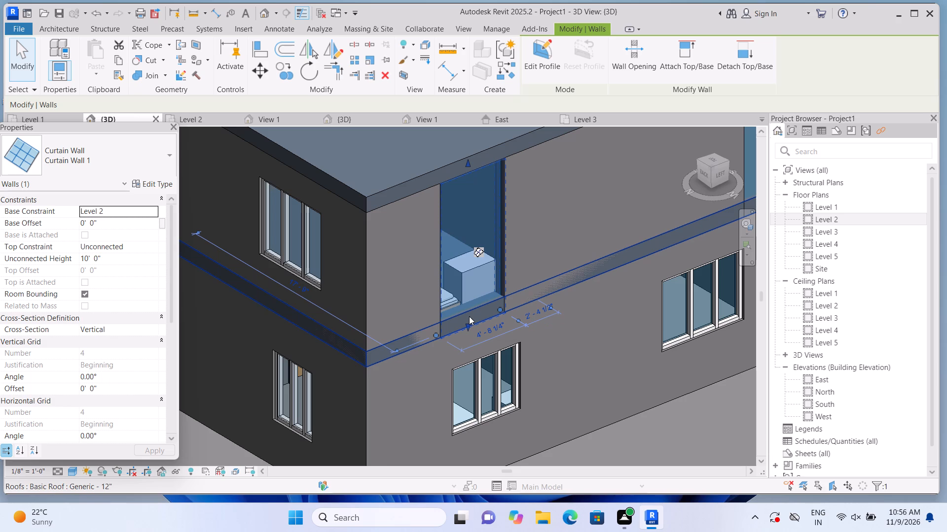
scroll(489, 270, up, 1)
scroll(481, 316, up, 1)
scroll(461, 333, down, 1)
drag(463, 335, 464, 303)
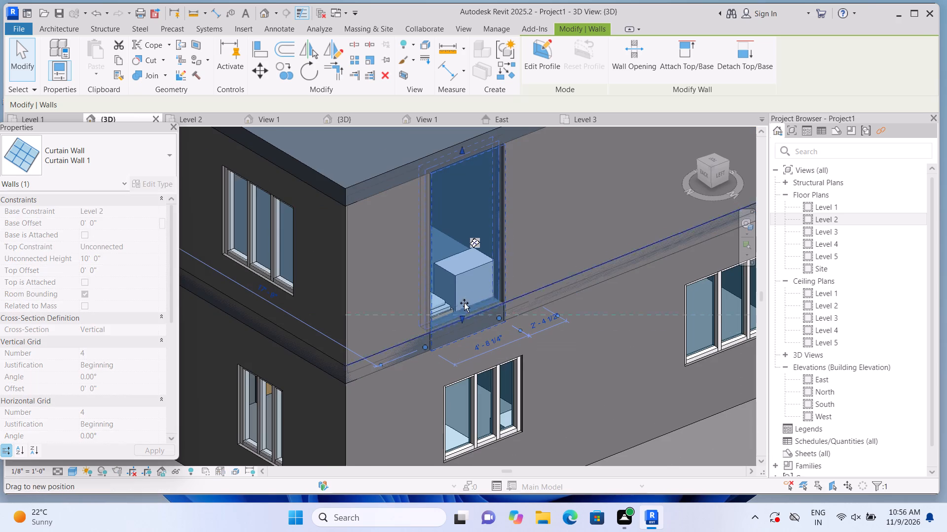
drag(464, 303, 471, 277)
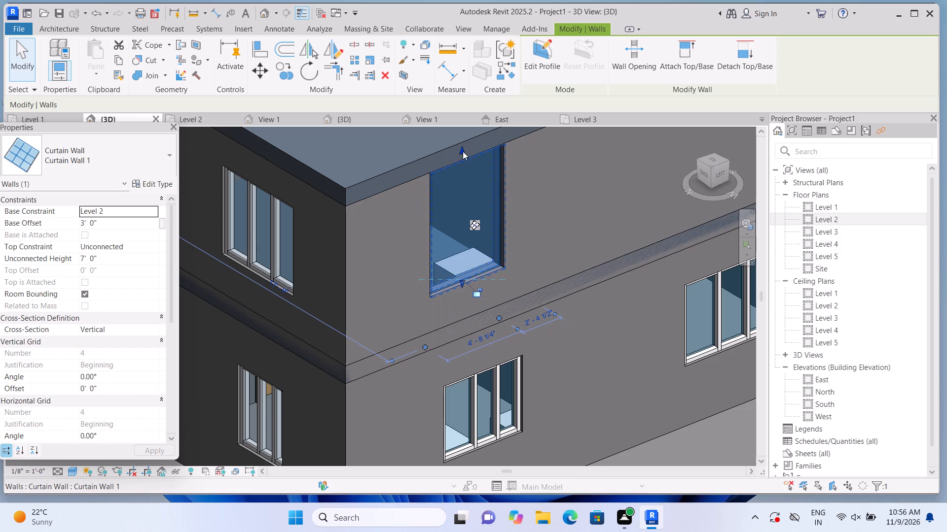
drag(462, 150, 462, 195)
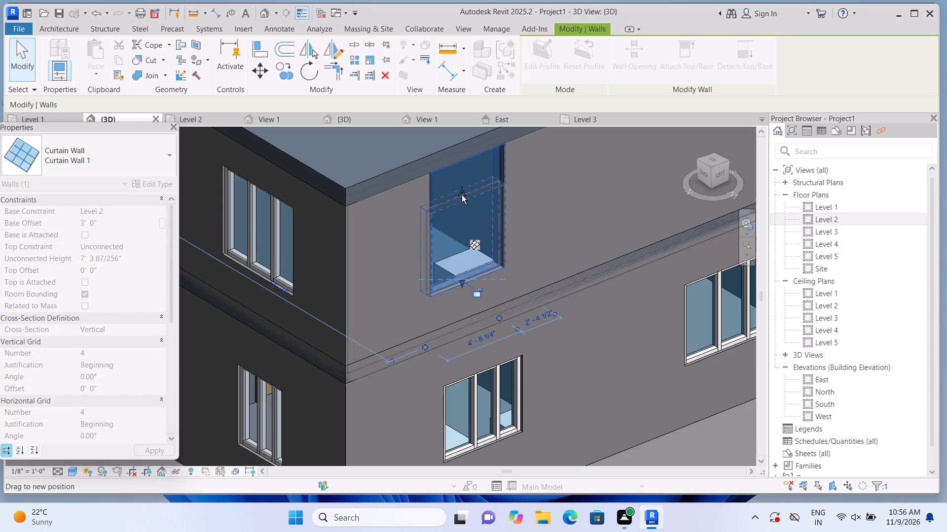
drag(462, 195, 462, 193)
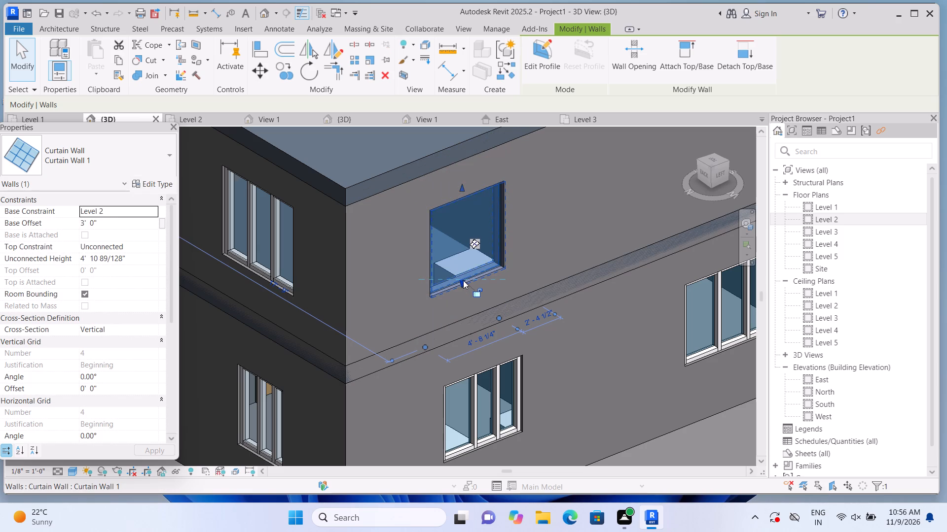
click(463, 280)
click(462, 281)
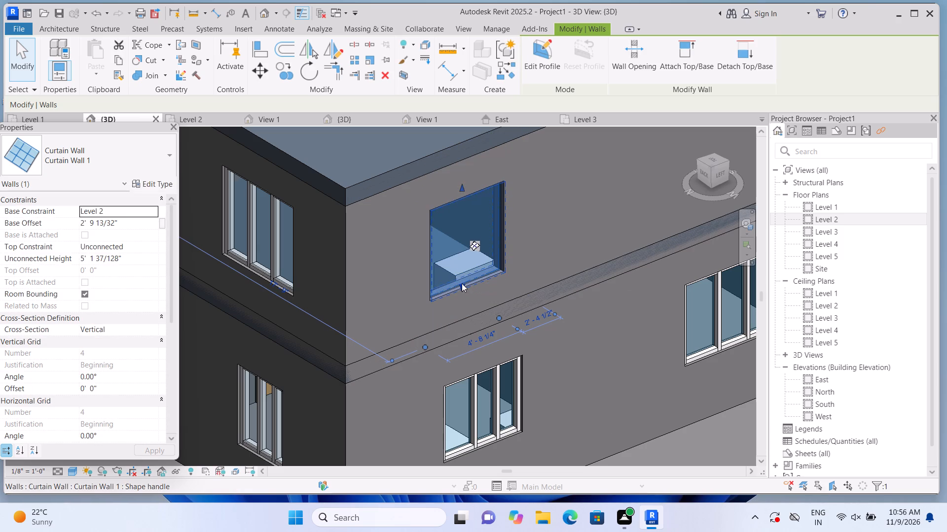
click(462, 283)
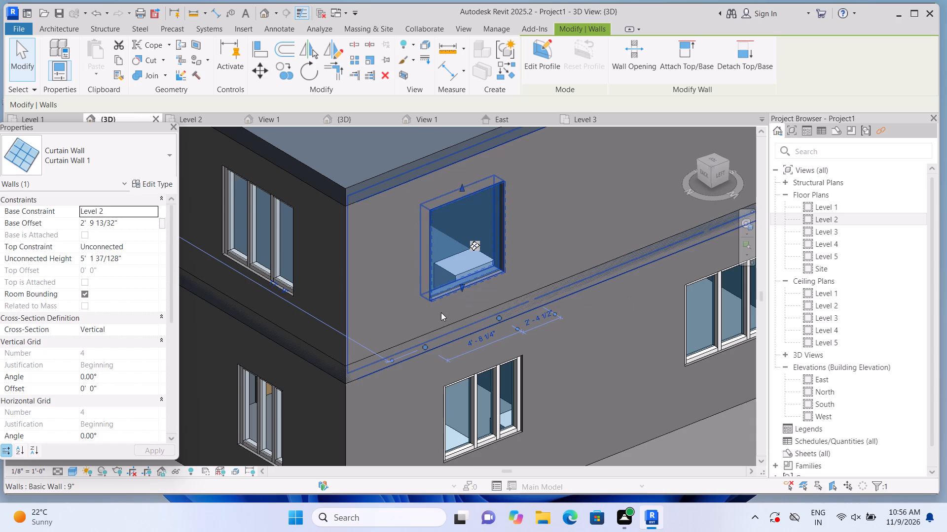
key(Escape)
Divide this corner curtain wall into three bays with vertical grid lines, one about 1' 11" from its edge, one at the remaining panel's midpoint.
scroll(441, 314, down, 1)
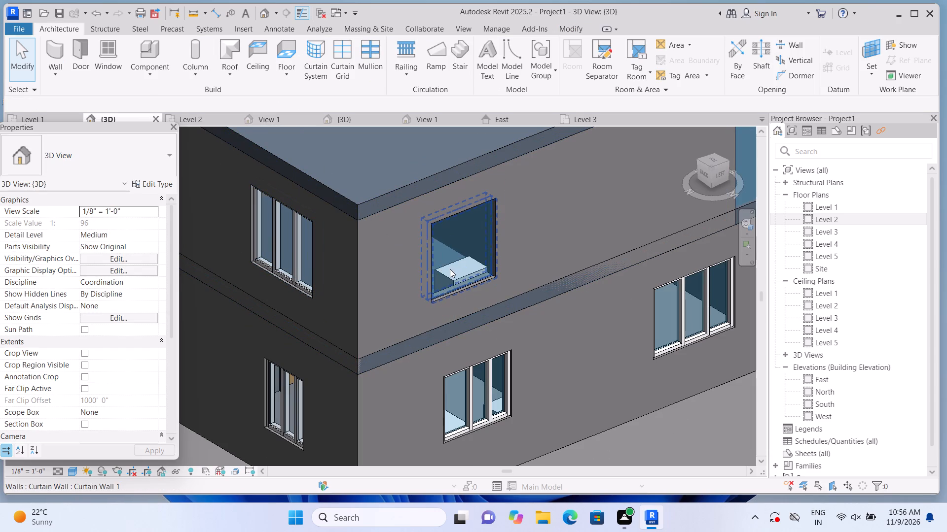
click(336, 68)
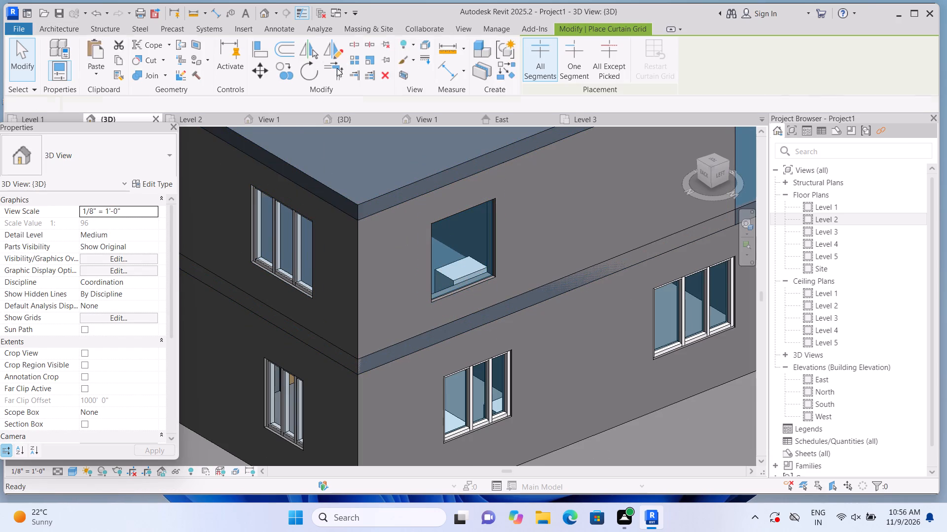
scroll(423, 230, up, 3)
scroll(465, 223, up, 1)
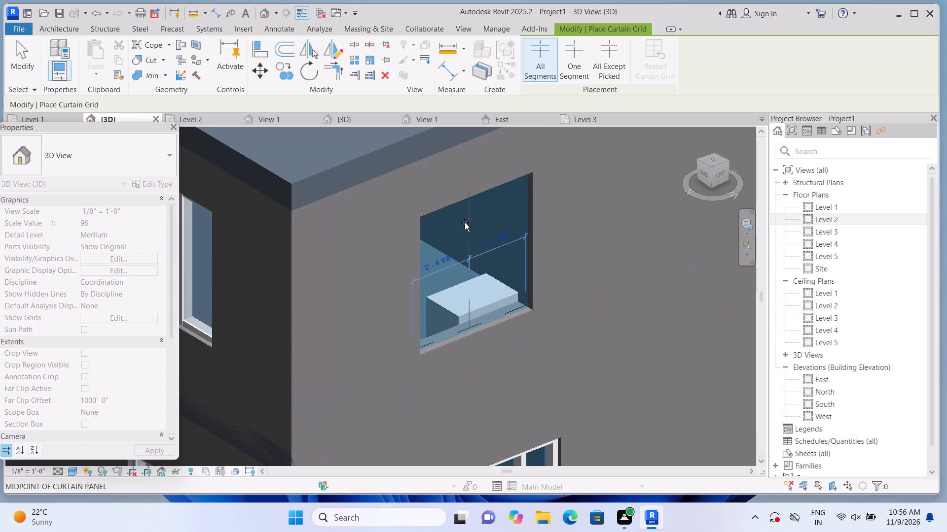
scroll(464, 223, up, 1)
click(458, 223)
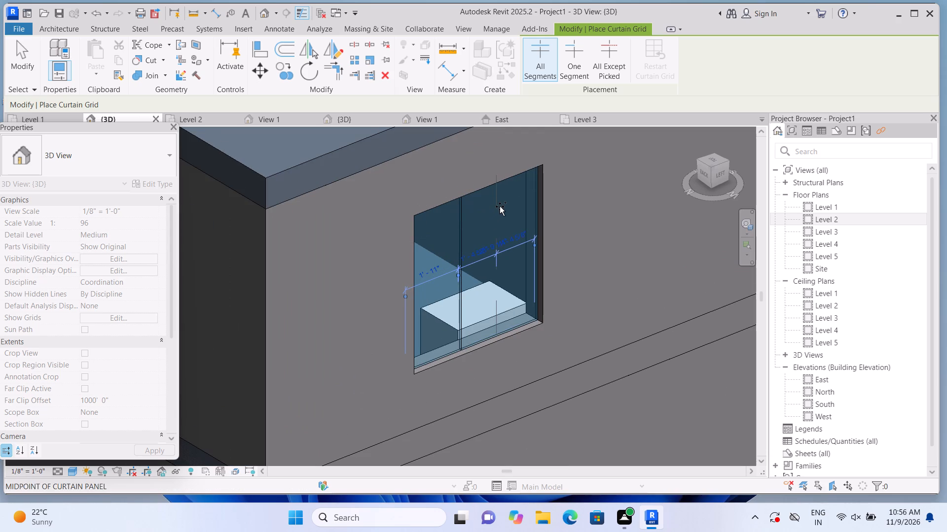
click(500, 206)
Place 2.5" x 5" rectangular mullions on both vertical grid lines and all four edges of the corner curtain wall.
click(70, 31)
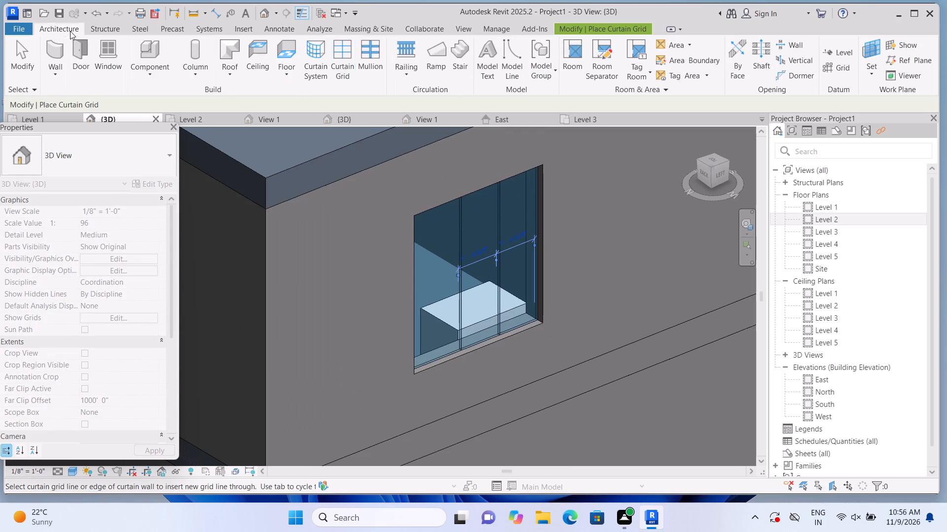
click(373, 69)
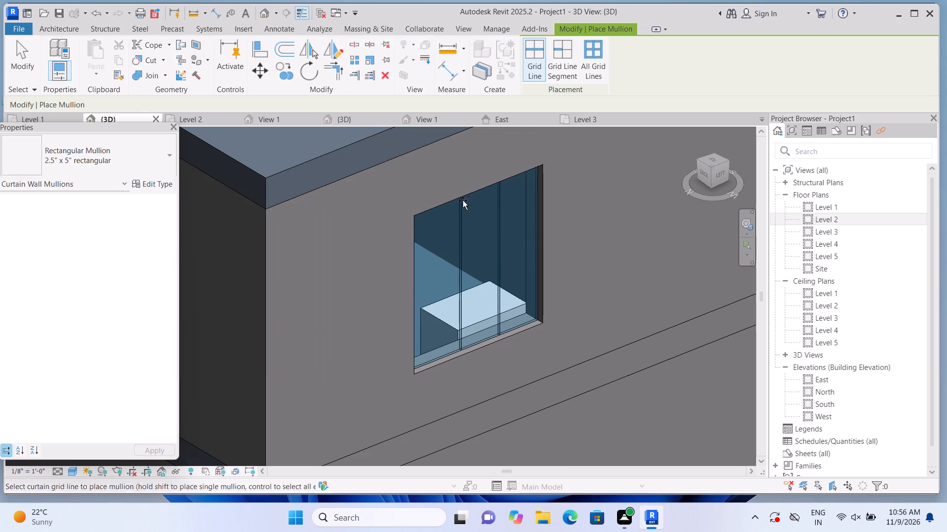
scroll(474, 228, up, 1)
click(464, 236)
click(490, 240)
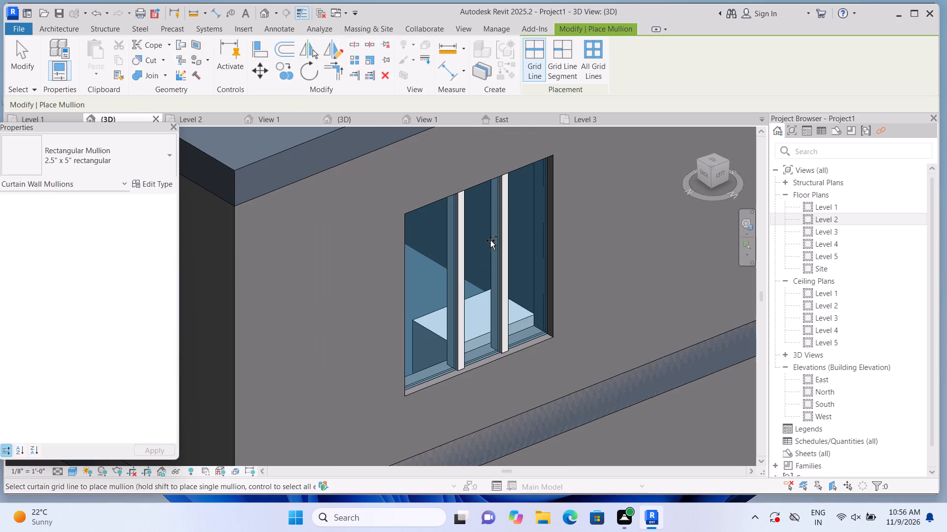
click(540, 184)
click(526, 171)
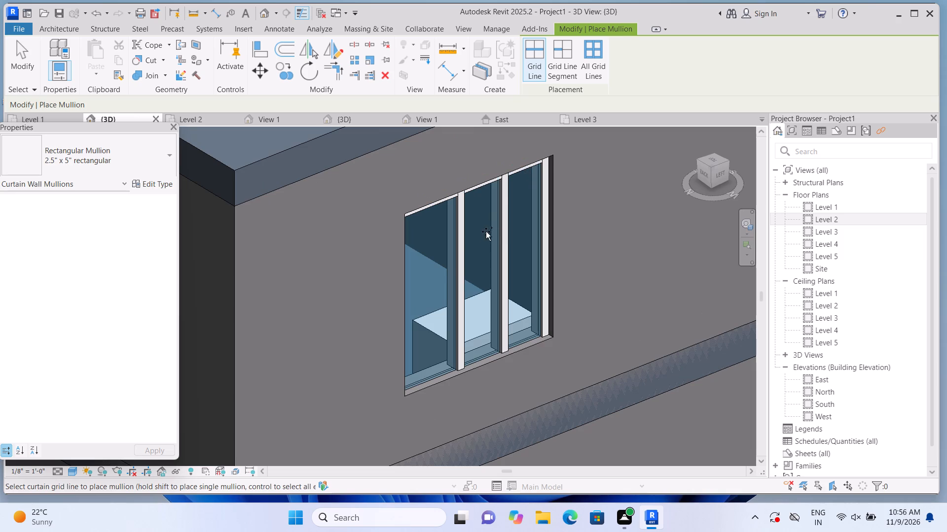
click(415, 272)
click(431, 363)
scroll(428, 358, down, 2)
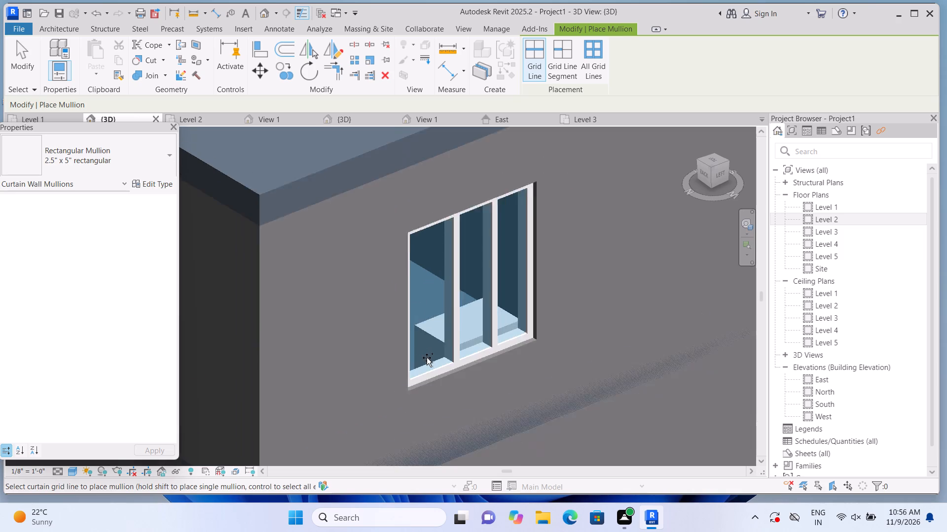
scroll(427, 358, down, 8)
key(Escape)
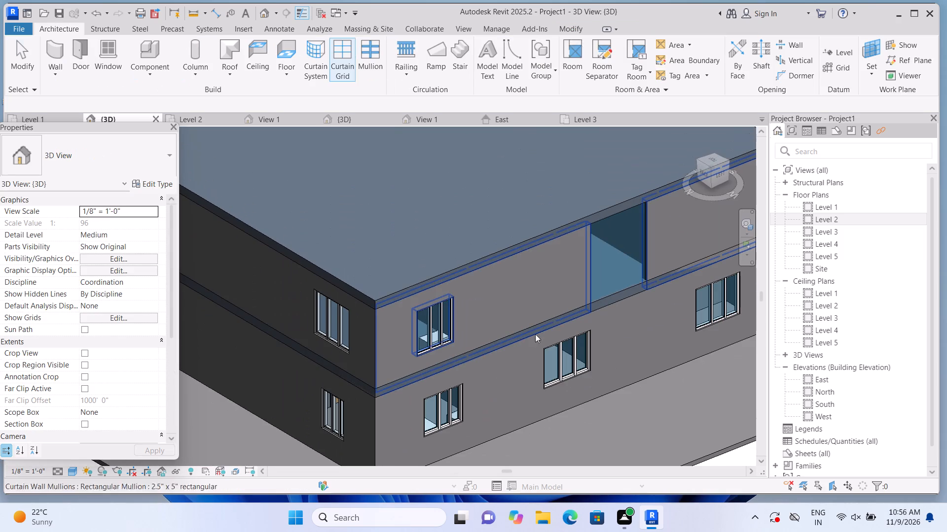
Reshape the other full-height Level 2 curtain wall on the west facade to about 2' 11" base offset and 5' 0" height.
middle_drag(566, 325, 372, 366)
scroll(494, 284, up, 1)
scroll(435, 286, up, 1)
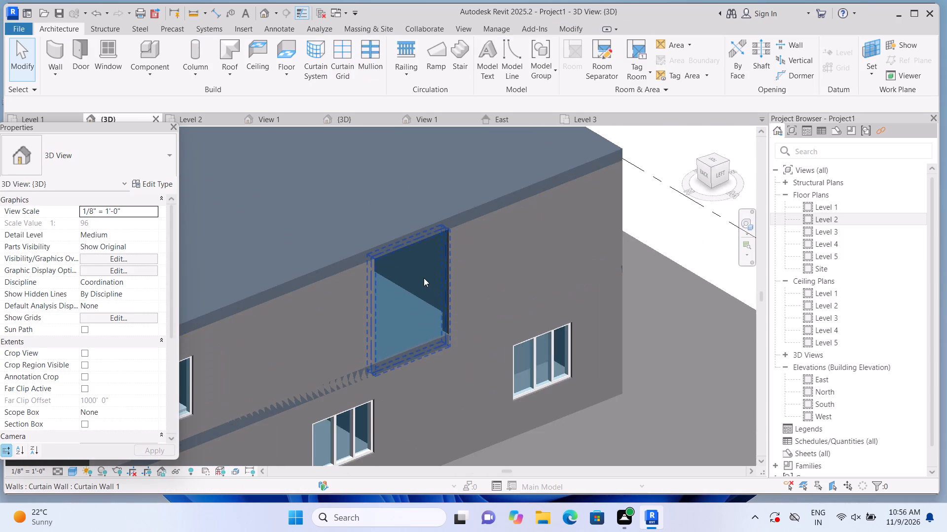
click(424, 278)
scroll(422, 333, up, 3)
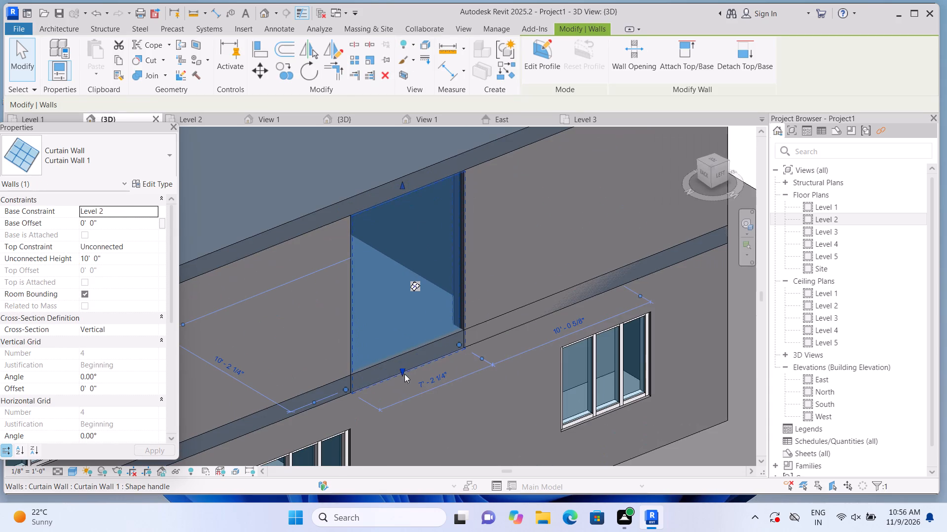
drag(402, 369, 405, 323)
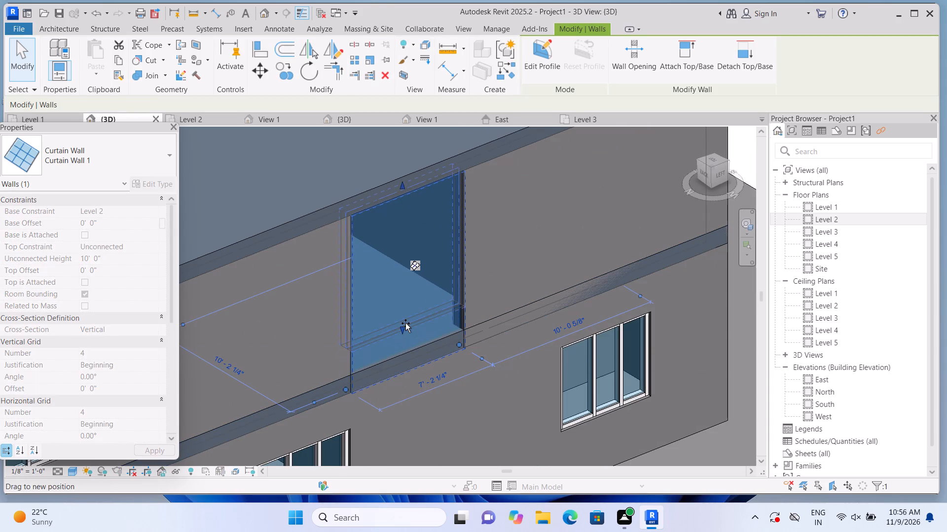
drag(405, 323, 408, 310)
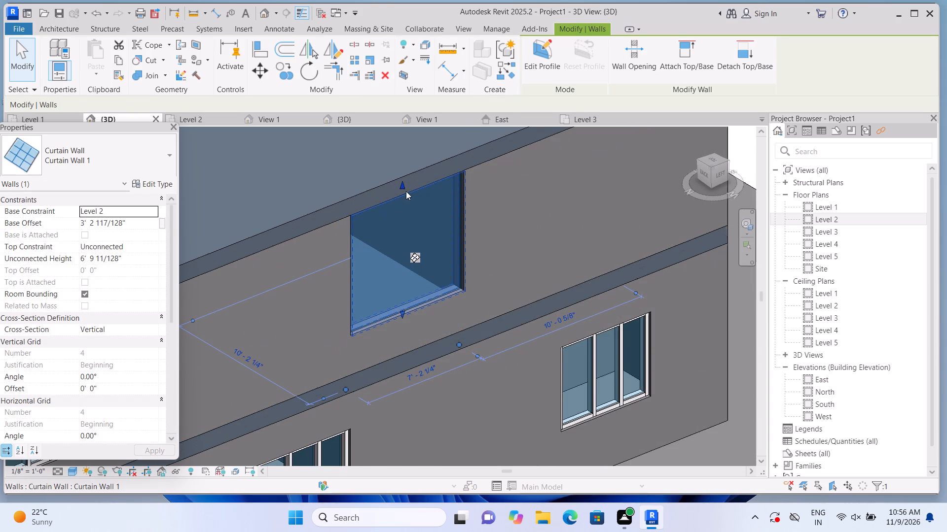
drag(401, 182, 408, 224)
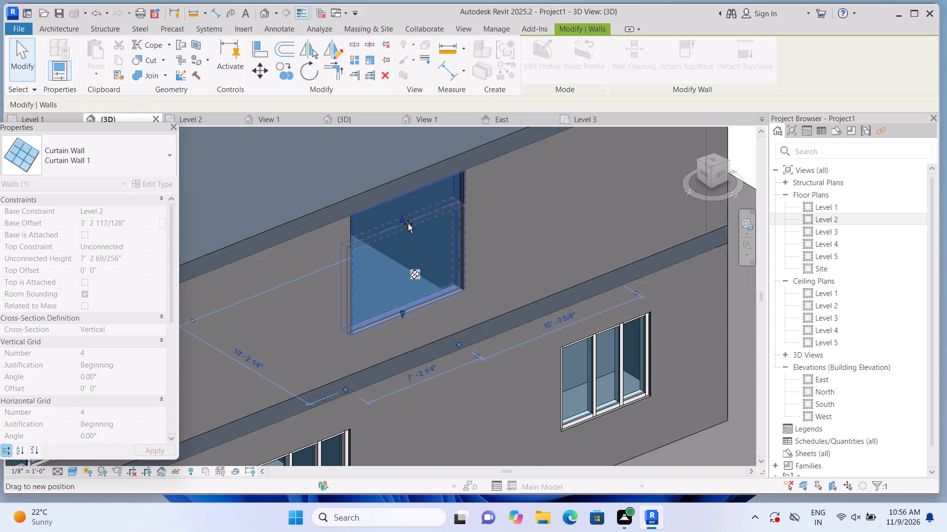
drag(408, 224, 408, 226)
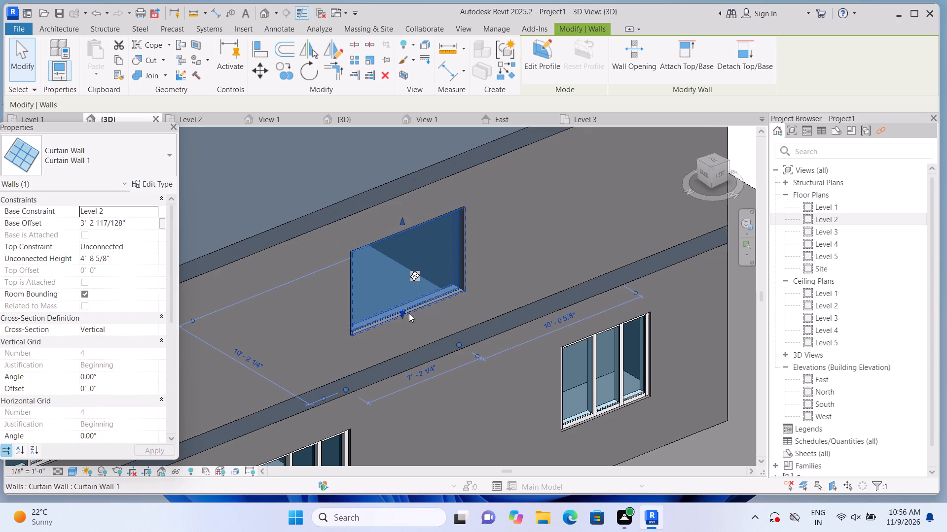
click(402, 312)
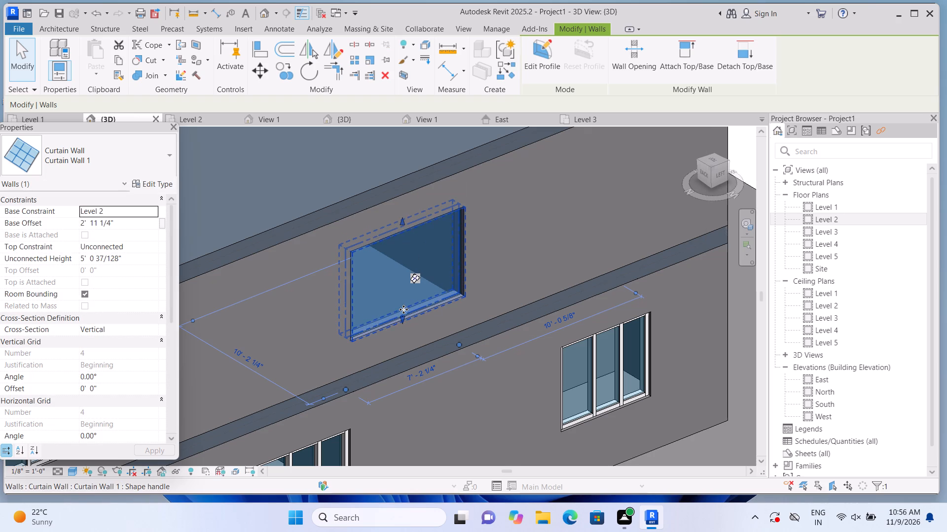
key(Escape)
Divide the second west curtain wall into three bays with vertical grid lines, one about 2' 9" from its edge, one at the remaining panel's midpoint.
scroll(272, 226, down, 7)
middle_drag(258, 210, 349, 265)
scroll(348, 272, up, 1)
scroll(245, 118, up, 1)
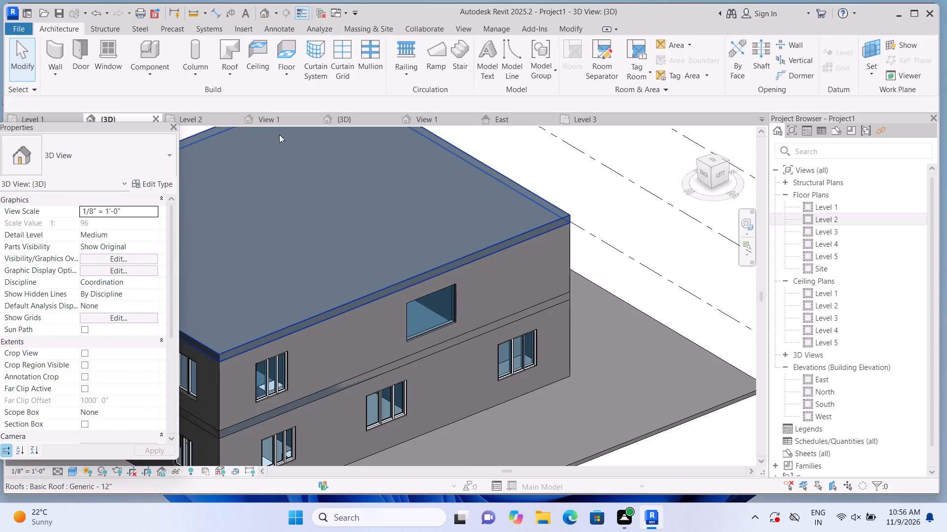
click(345, 76)
scroll(466, 337, up, 4)
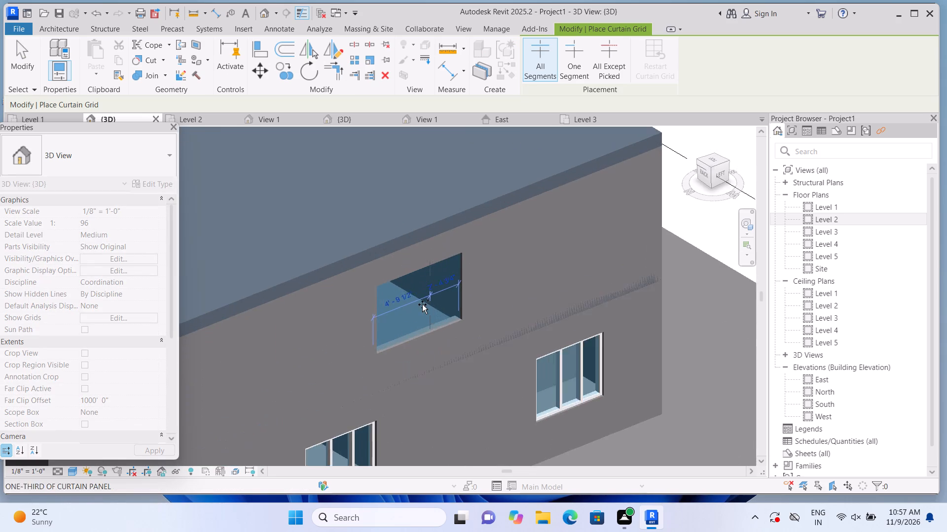
scroll(422, 304, up, 5)
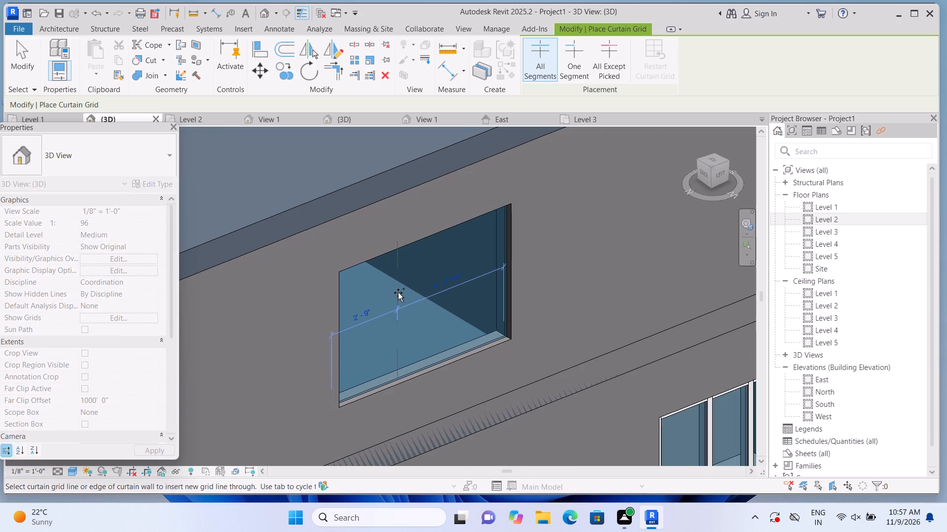
click(398, 293)
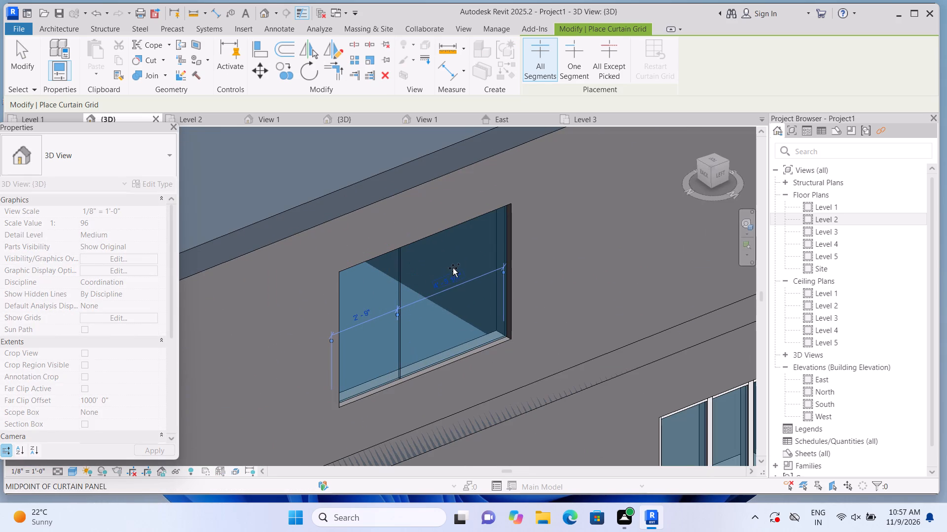
click(458, 252)
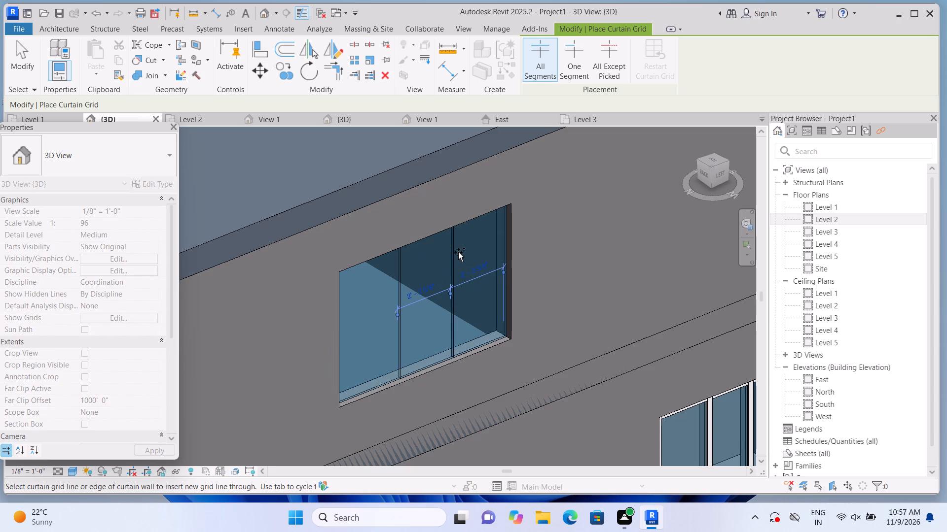
Place 2.5" x 5" rectangular mullions on both vertical grid lines and all four edges of the second west curtain wall.
click(72, 32)
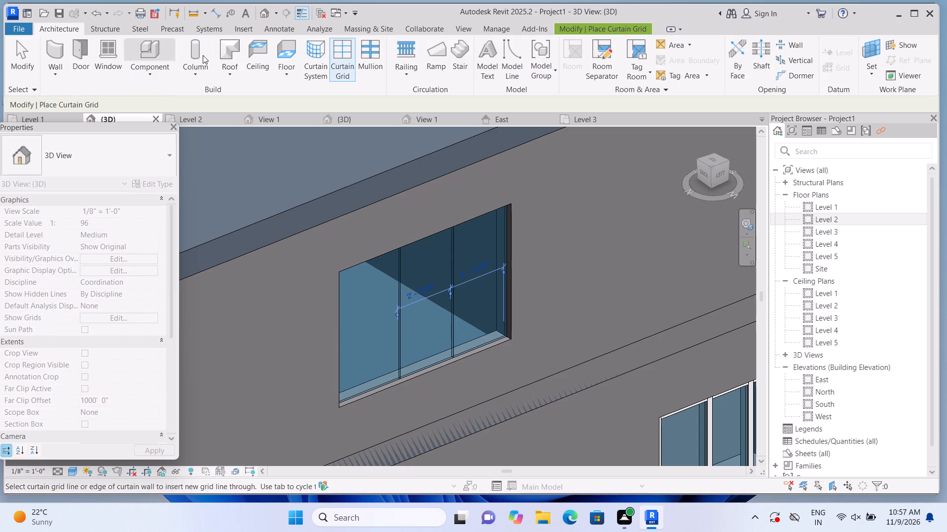
click(360, 72)
scroll(409, 278, up, 1)
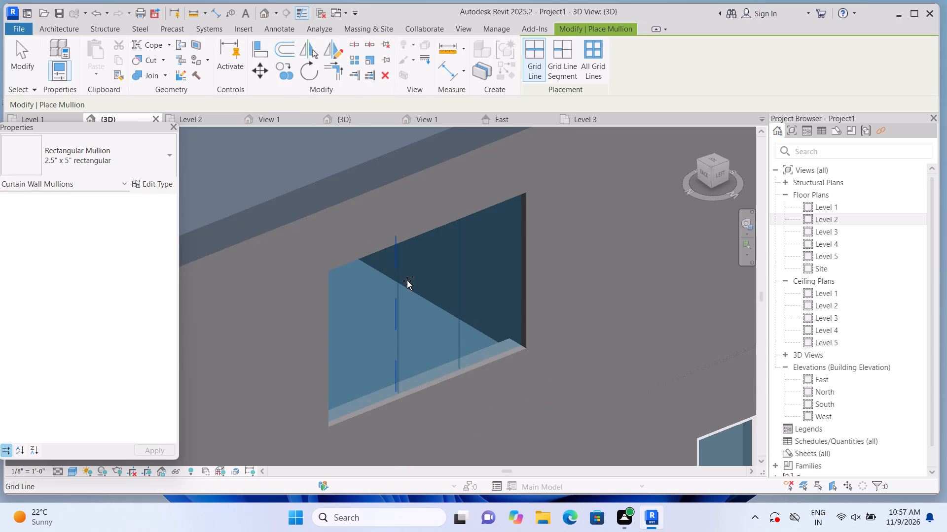
click(407, 281)
click(461, 278)
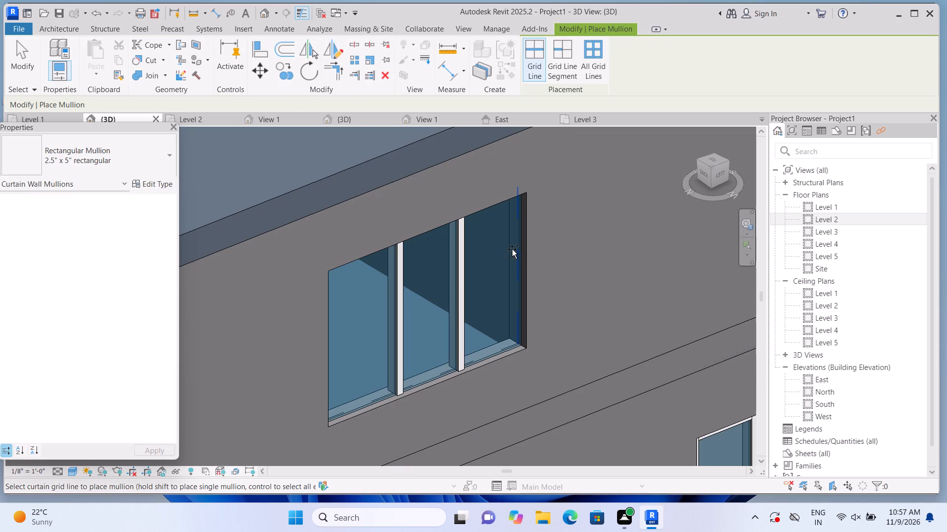
click(512, 249)
click(483, 222)
click(349, 322)
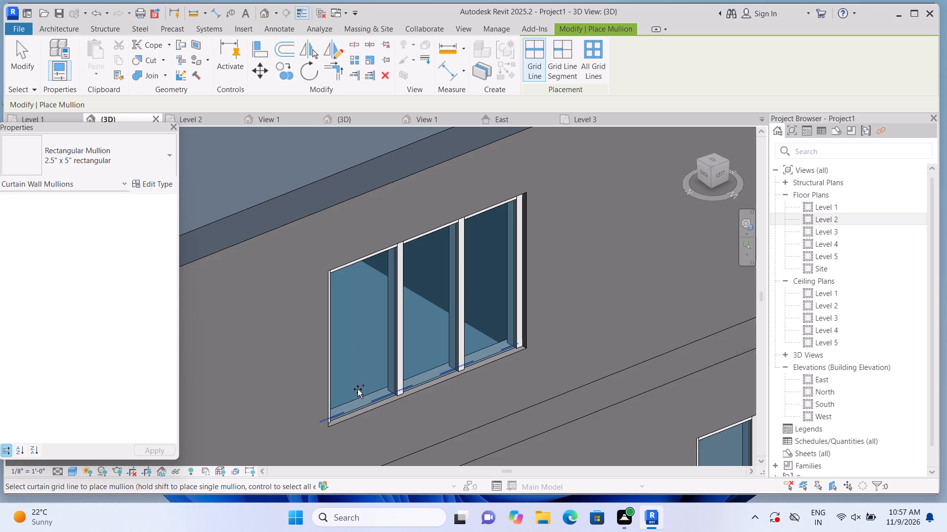
click(361, 399)
scroll(366, 389, down, 12)
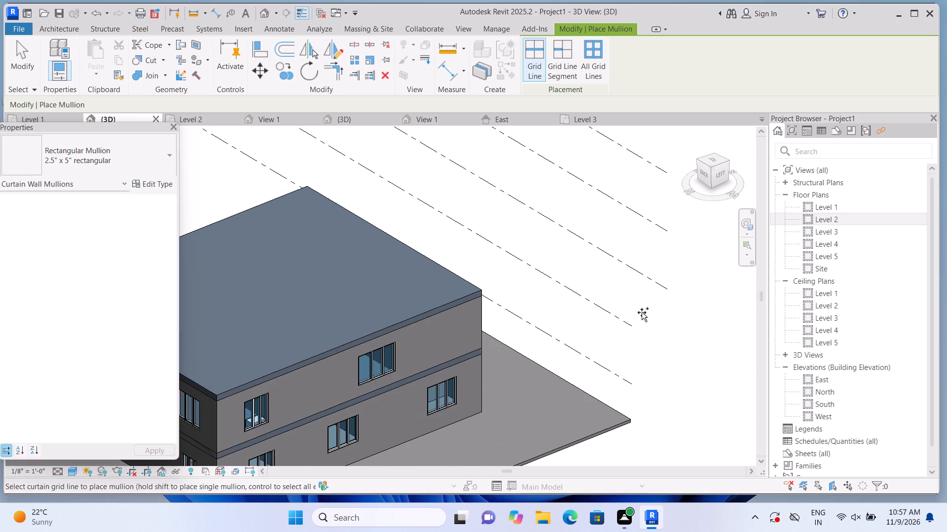
Leave mullion placement and examine the mullioned windows on both levels of the north and west facades from several angles.
key(Escape)
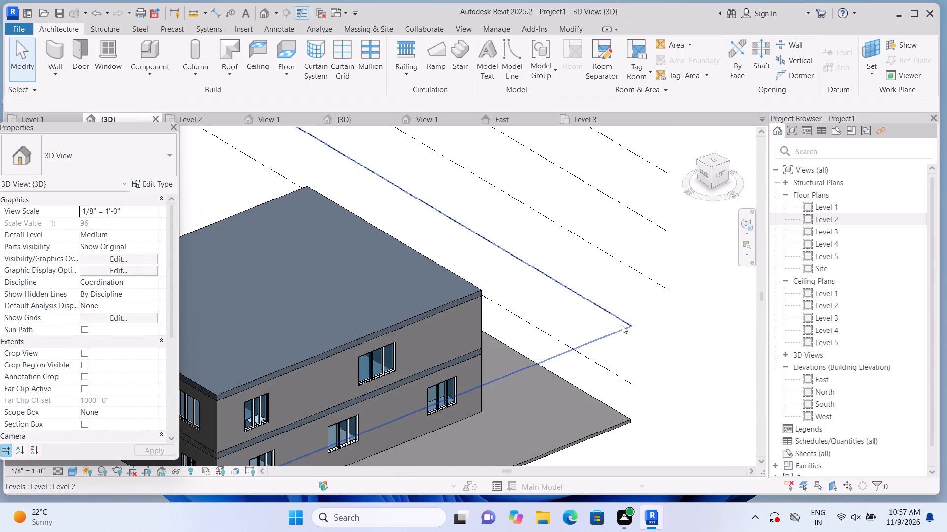
shift+middle_drag(622, 347, 498, 387)
scroll(495, 376, down, 3)
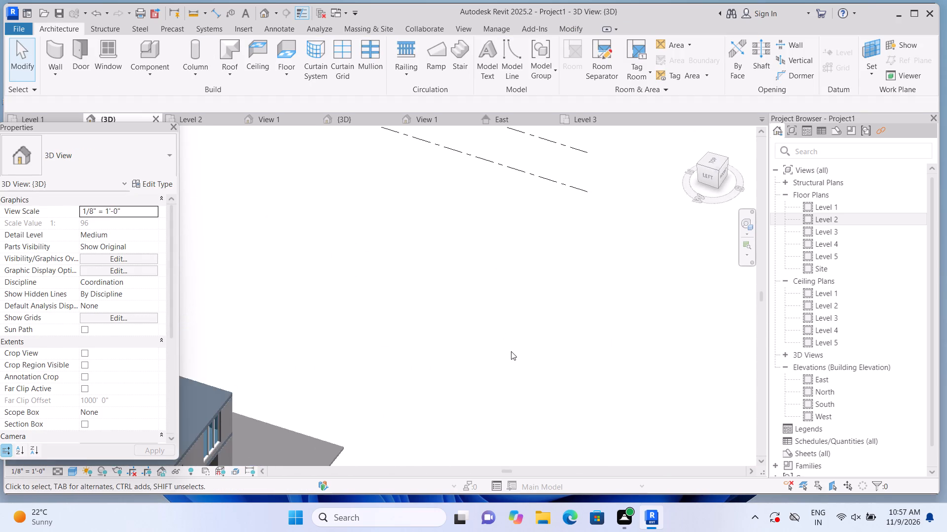
scroll(511, 351, down, 7)
scroll(461, 422, up, 5)
shift+middle_drag(435, 412, 467, 394)
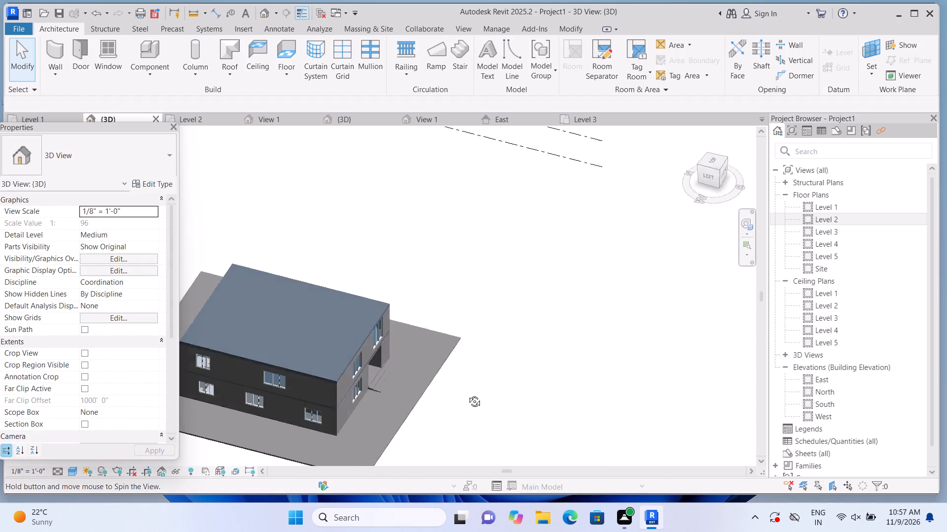
shift+middle_drag(467, 394, 469, 392)
shift+middle_drag(461, 412, 495, 411)
scroll(447, 439, up, 1)
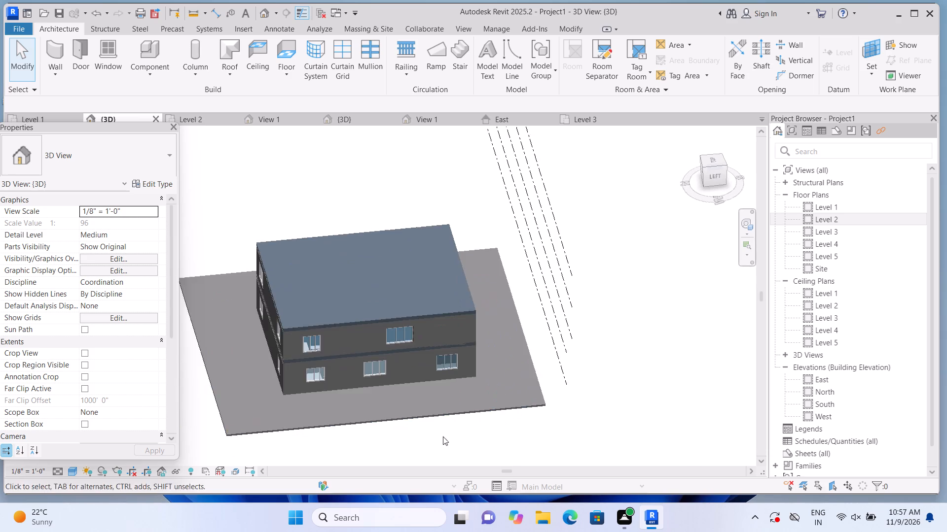
shift+middle_drag(441, 436, 491, 426)
scroll(481, 311, up, 1)
scroll(512, 388, up, 1)
middle_drag(510, 387, 455, 427)
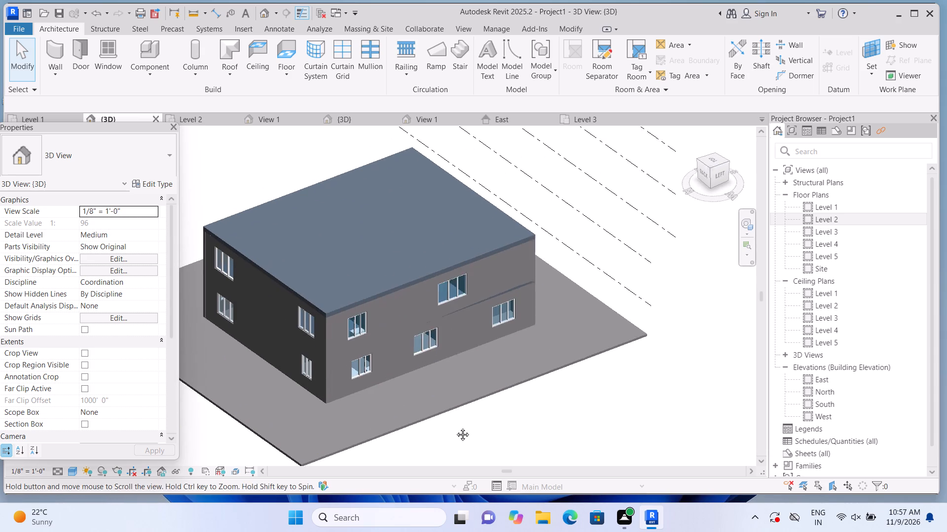
middle_drag(455, 427, 442, 429)
scroll(351, 405, up, 2)
scroll(290, 372, up, 3)
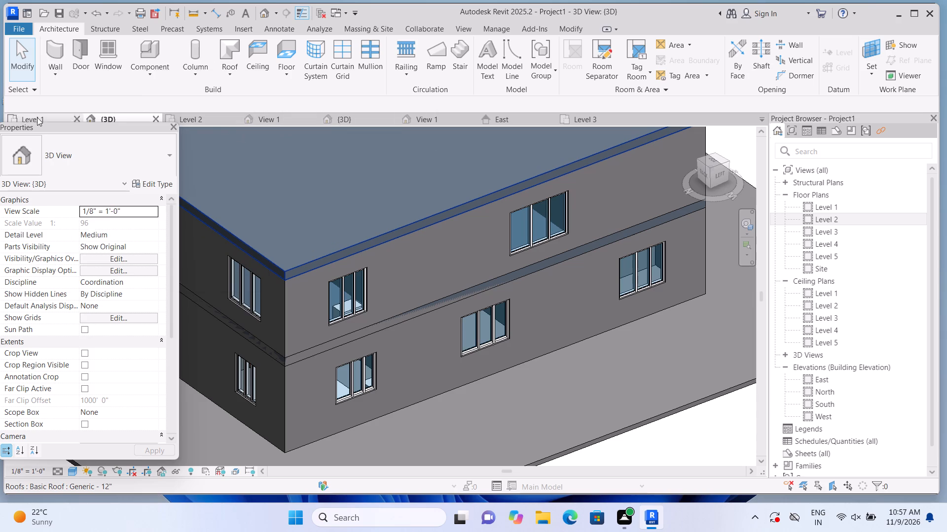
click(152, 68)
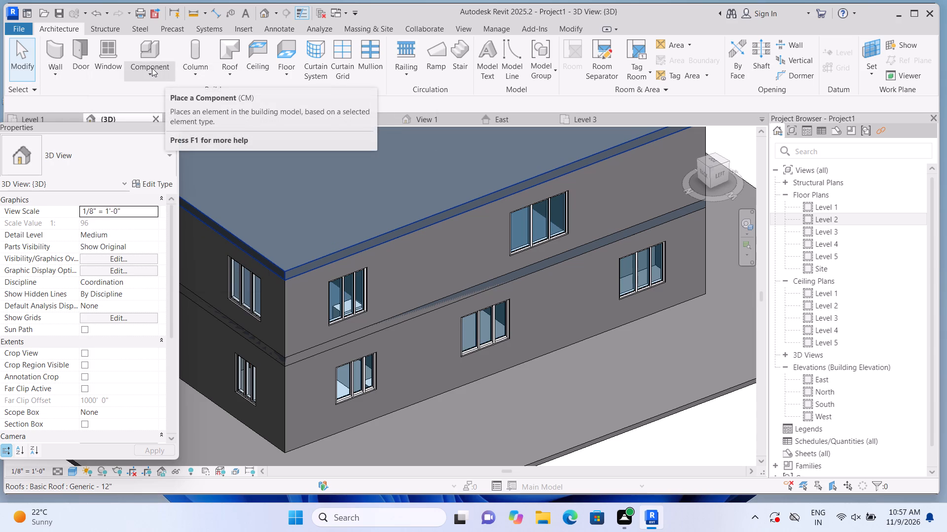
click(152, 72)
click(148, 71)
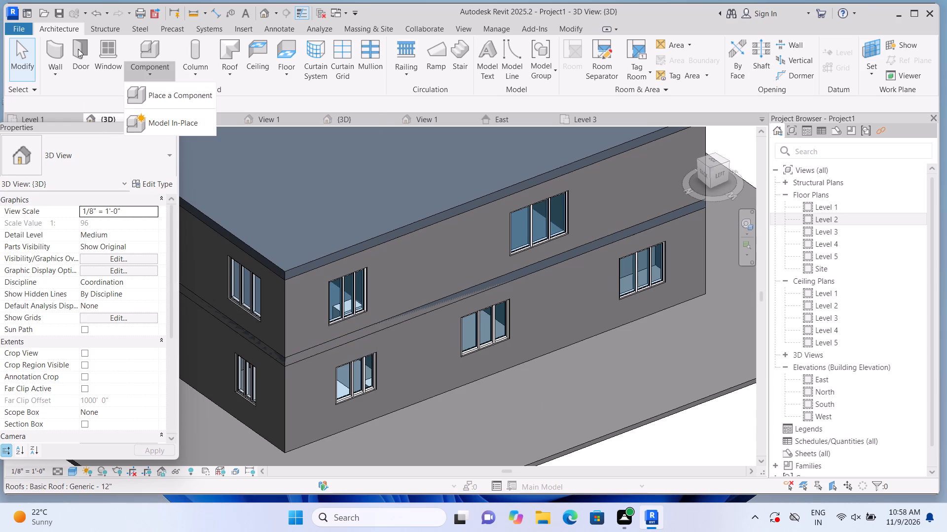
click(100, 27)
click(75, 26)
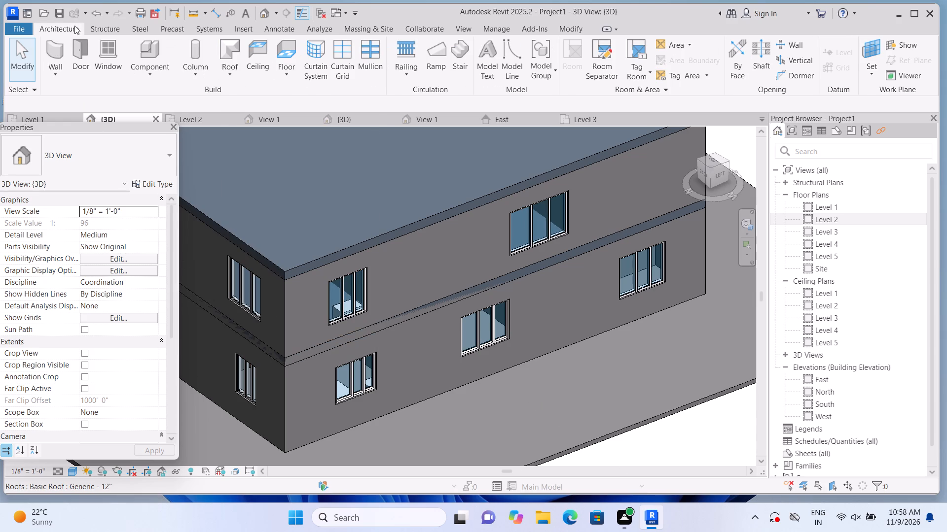
Return to the home 3D view and examine the front entrance steps and recessed porch at the corner of the house.
scroll(312, 266, down, 7)
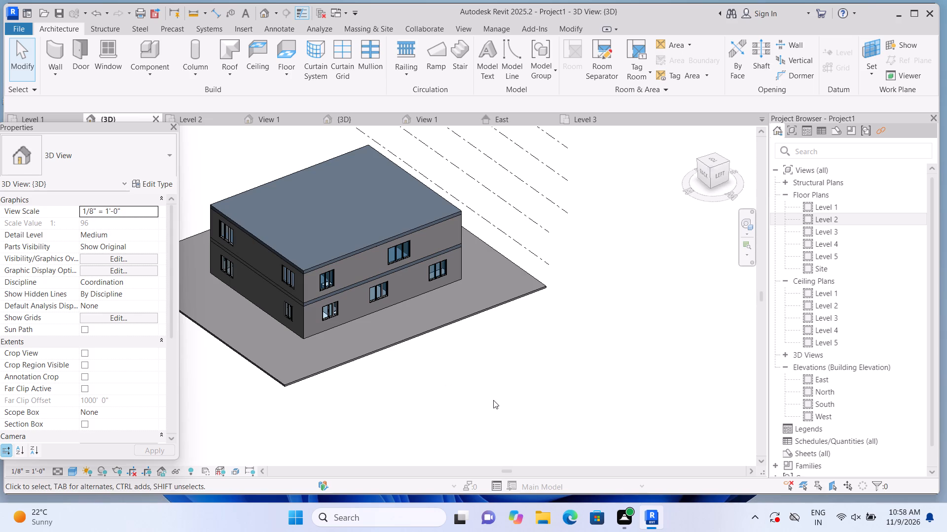
click(693, 133)
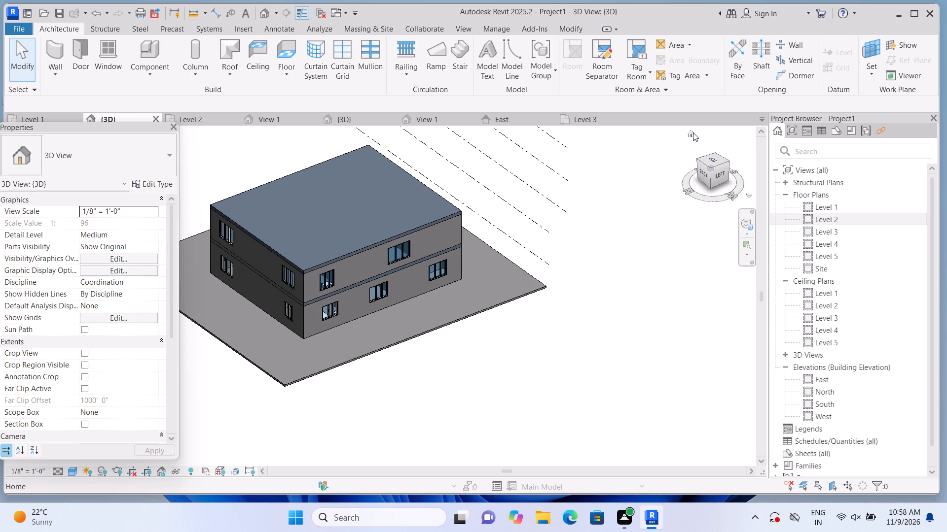
scroll(183, 338, up, 5)
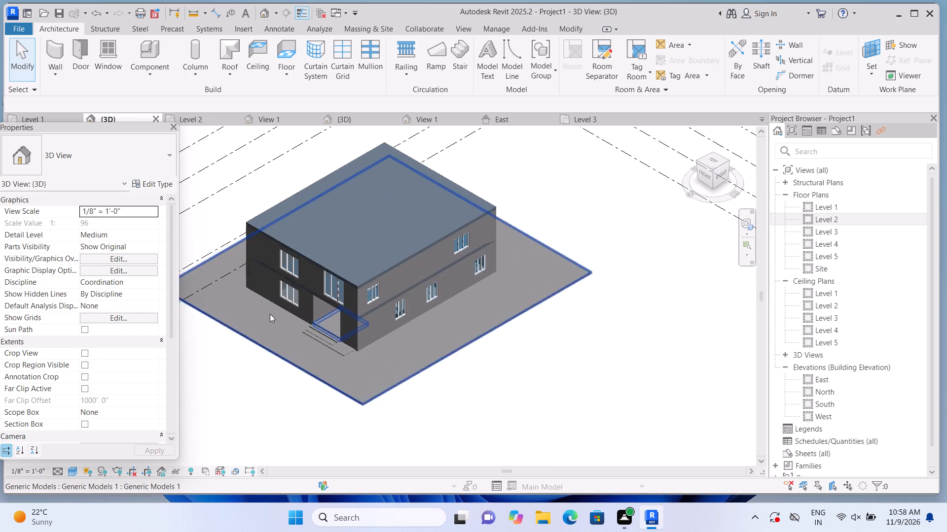
scroll(270, 314, up, 9)
middle_drag(263, 373, 218, 397)
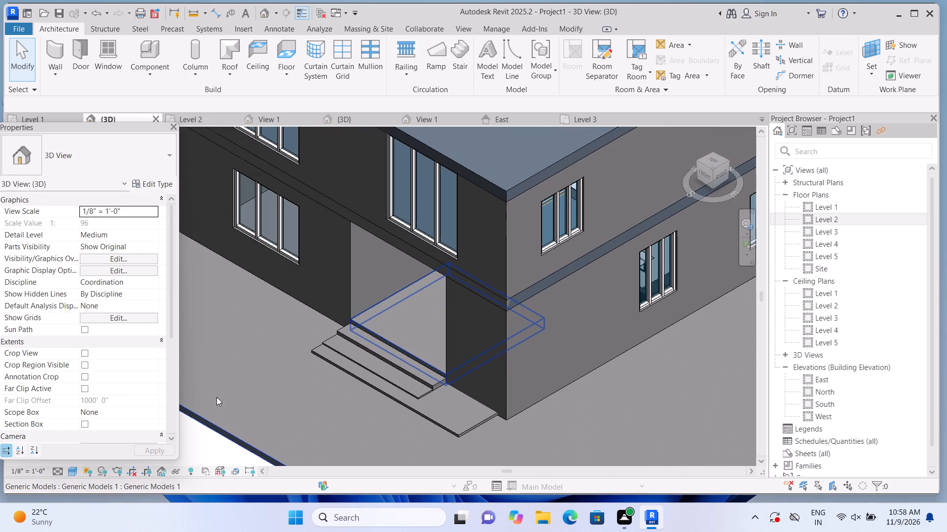
scroll(424, 468, up, 2)
middle_drag(398, 442, 334, 394)
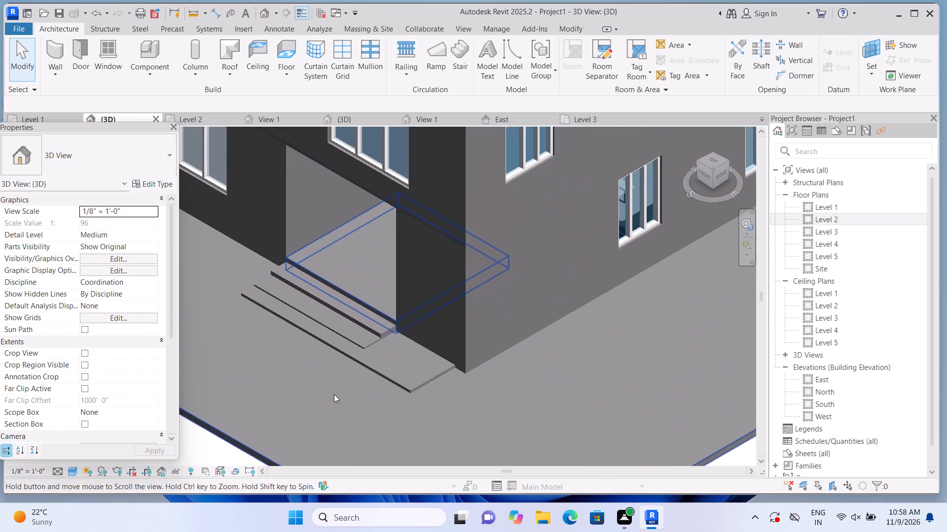
middle_drag(334, 394, 336, 396)
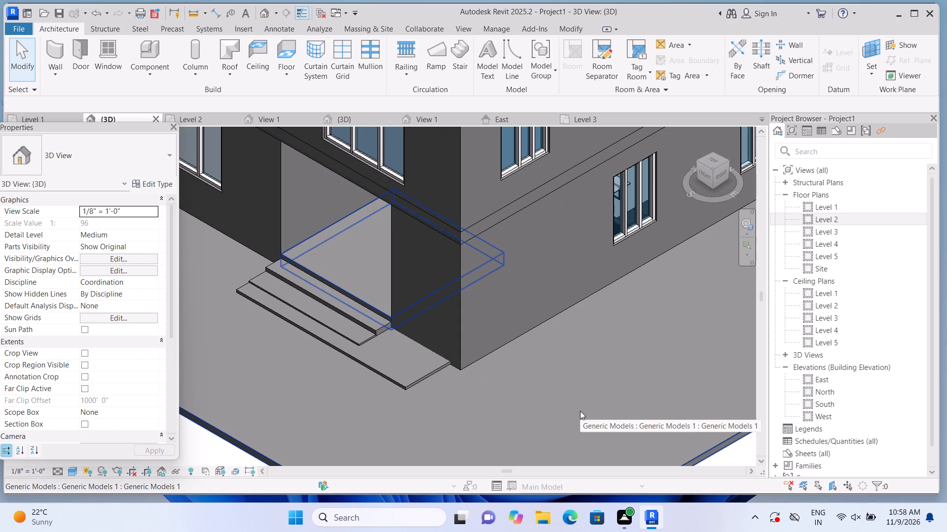
key(Escape)
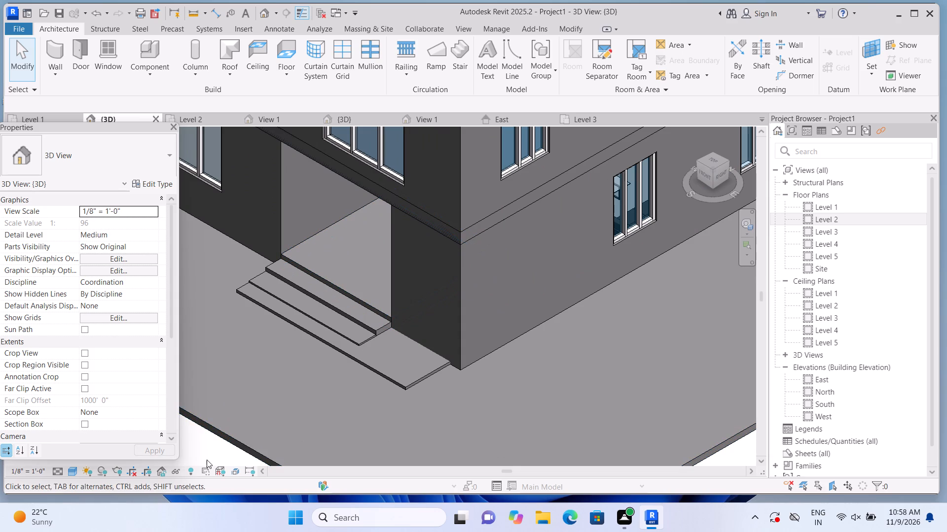
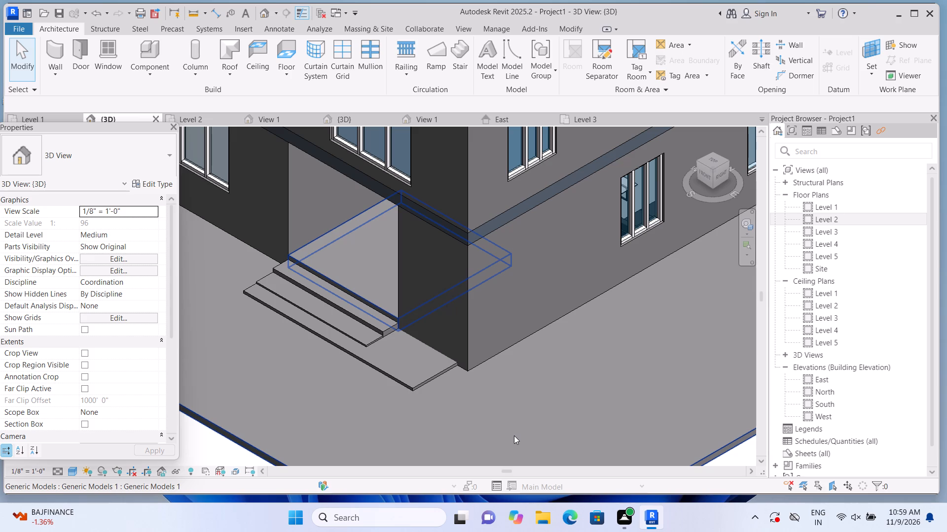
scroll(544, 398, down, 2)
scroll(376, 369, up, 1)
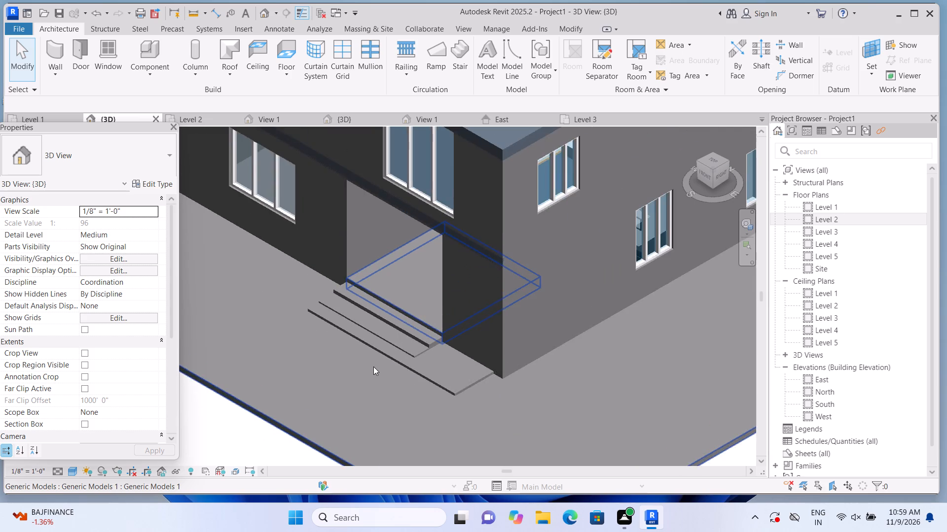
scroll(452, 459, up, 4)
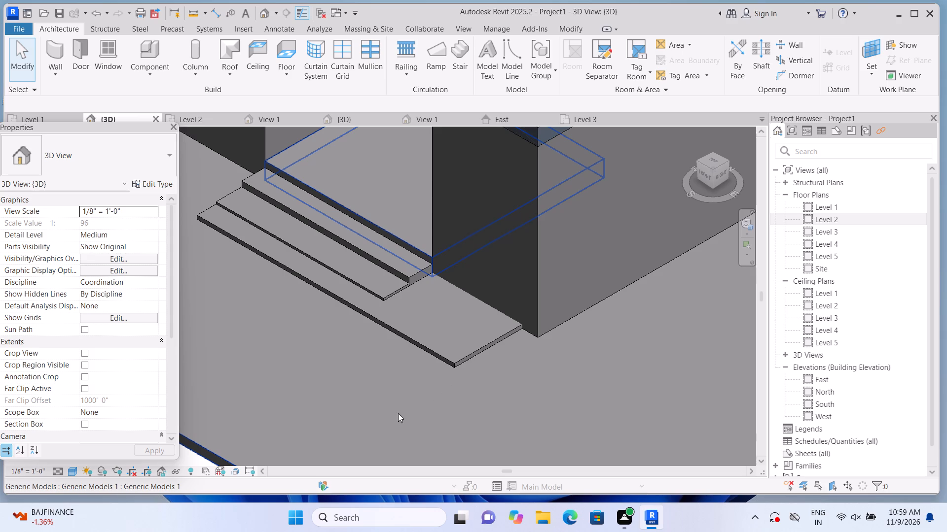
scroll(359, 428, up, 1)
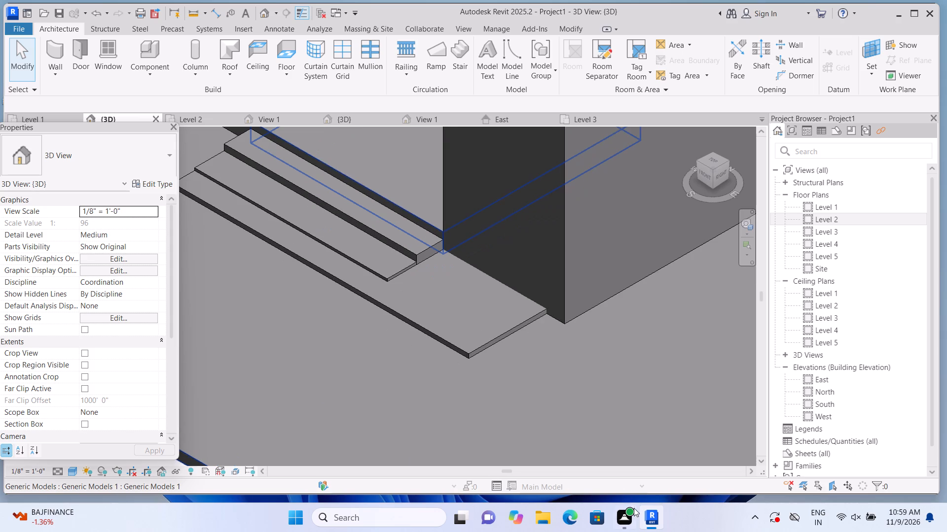
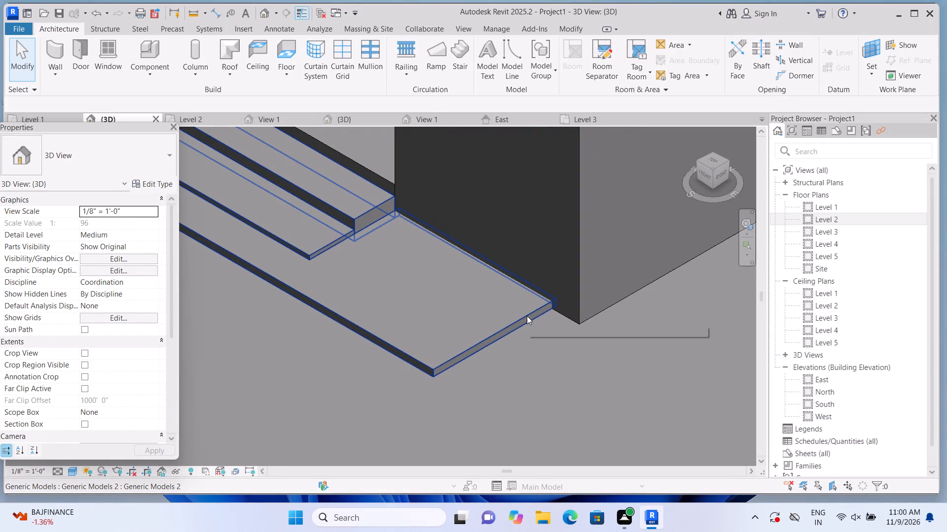
Pull the corner-side end of the lowest entrance step back slightly from the building corner.
click(483, 319)
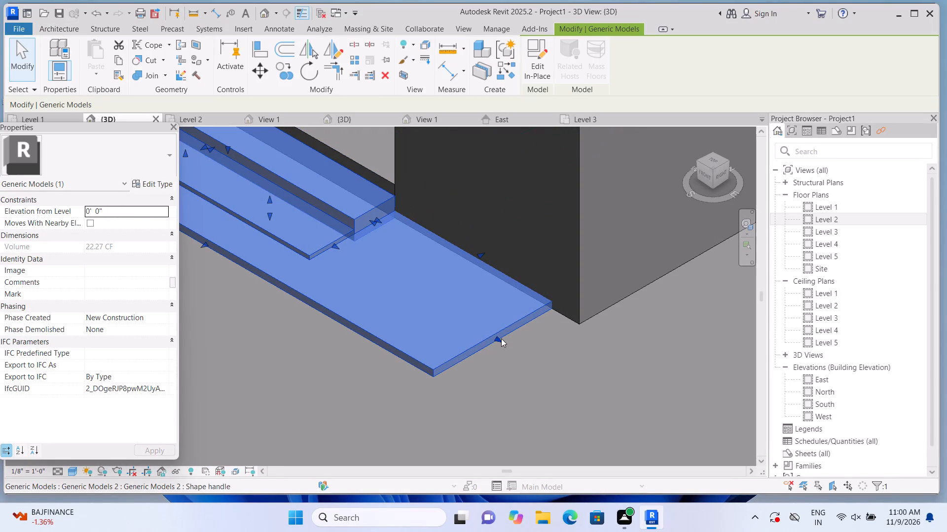
scroll(501, 338, up, 1)
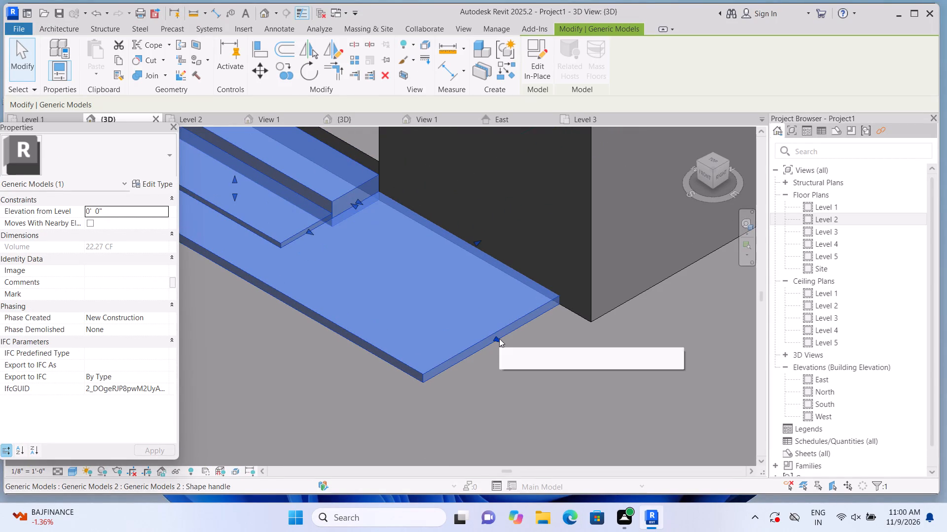
drag(497, 338, 488, 332)
scroll(490, 354, down, 9)
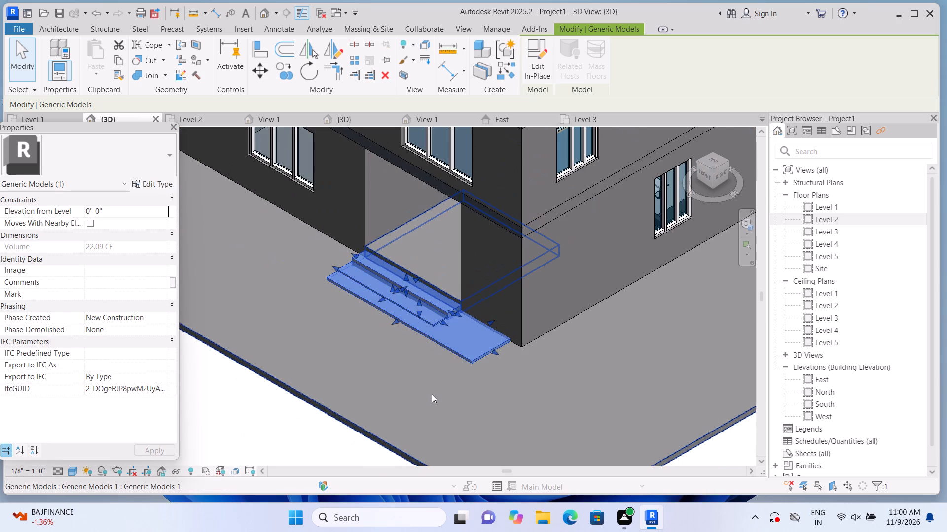
key(Escape)
Examine the entrance steps, front facade and adjoining house corner from several angles.
middle_drag(260, 436, 270, 443)
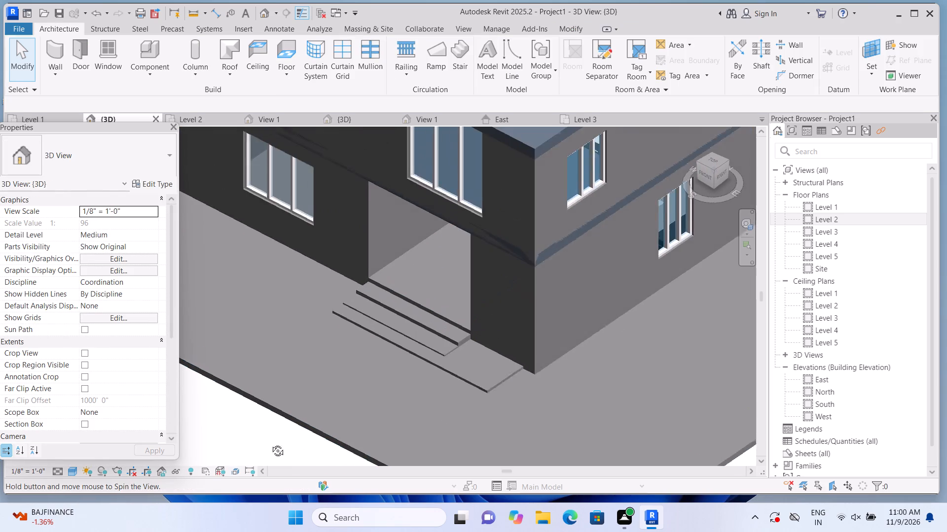
middle_drag(270, 443, 272, 443)
scroll(359, 406, down, 4)
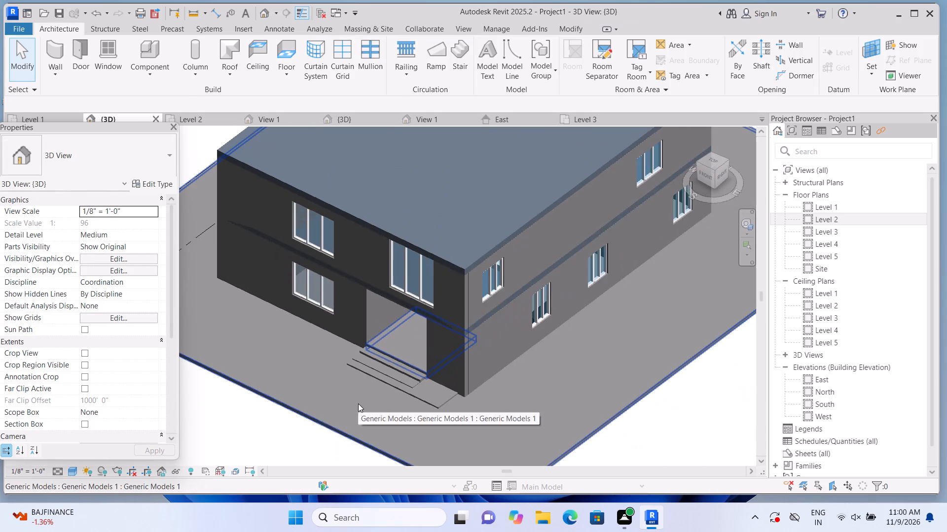
middle_drag(371, 408, 392, 279)
scroll(392, 279, up, 1)
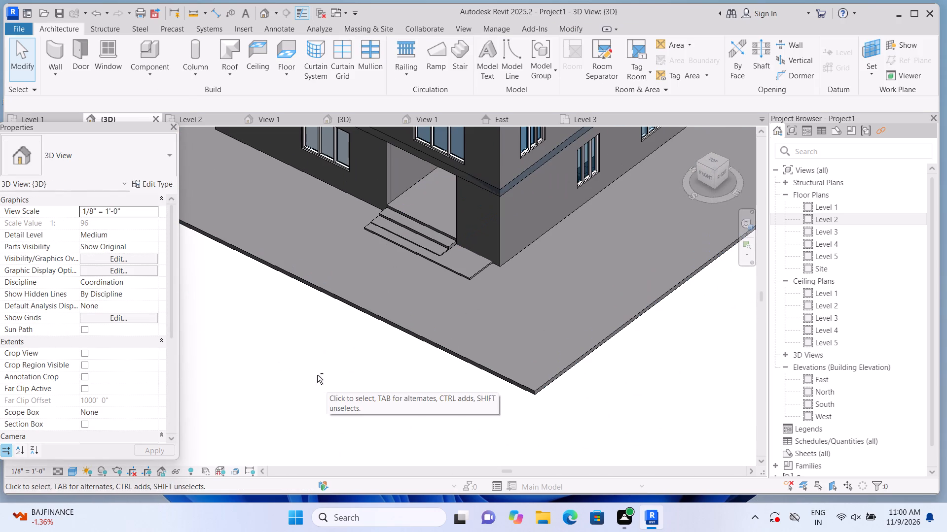
shift+middle_drag(317, 375, 373, 398)
middle_drag(385, 395, 347, 361)
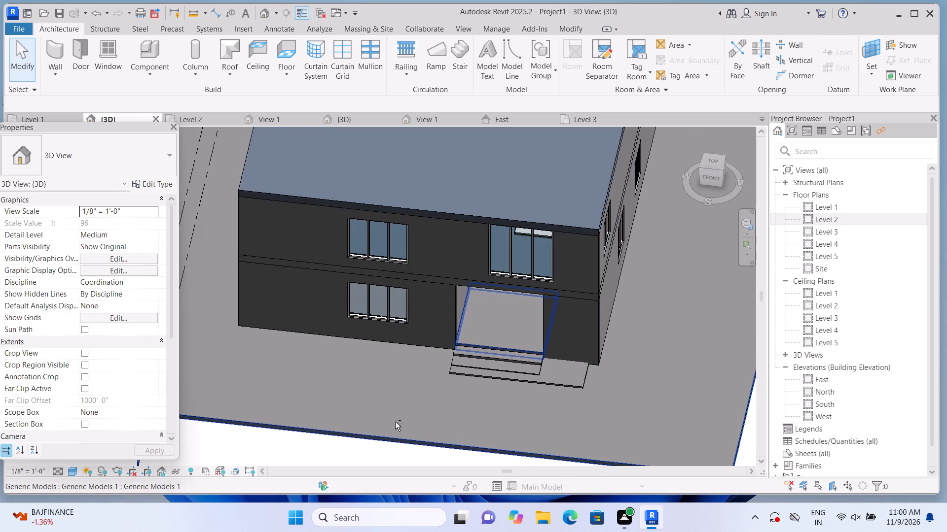
shift+middle_drag(392, 423, 347, 413)
middle_drag(357, 343, 331, 401)
shift+middle_drag(335, 451, 293, 427)
shift+scroll(331, 451, up, 1)
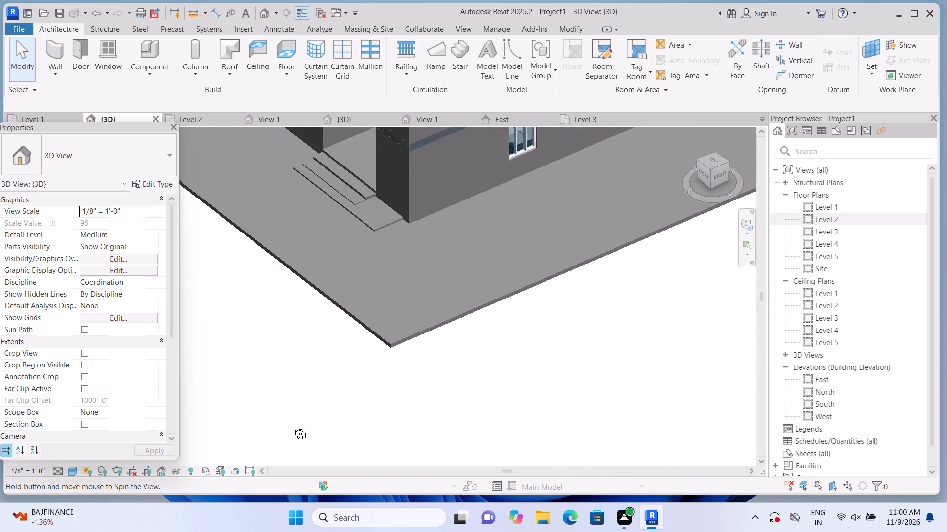
shift+middle_drag(293, 427, 291, 423)
middle_drag(382, 254, 407, 423)
scroll(411, 421, up, 6)
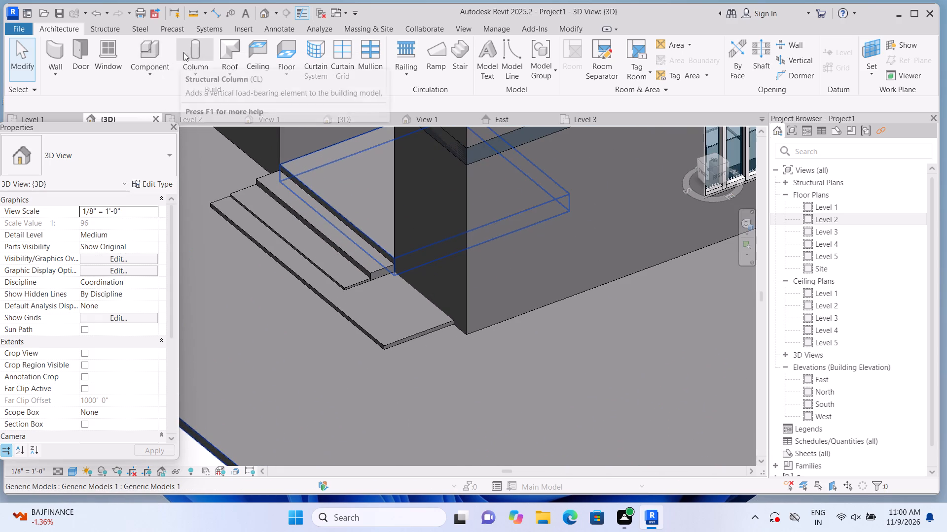
Create a new in-place component in the Generic Models category, keeping the suggested name.
click(156, 75)
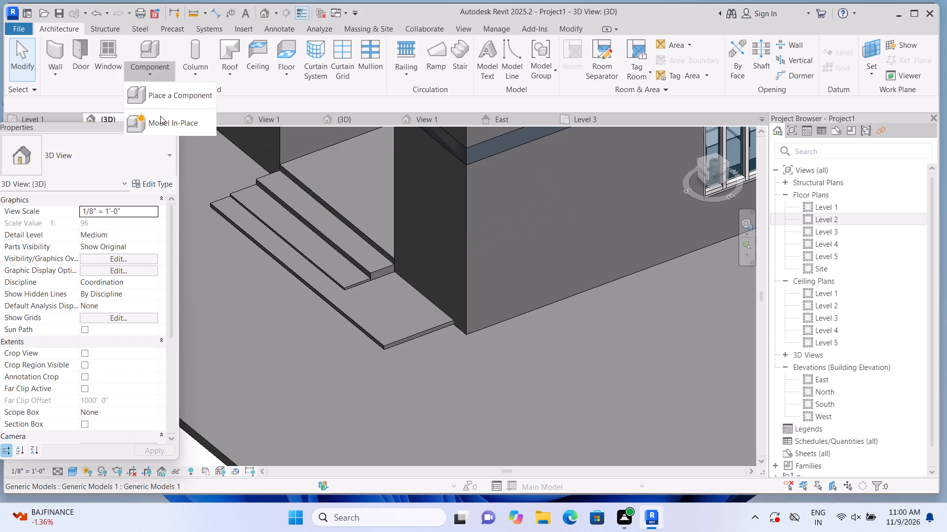
click(160, 116)
scroll(452, 246, down, 4)
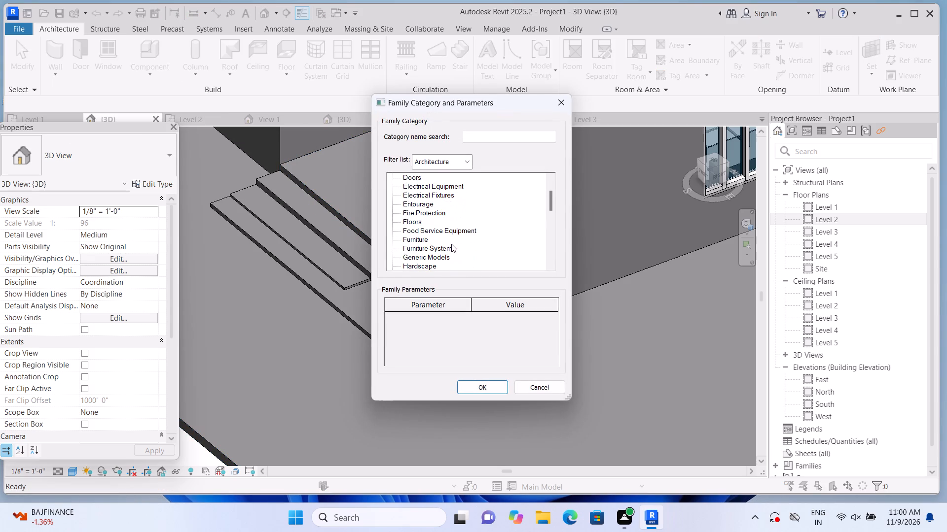
click(439, 255)
click(500, 387)
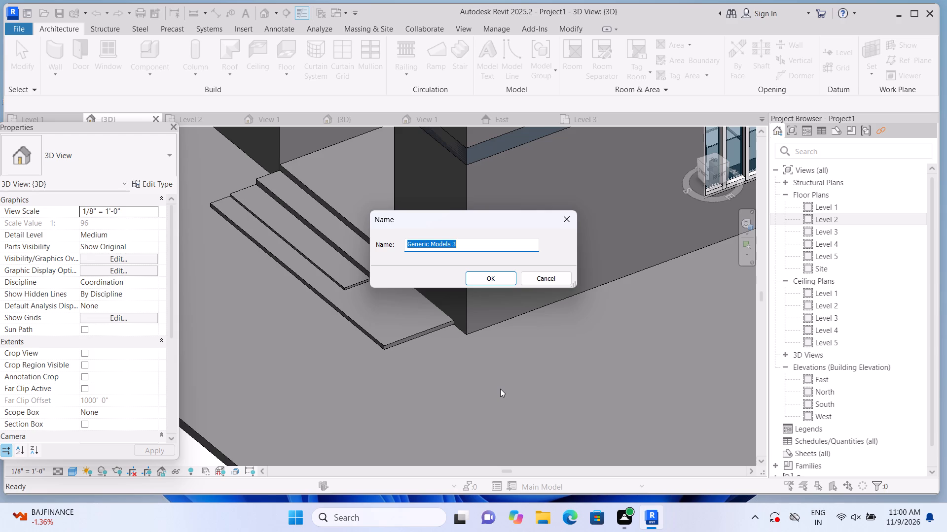
click(501, 279)
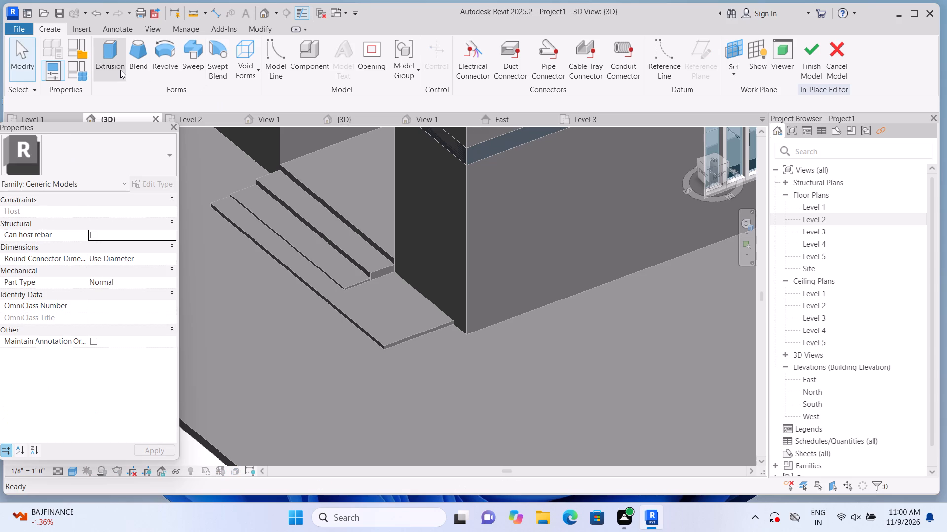
Start an Extrusion and set its work plane to the corner-side end face of the lowest entrance step.
click(120, 70)
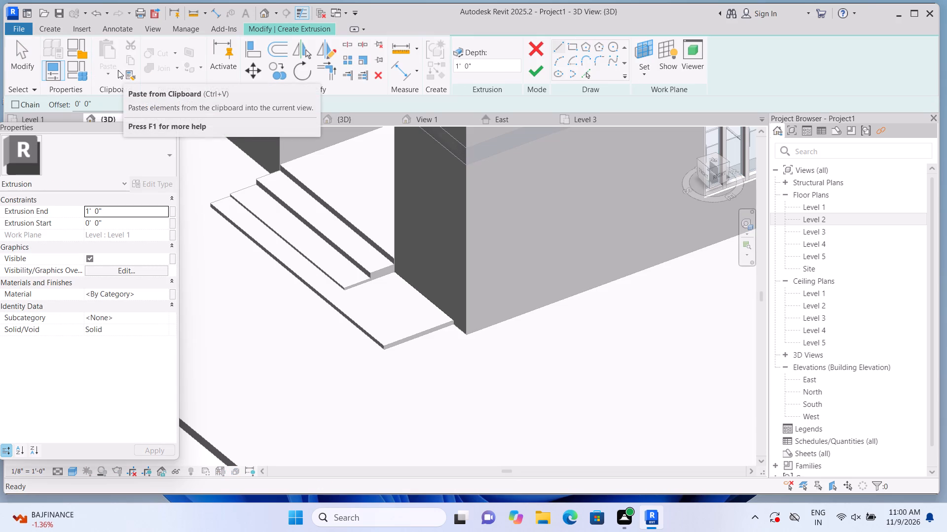
click(649, 77)
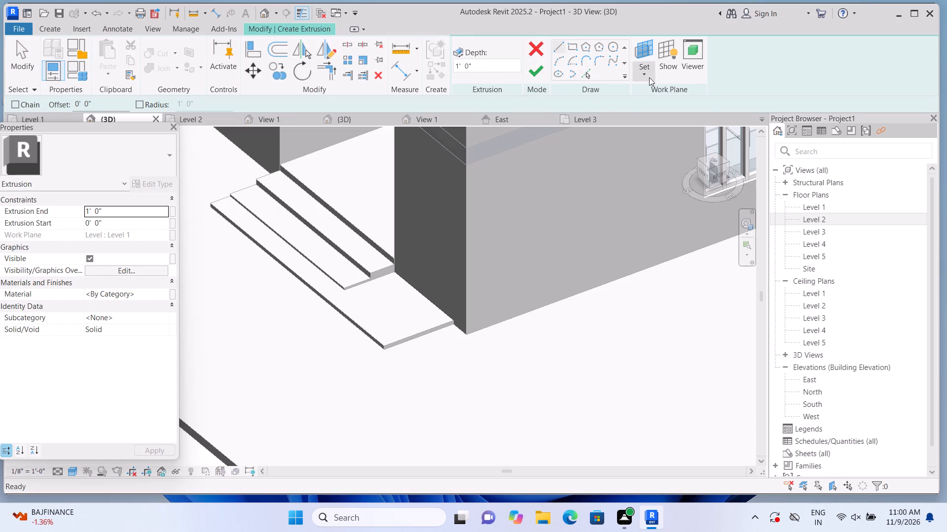
click(651, 114)
scroll(457, 346, up, 3)
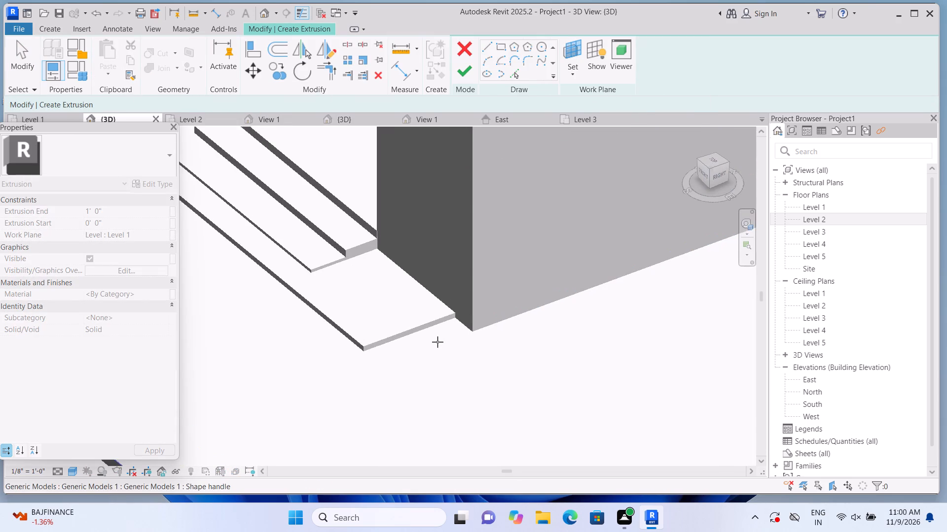
scroll(454, 321, up, 2)
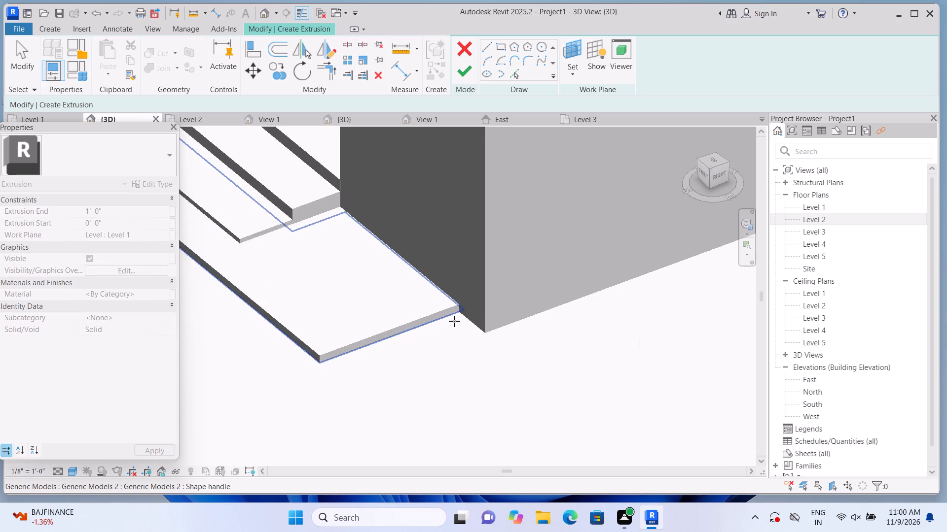
scroll(454, 321, up, 5)
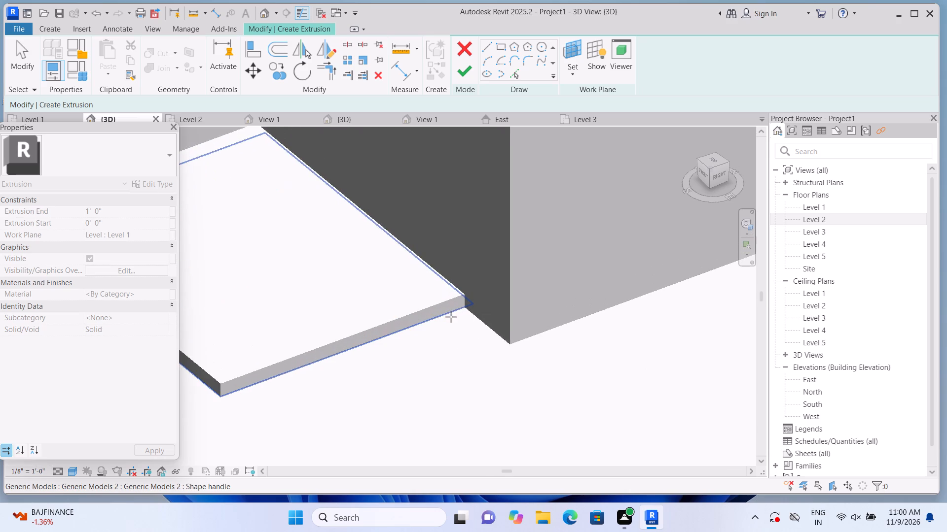
click(427, 312)
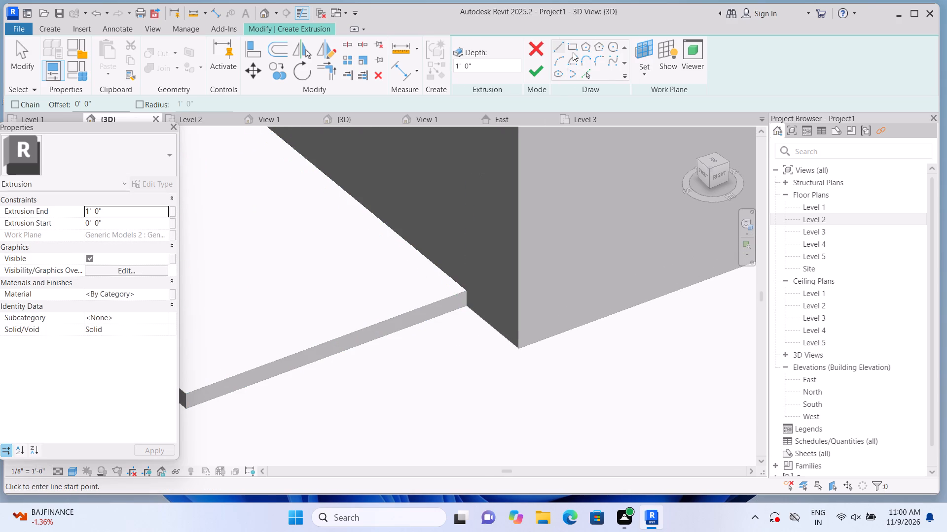
Sketch a rectangle over the lowest step's end face and finish it as a 1' 0" deep extrusion.
click(573, 48)
middle_drag(390, 368, 439, 293)
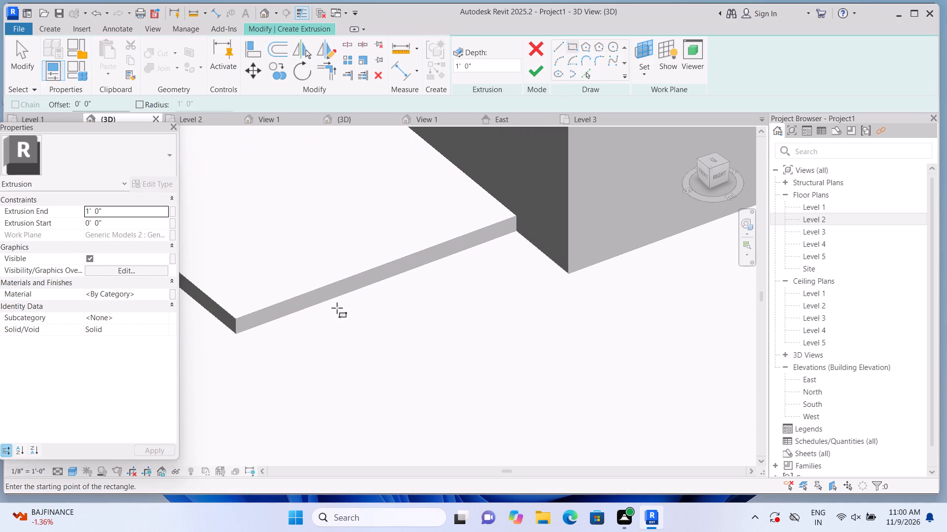
click(233, 319)
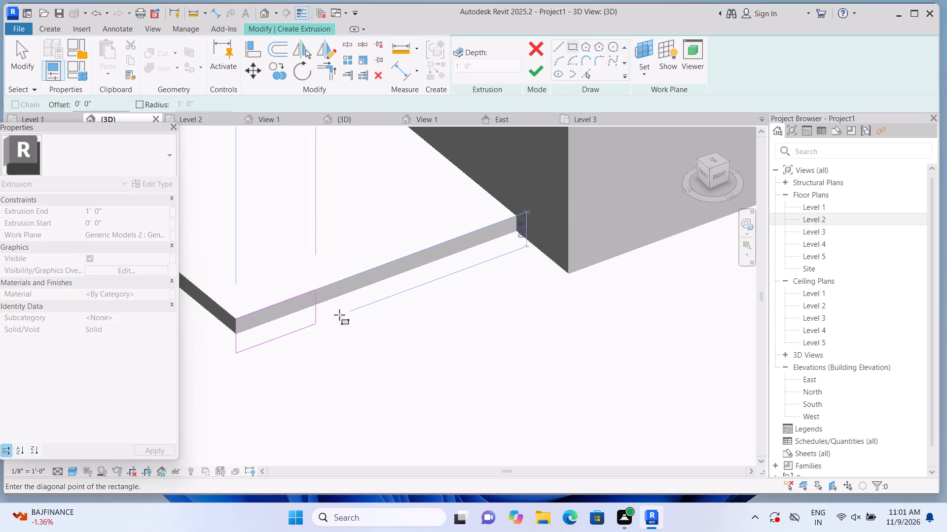
scroll(510, 238, up, 2)
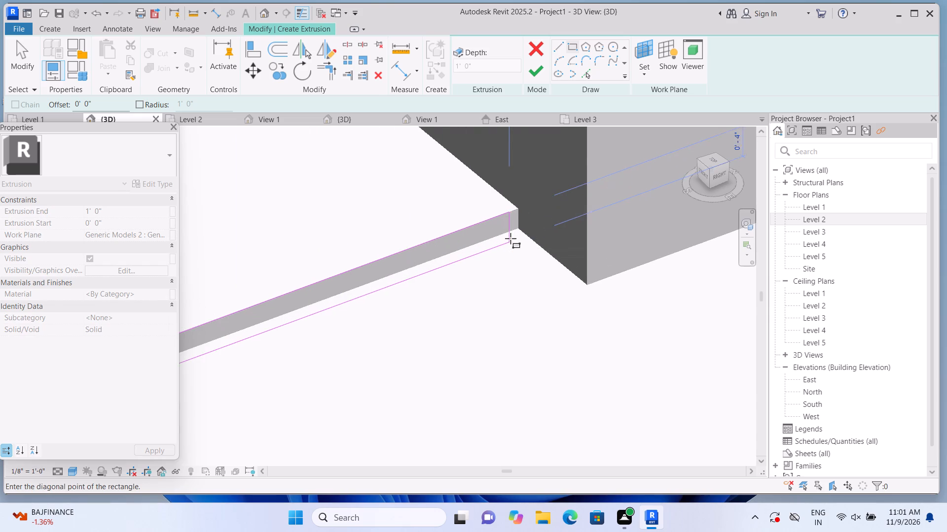
scroll(510, 238, up, 4)
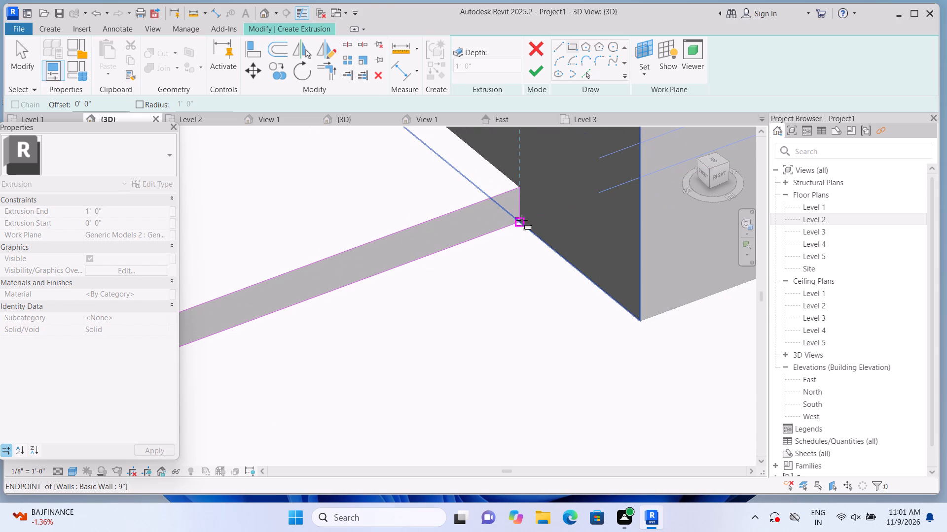
click(522, 220)
click(532, 68)
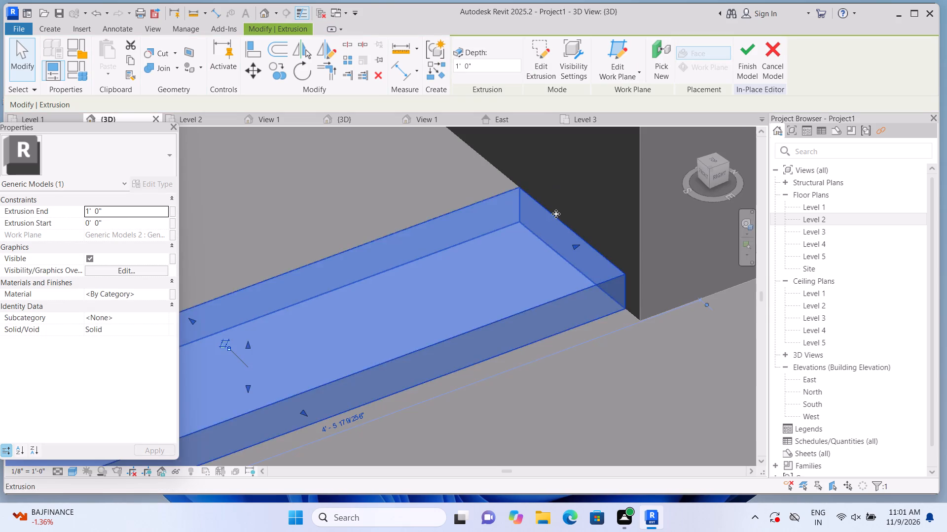
Stretch the new extrusion's outer end to the wall corner, making it about 1' 1 11/16" deep.
scroll(556, 214, down, 11)
scroll(565, 236, up, 6)
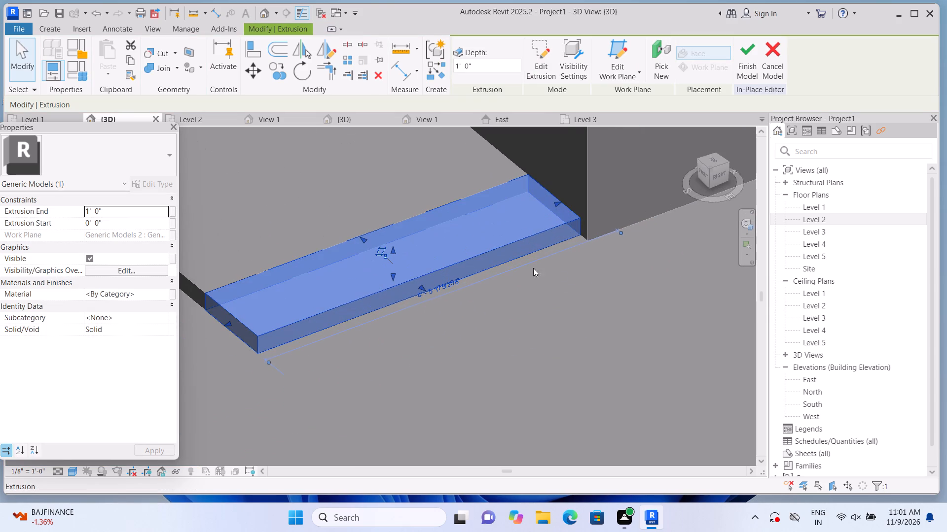
click(422, 289)
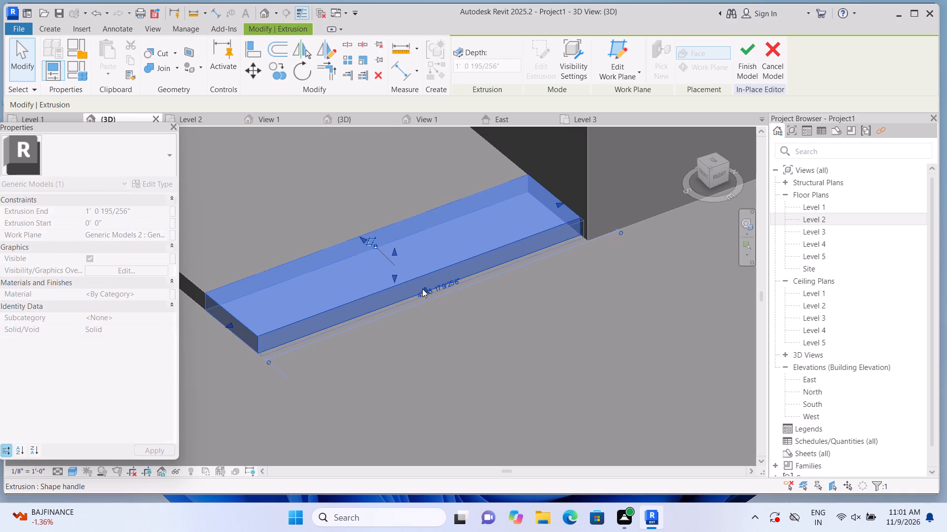
click(422, 289)
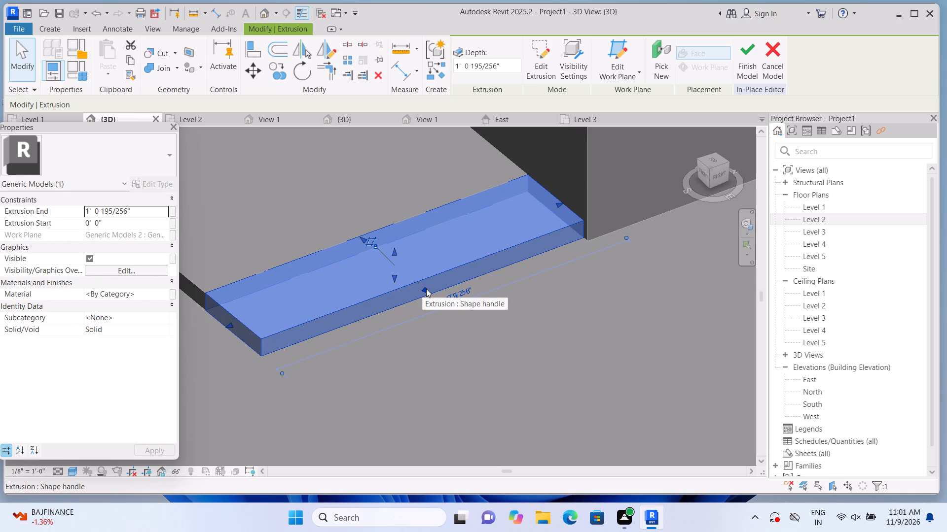
click(426, 289)
drag(429, 293, 424, 288)
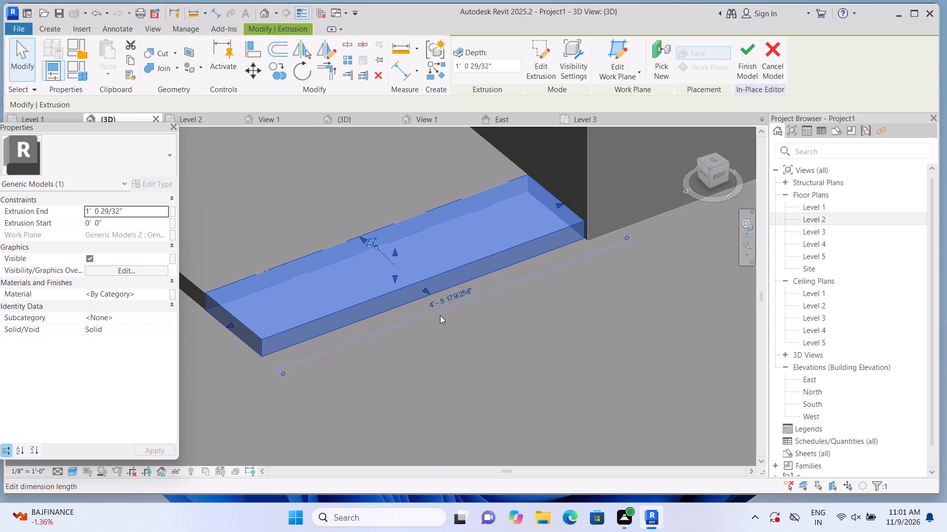
scroll(443, 319, down, 2)
scroll(431, 306, up, 2)
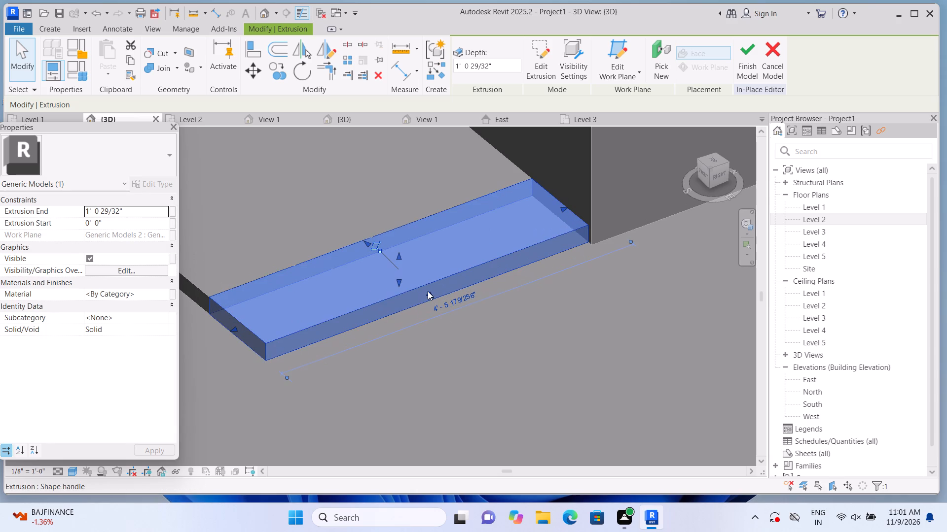
click(428, 291)
drag(429, 294, 435, 295)
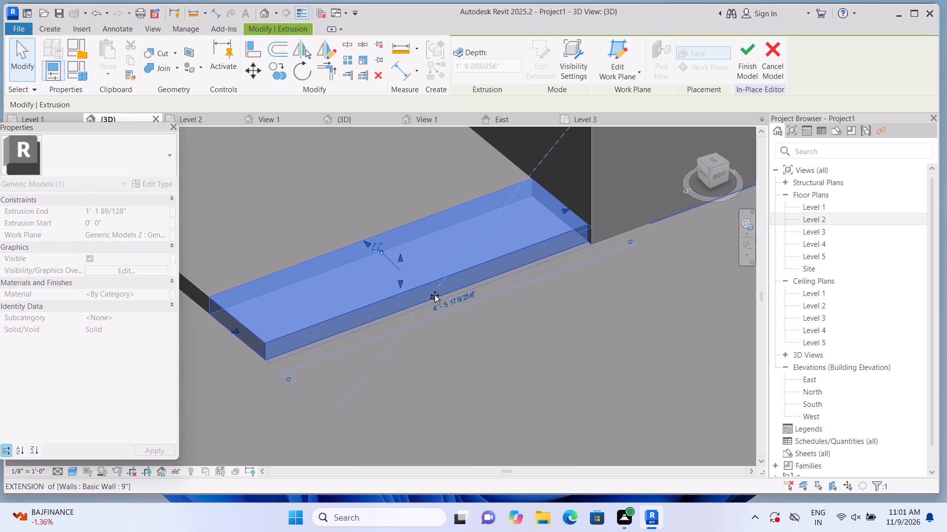
drag(435, 295, 434, 295)
scroll(432, 340, down, 2)
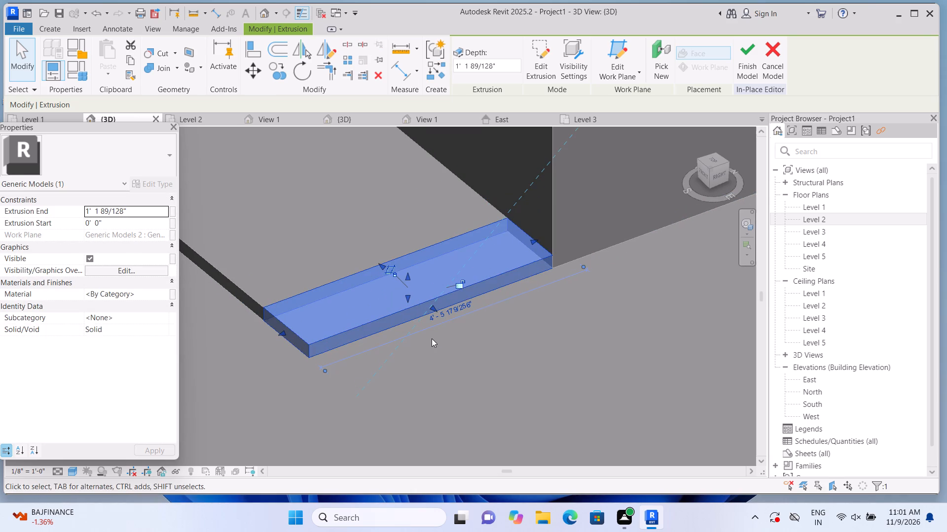
key(Escape)
Select the in-place extrusion at the wall corner and stretch its top face upward, making it a taller block than the lowest entrance step.
shift+middle_drag(490, 348, 448, 372)
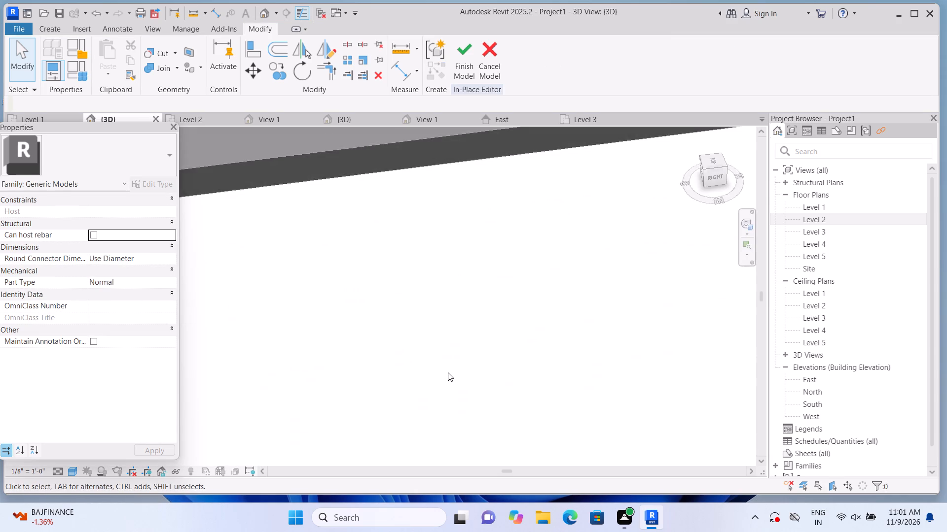
scroll(448, 372, down, 16)
scroll(467, 314, up, 6)
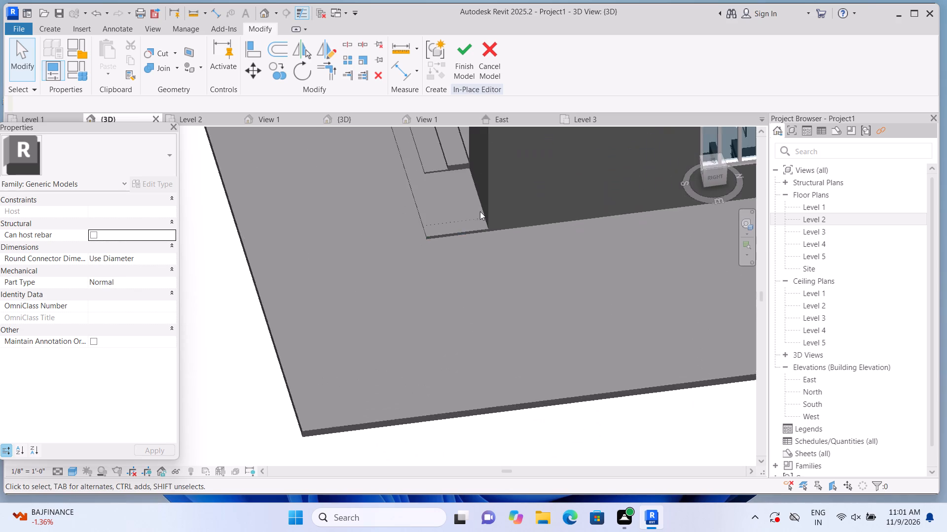
scroll(480, 211, up, 16)
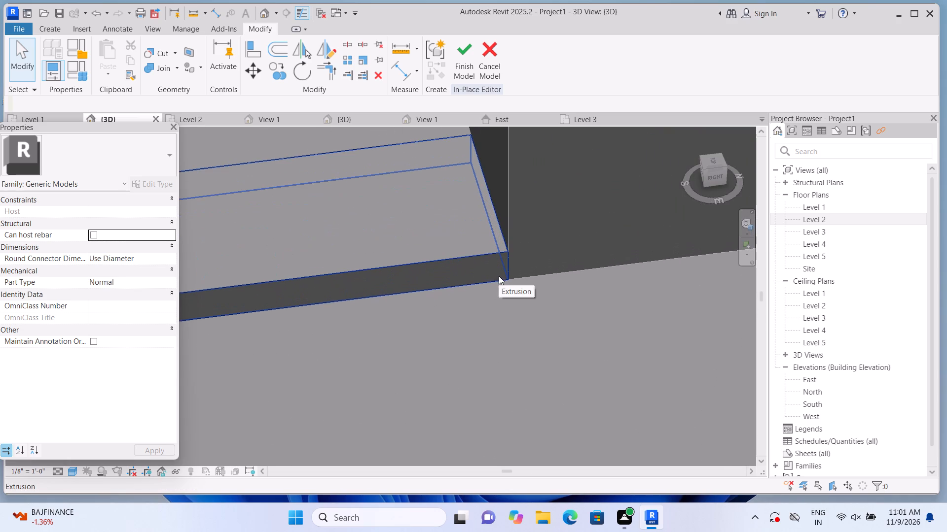
click(496, 269)
scroll(306, 301, down, 2)
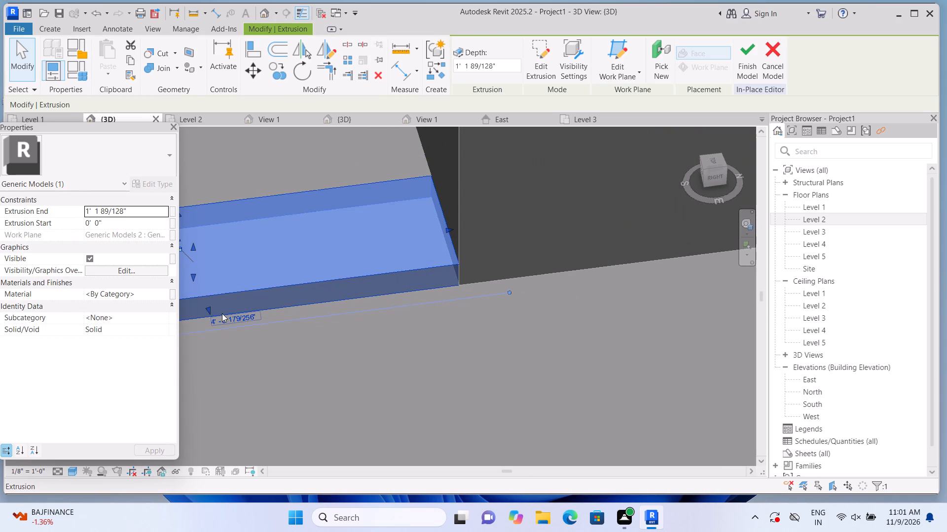
drag(207, 308, 207, 303)
scroll(266, 319, down, 12)
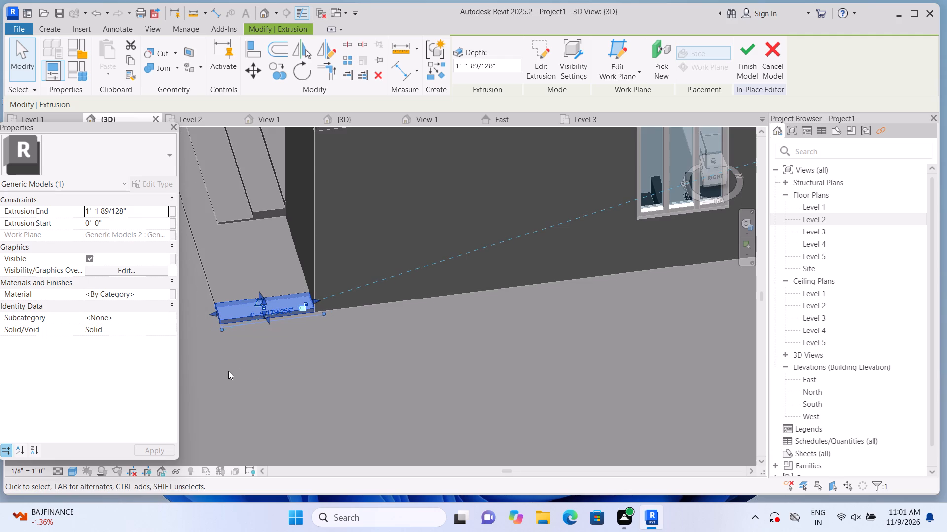
scroll(239, 336, up, 8)
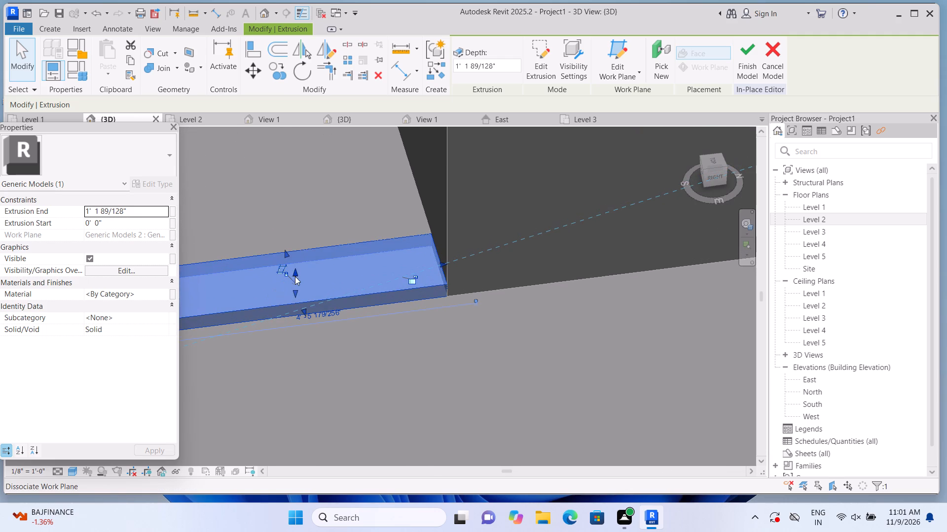
drag(294, 272, 300, 248)
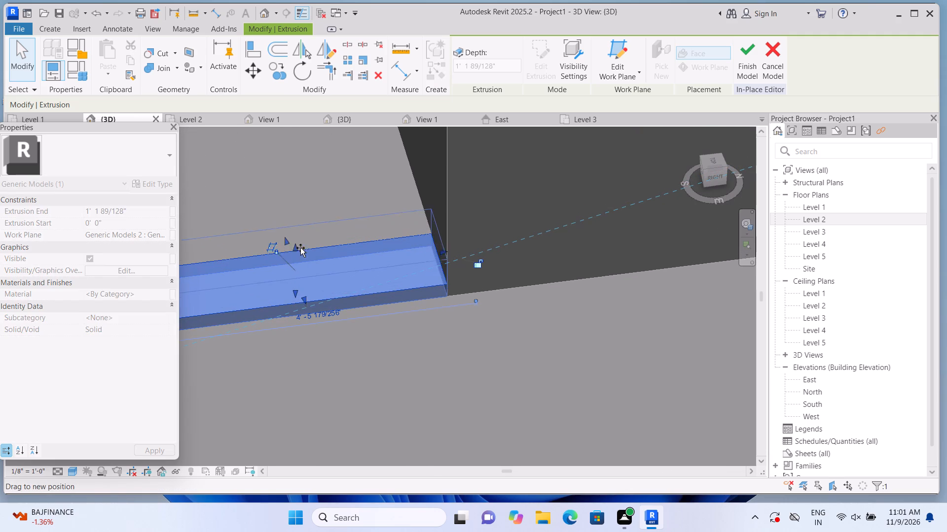
drag(300, 248, 306, 227)
scroll(329, 245, down, 8)
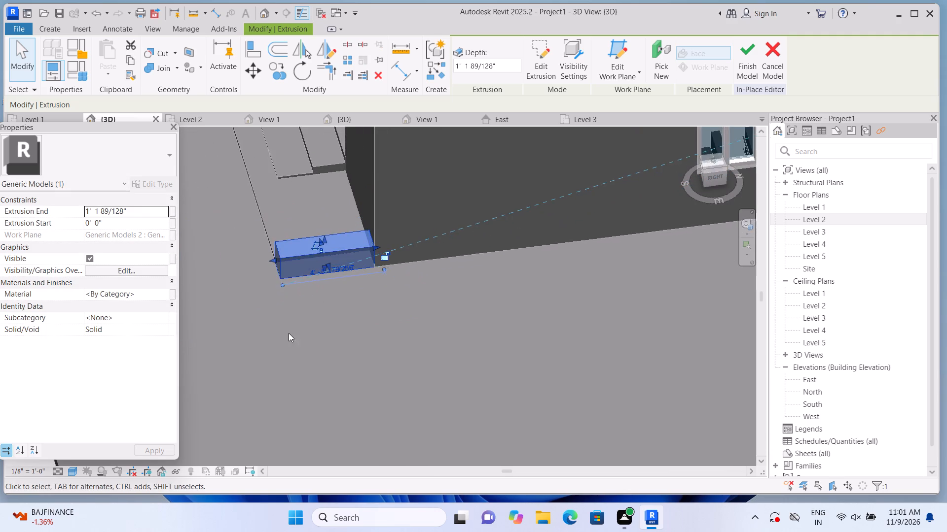
scroll(287, 332, down, 4)
key(Escape)
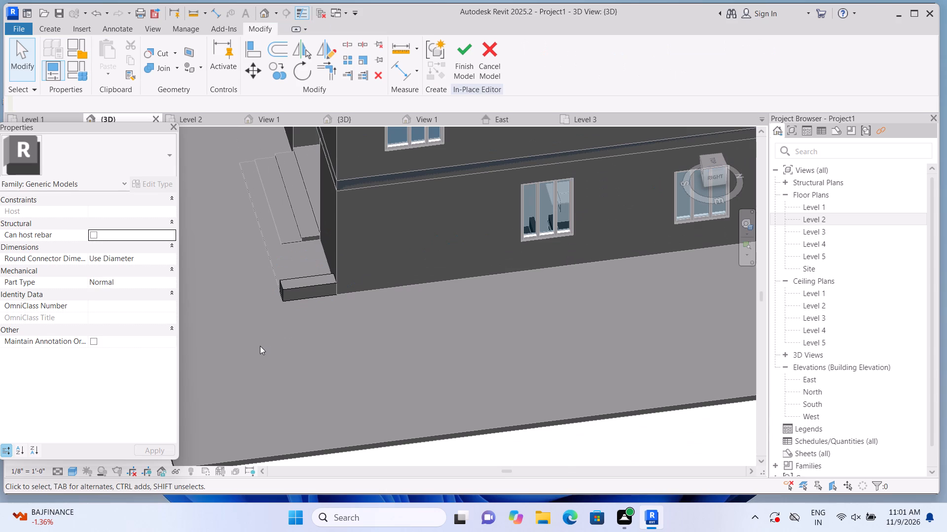
shift+middle_drag(243, 337, 479, 326)
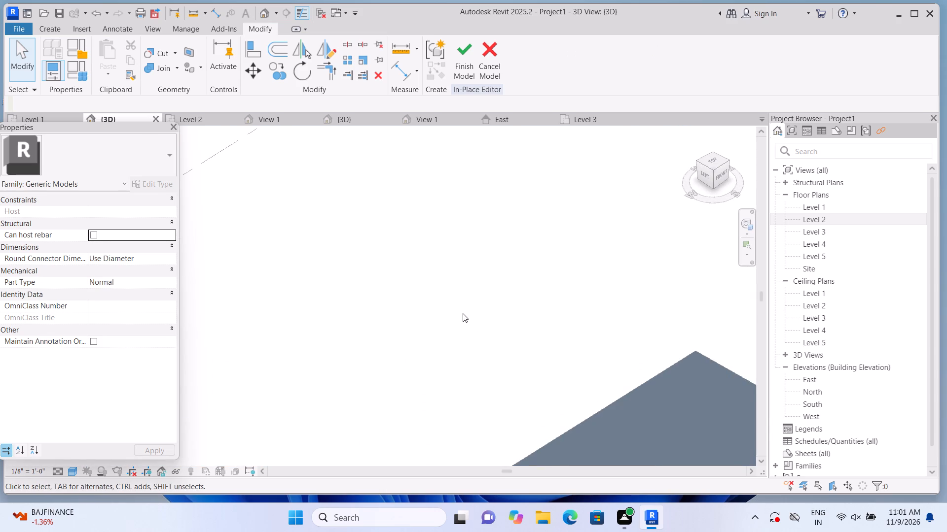
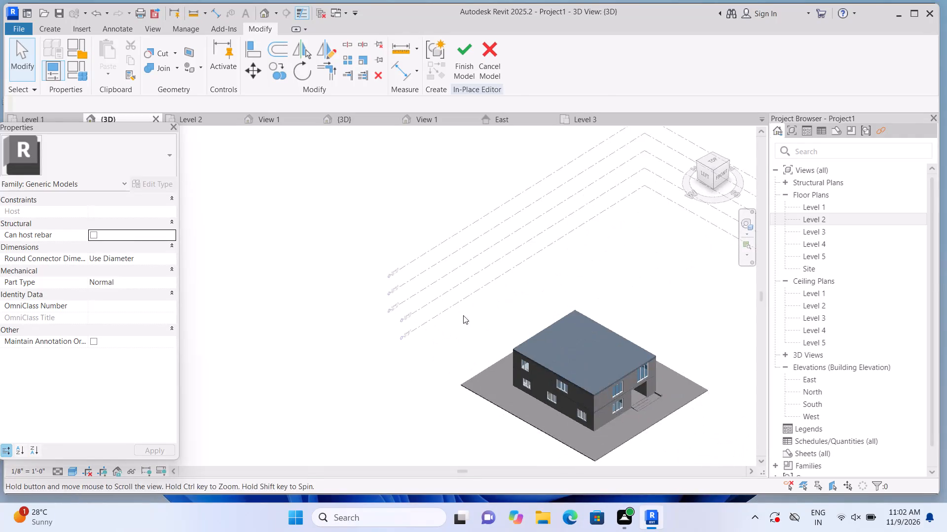
Start another Extrusion and set its work plane to the end face of the entrance steps beside the ground-floor three-pane window.
scroll(451, 305, up, 1)
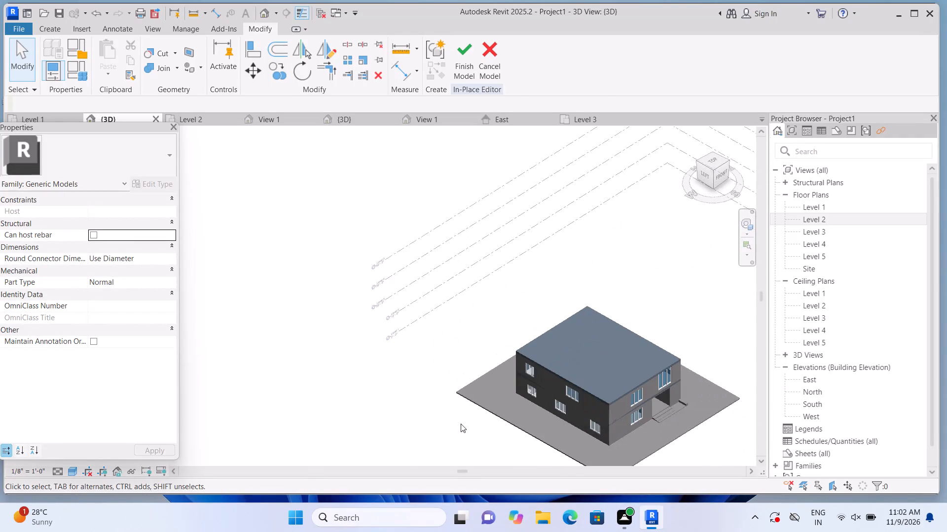
scroll(489, 446, up, 1)
middle_drag(505, 432, 361, 402)
scroll(355, 399, up, 1)
scroll(520, 410, up, 2)
scroll(575, 431, up, 2)
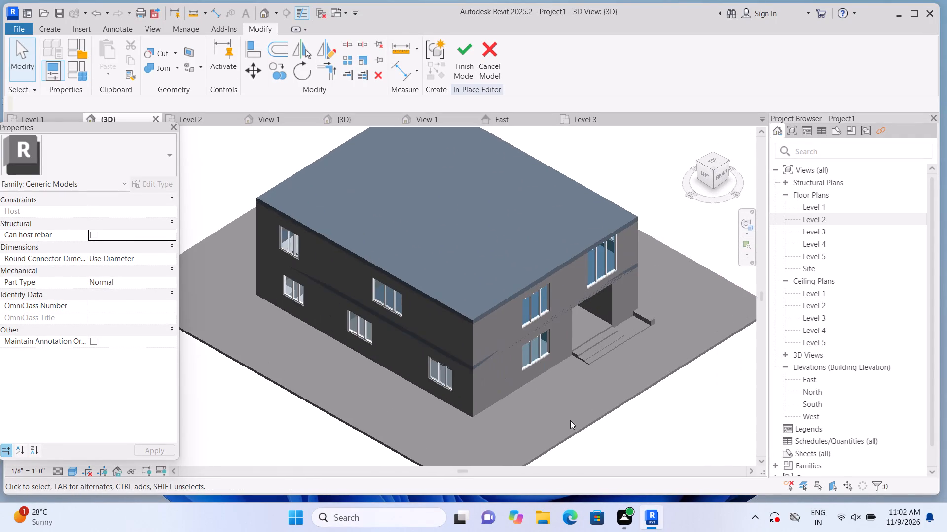
scroll(570, 420, up, 2)
middle_drag(574, 408, 494, 453)
scroll(508, 400, up, 3)
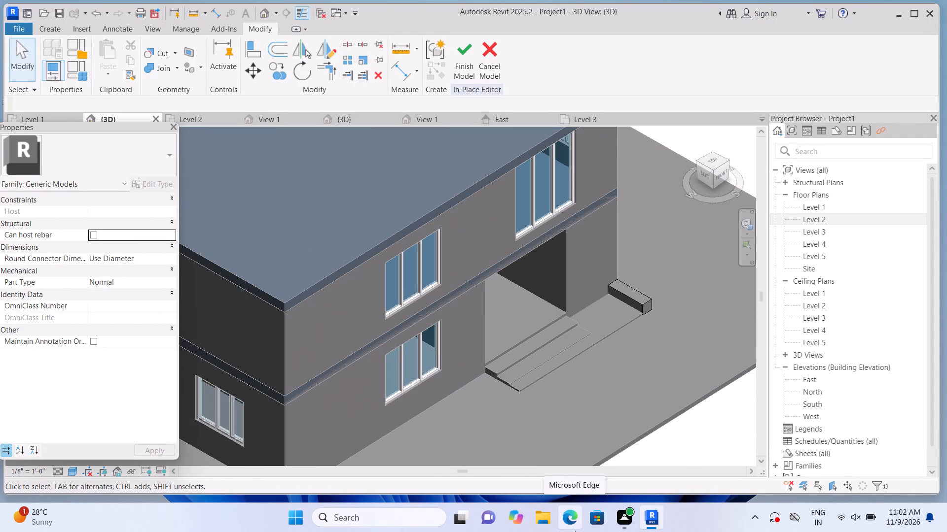
scroll(576, 531, up, 1)
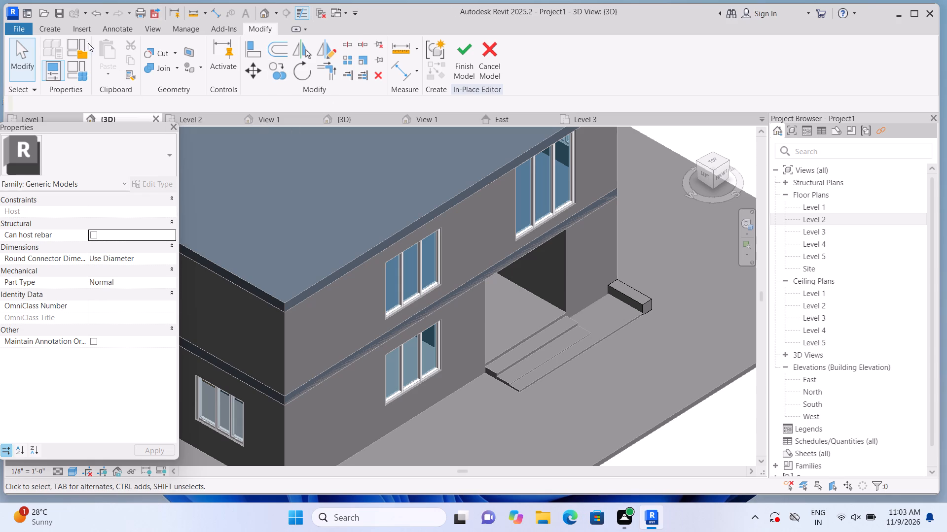
click(47, 26)
click(114, 61)
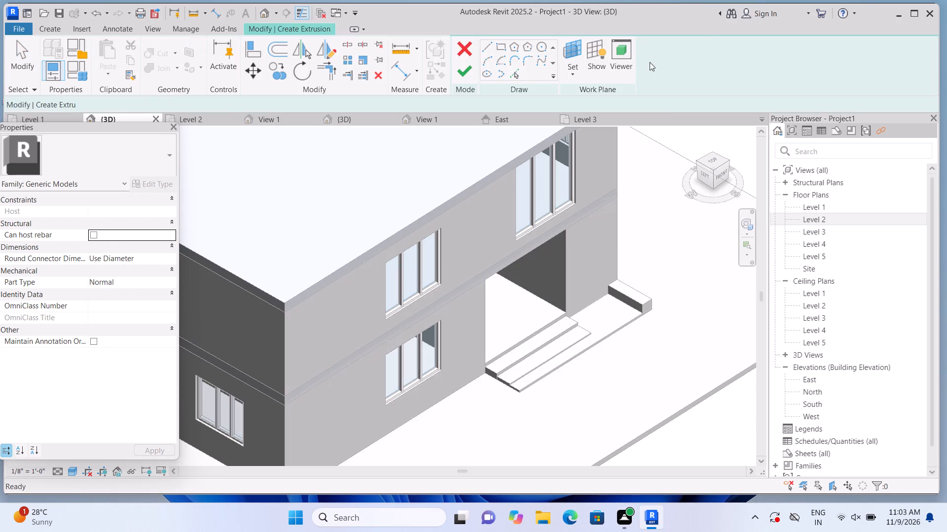
click(643, 74)
click(654, 119)
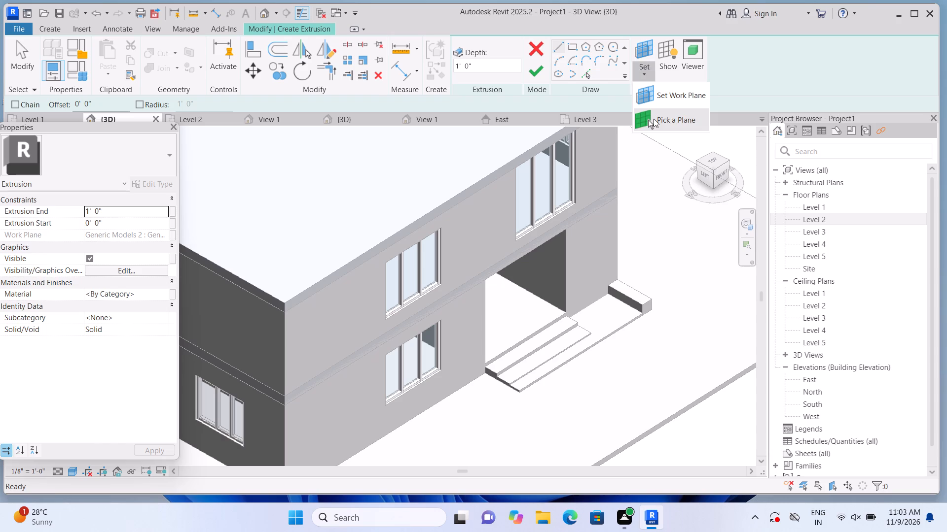
scroll(504, 411, up, 4)
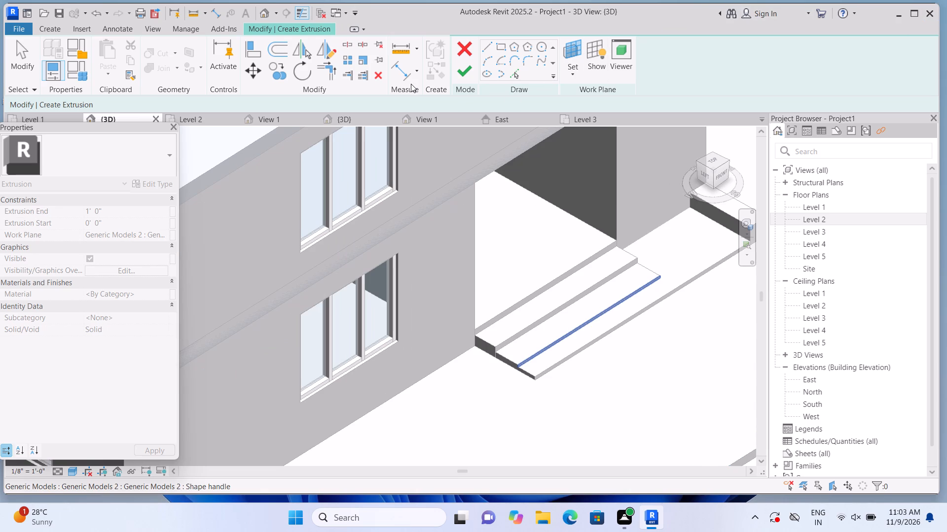
click(573, 73)
click(577, 110)
scroll(499, 366, up, 1)
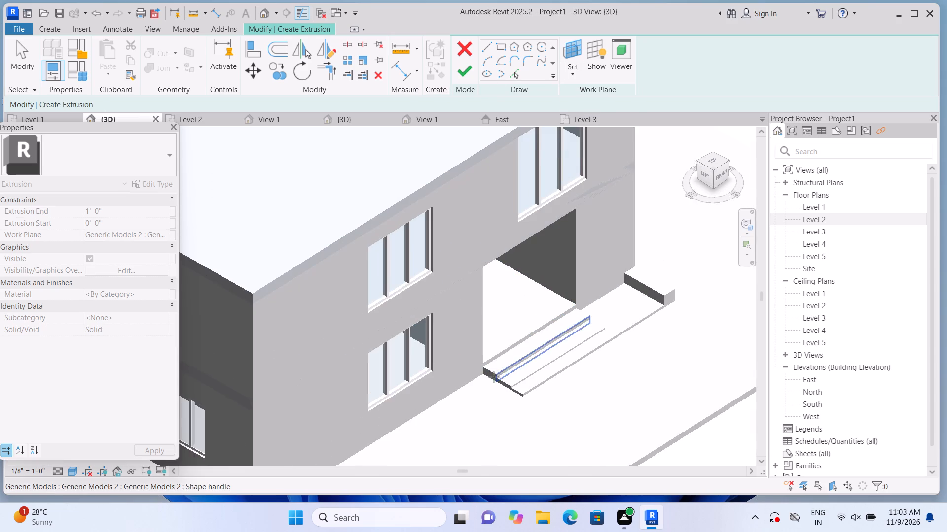
scroll(489, 396, up, 11)
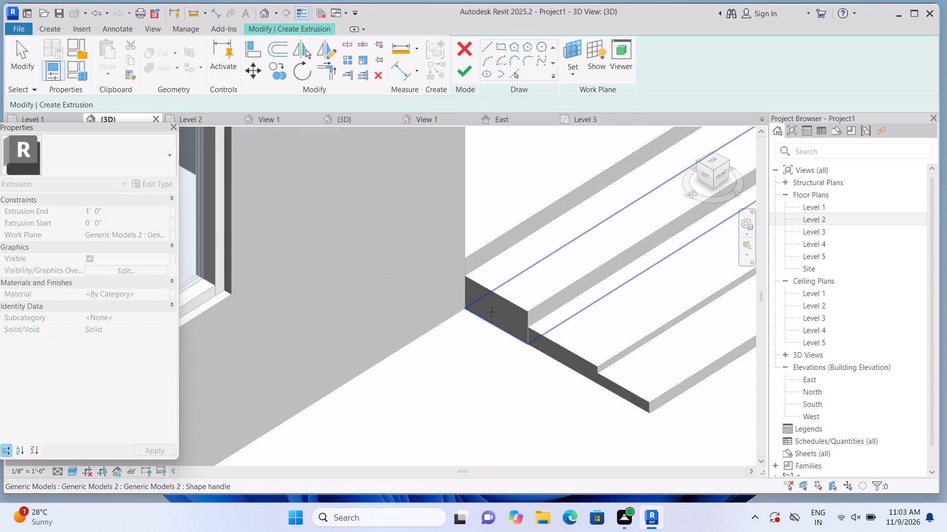
click(494, 300)
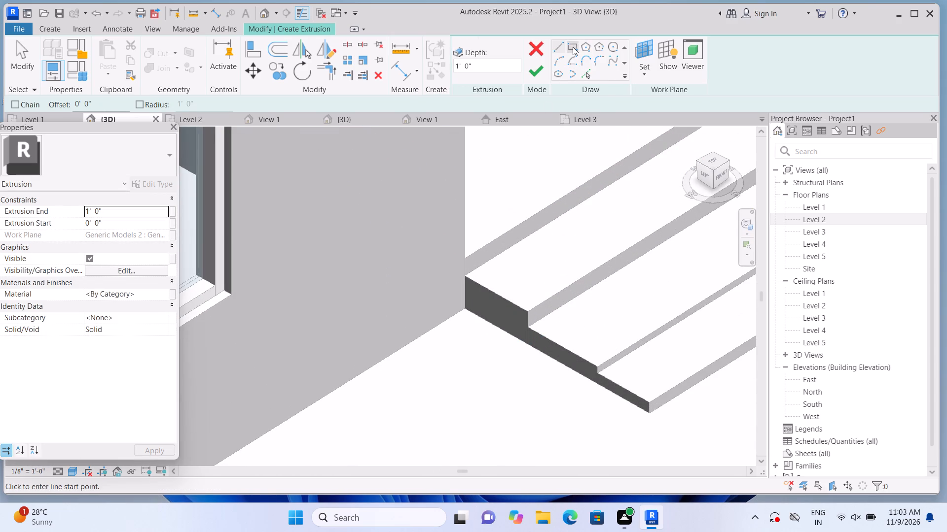
Sketch a rectangle from the wall base to the lowest step's outer top corner and finish it as a 1' 0" deep extrusion.
click(573, 47)
scroll(474, 317, up, 6)
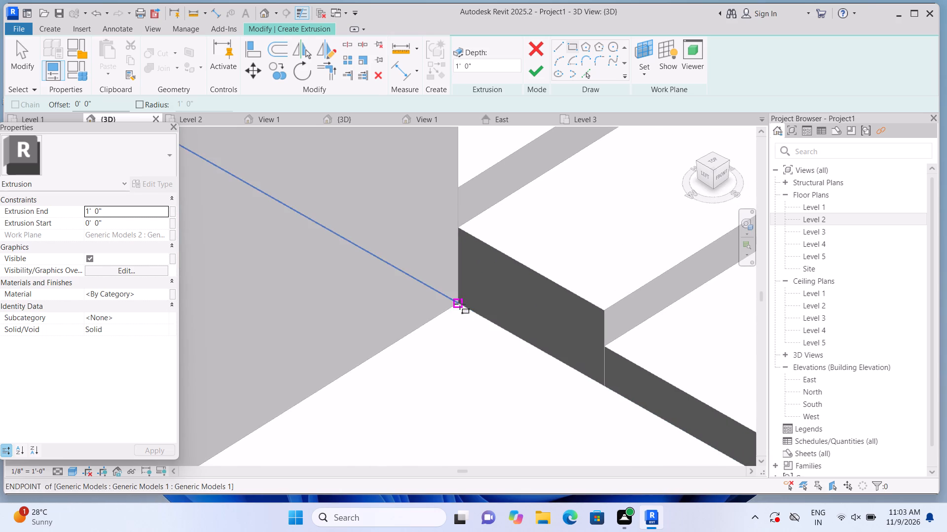
click(460, 304)
middle_drag(596, 308, 533, 262)
middle_drag(624, 333, 551, 287)
scroll(551, 287, up, 1)
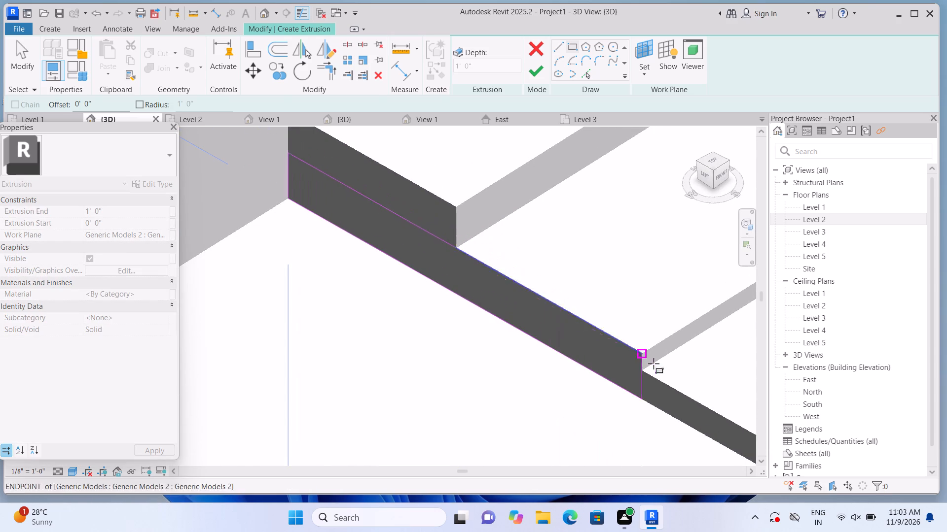
middle_drag(647, 359, 574, 313)
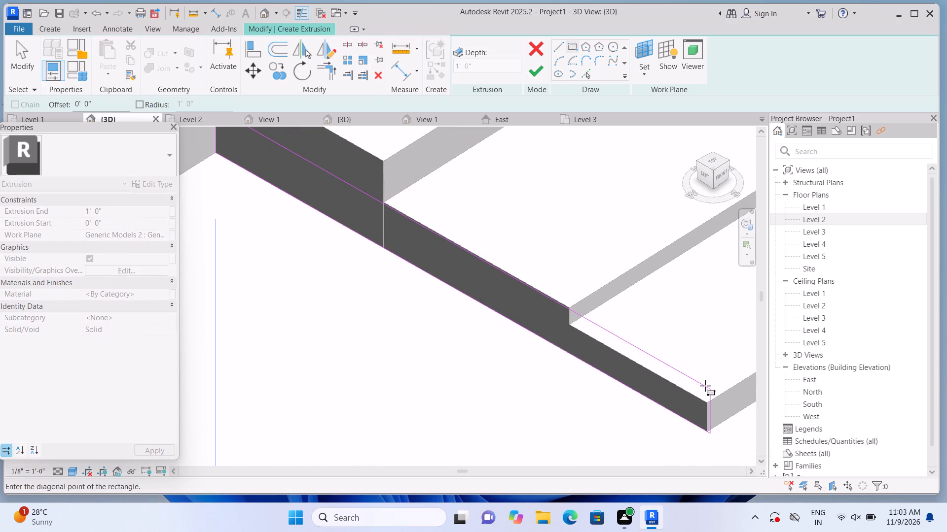
scroll(705, 386, up, 4)
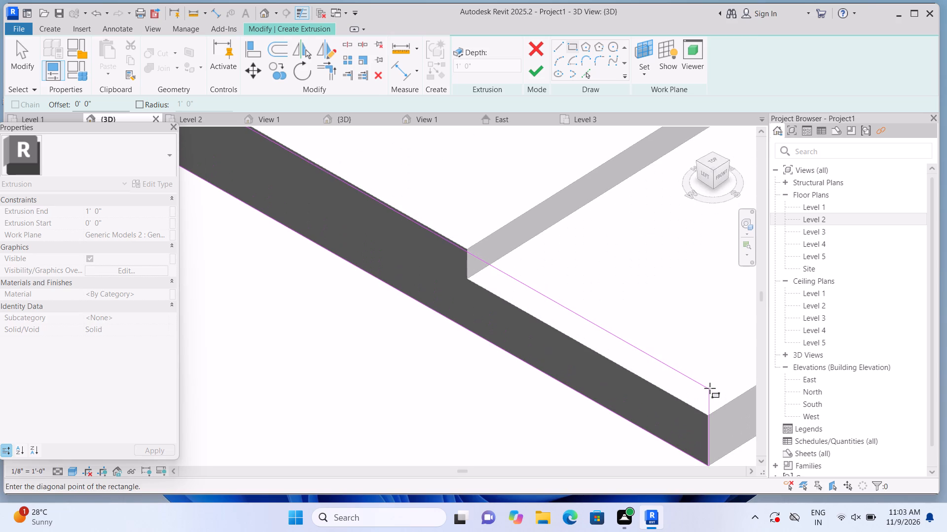
scroll(709, 387, up, 3)
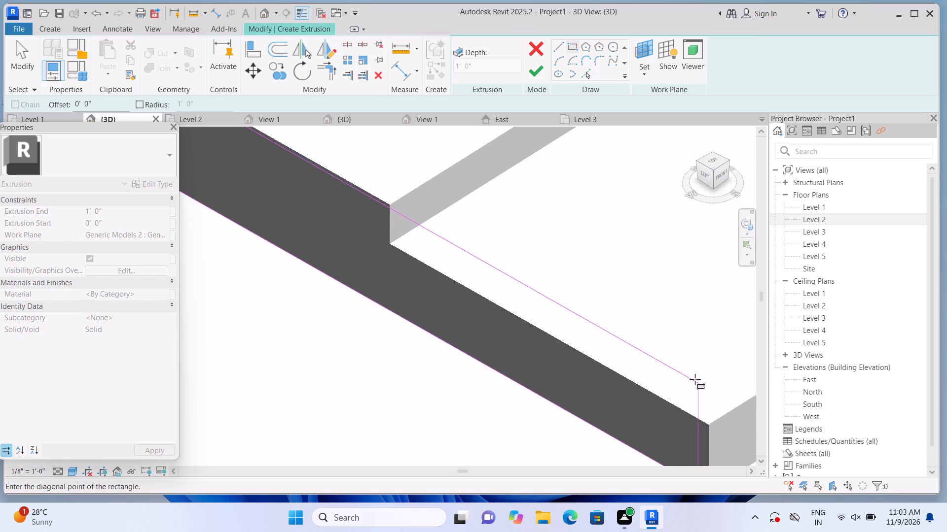
scroll(668, 350, down, 4)
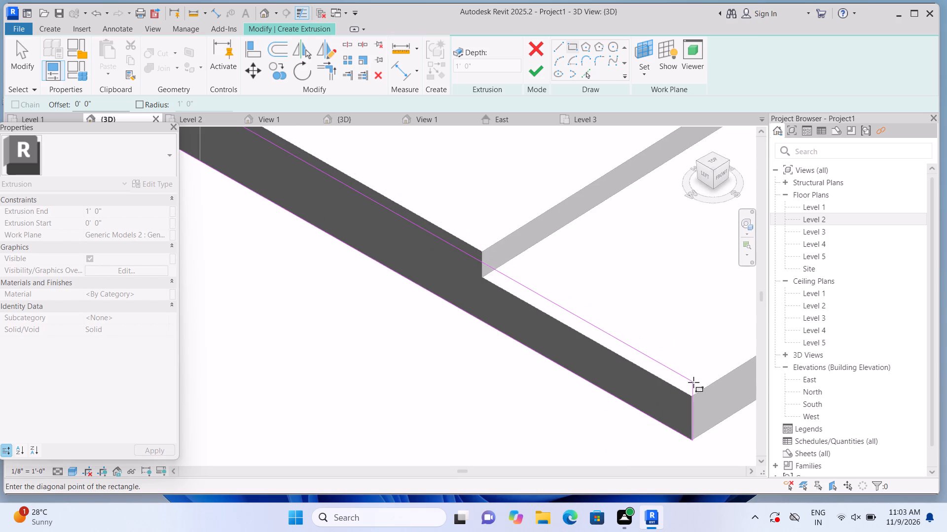
scroll(692, 382, up, 4)
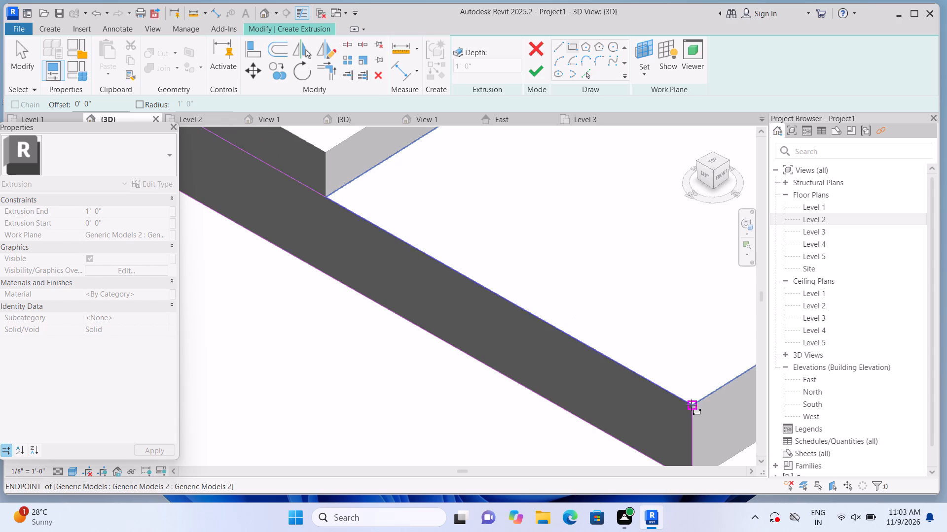
click(691, 405)
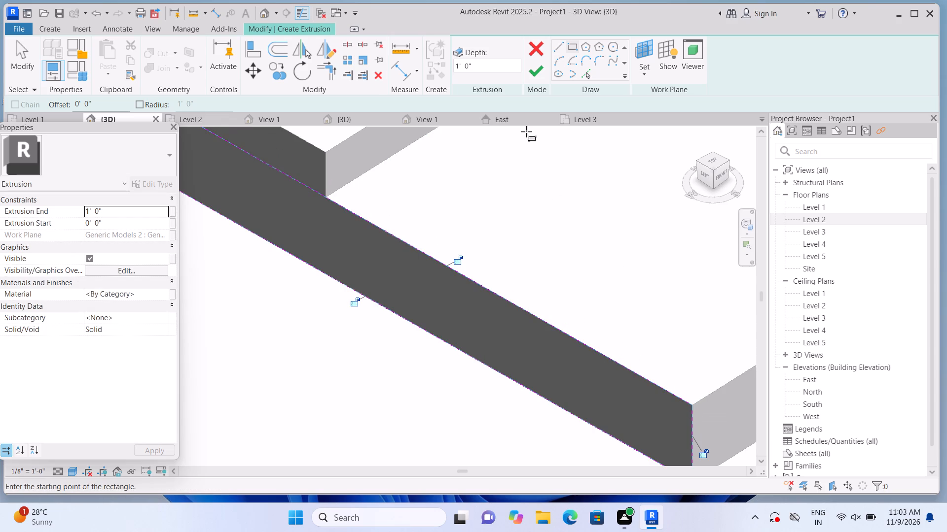
click(528, 70)
Stretch the new extrusion's top face upward to about the sill level of the adjacent ground-floor window, forming a tall side block.
scroll(553, 151, down, 8)
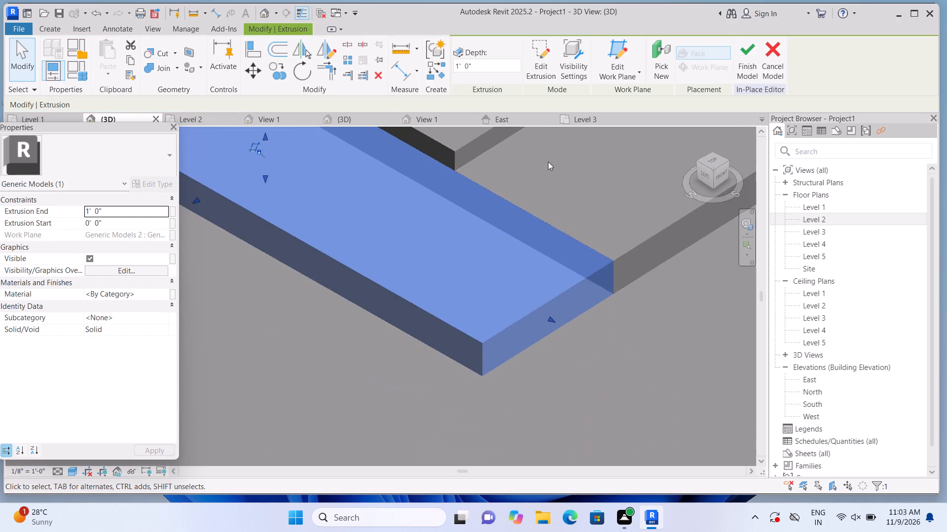
scroll(548, 162, down, 7)
middle_drag(416, 292, 373, 383)
scroll(376, 353, up, 1)
scroll(380, 306, up, 1)
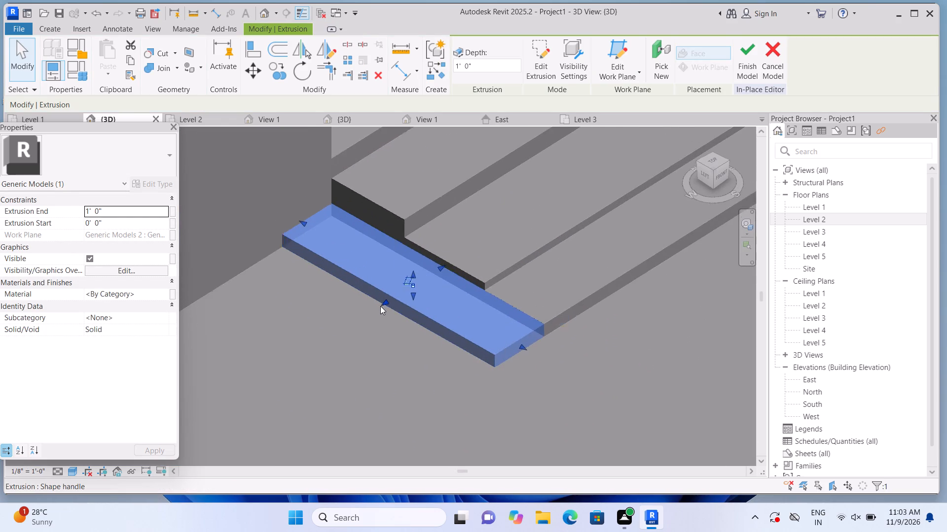
scroll(380, 306, up, 3)
scroll(383, 311, down, 10)
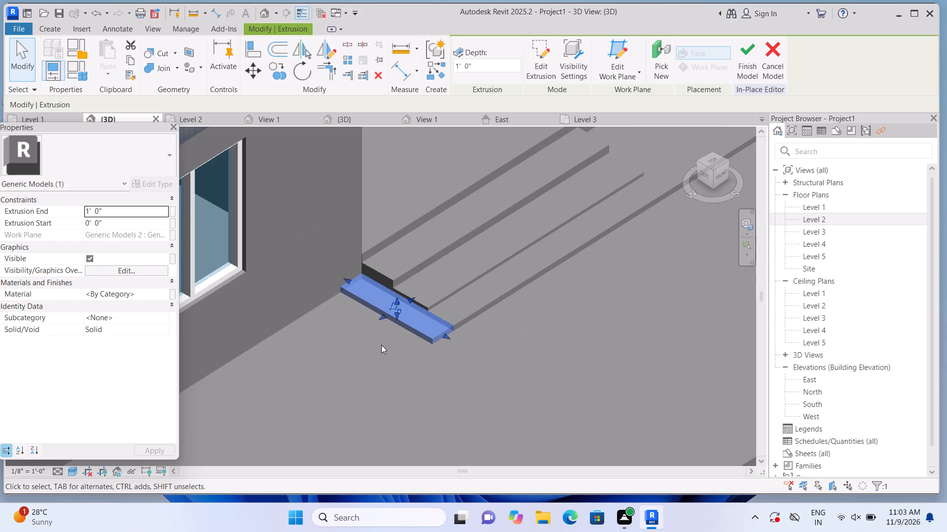
scroll(381, 355, down, 2)
scroll(387, 360, up, 2)
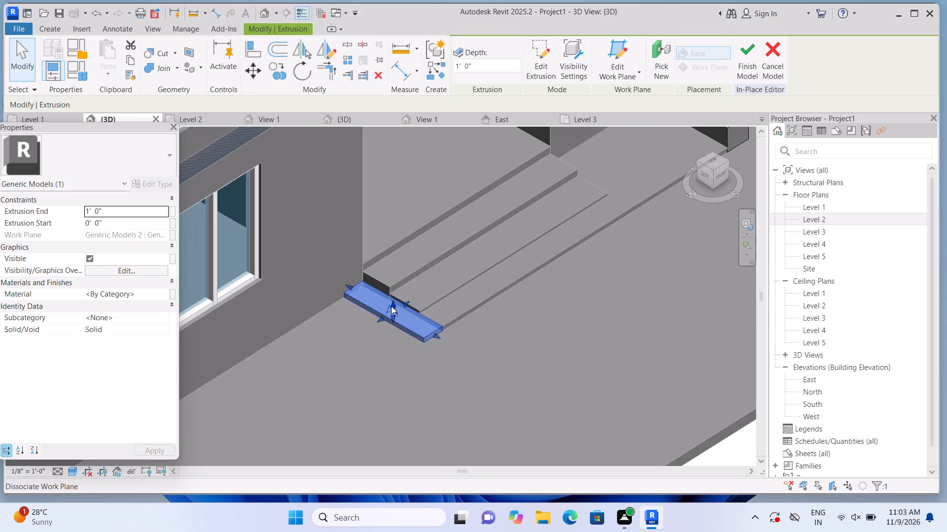
scroll(391, 306, up, 5)
drag(396, 309, 397, 305)
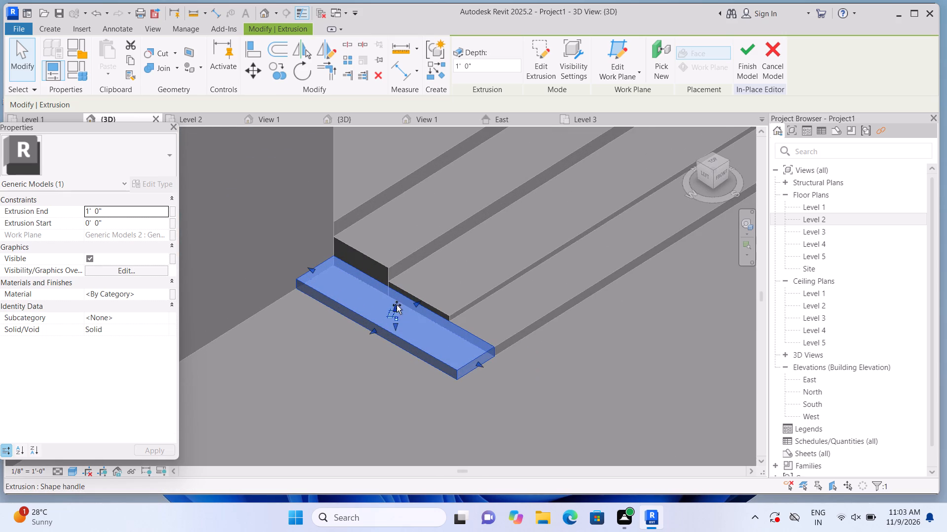
drag(397, 305, 424, 187)
scroll(424, 190, down, 6)
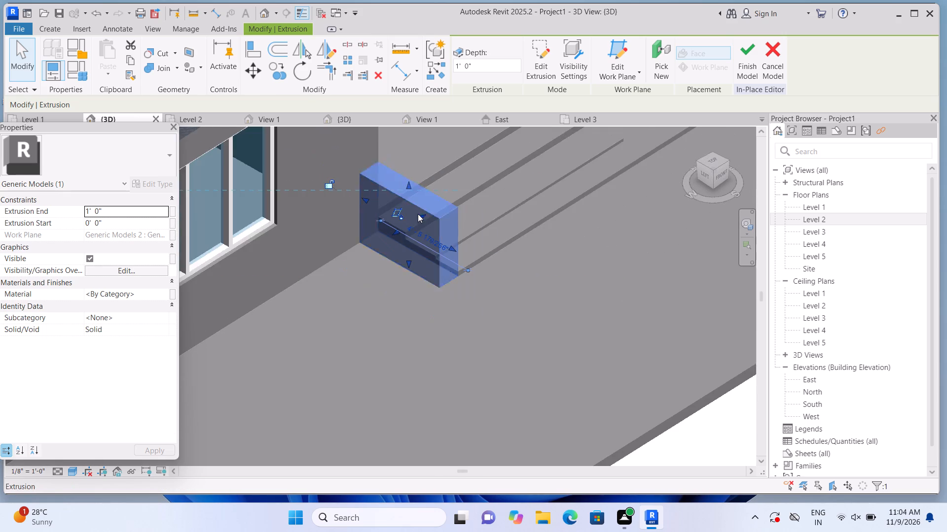
scroll(418, 214, down, 10)
middle_drag(537, 274, 503, 324)
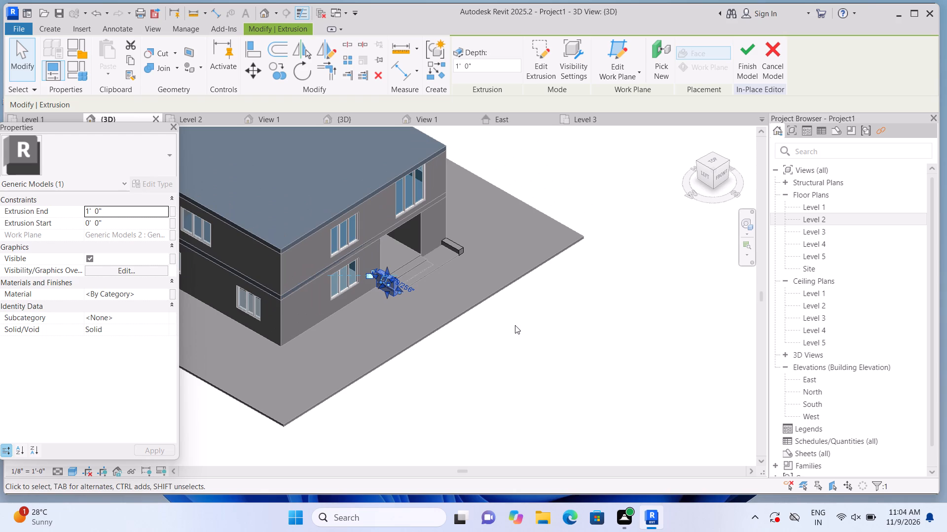
click(622, 402)
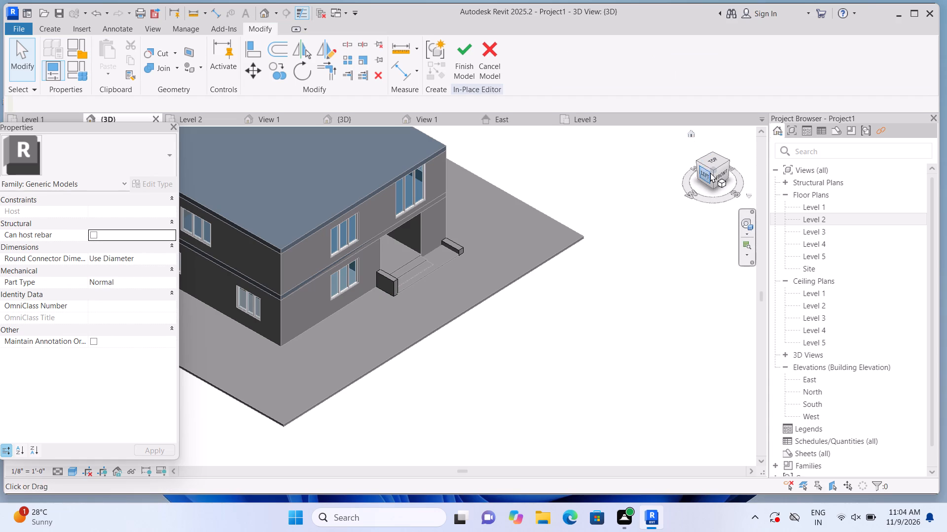
Start an Extrusion in the front view and set its work plane to the front wall face beside the large upper window.
click(718, 172)
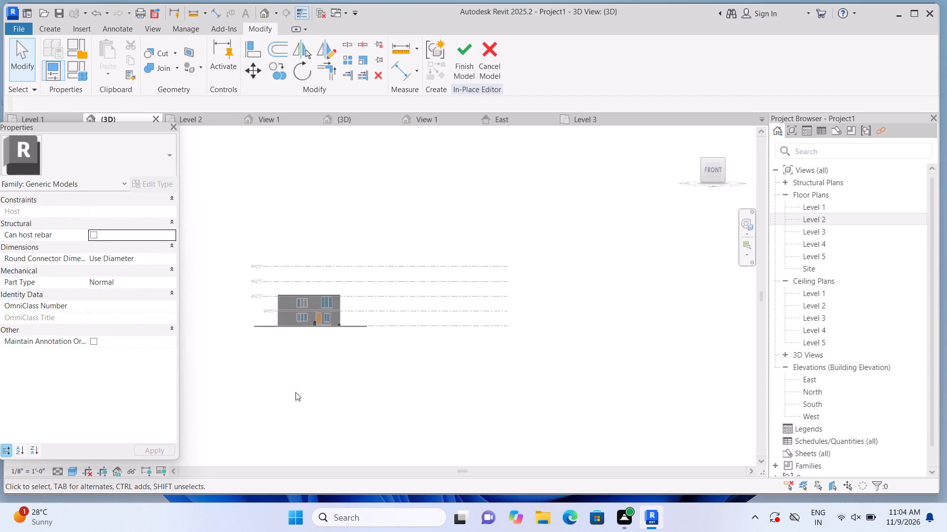
scroll(199, 373, up, 14)
scroll(324, 301, up, 2)
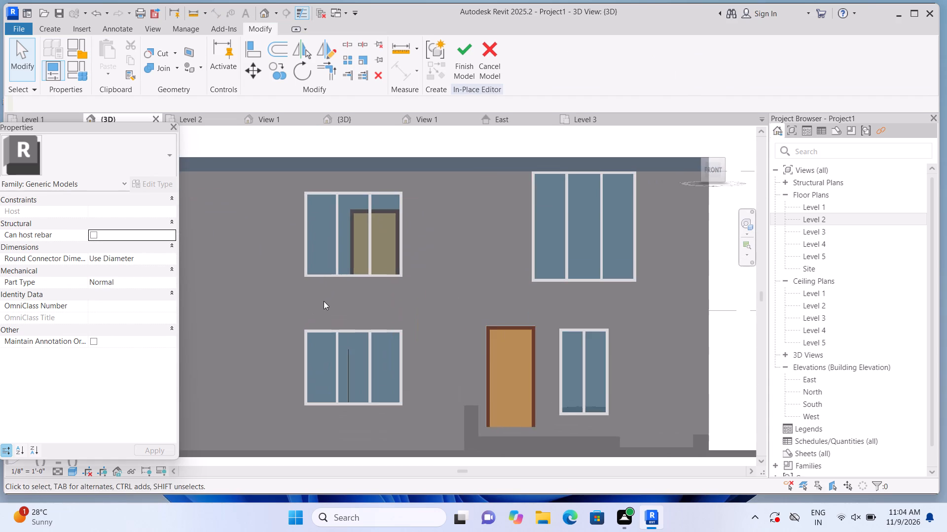
scroll(444, 286, up, 1)
middle_drag(444, 286, 375, 228)
scroll(375, 228, down, 2)
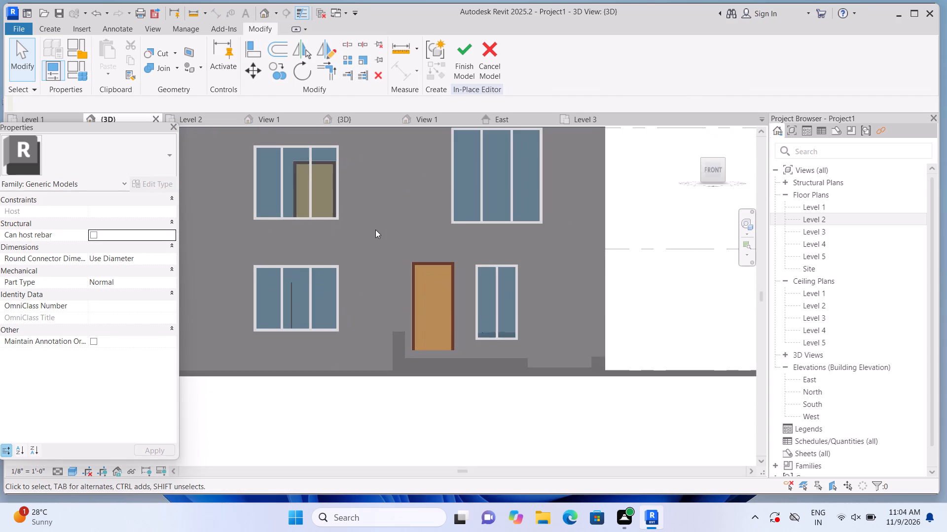
scroll(375, 232, down, 1)
scroll(431, 233, up, 2)
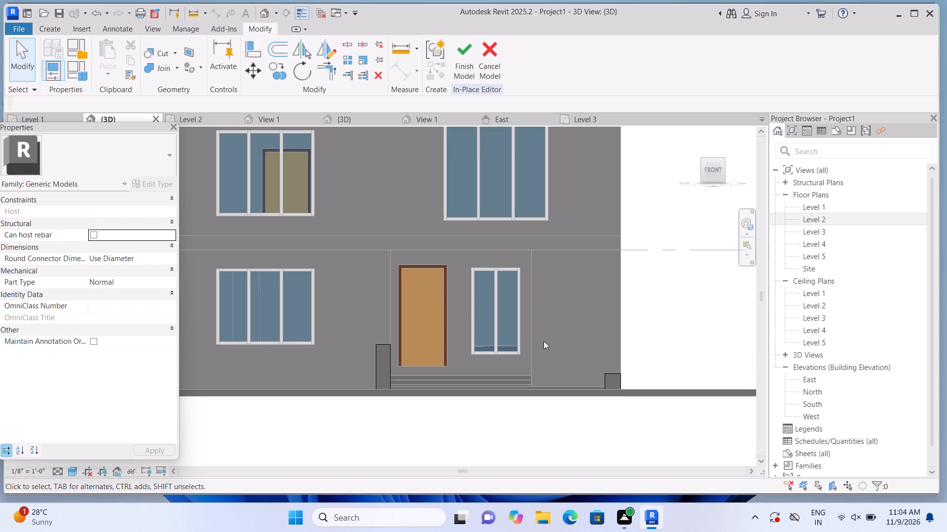
middle_drag(390, 218, 401, 253)
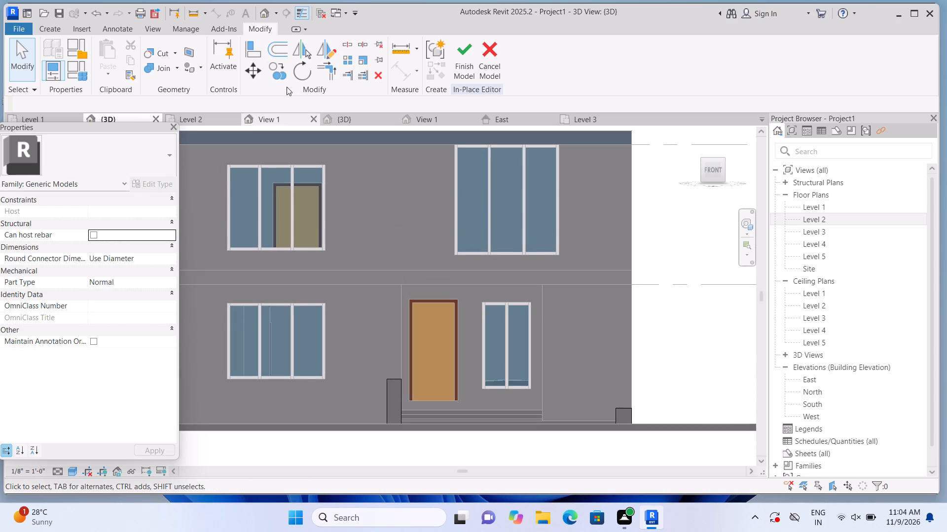
click(55, 29)
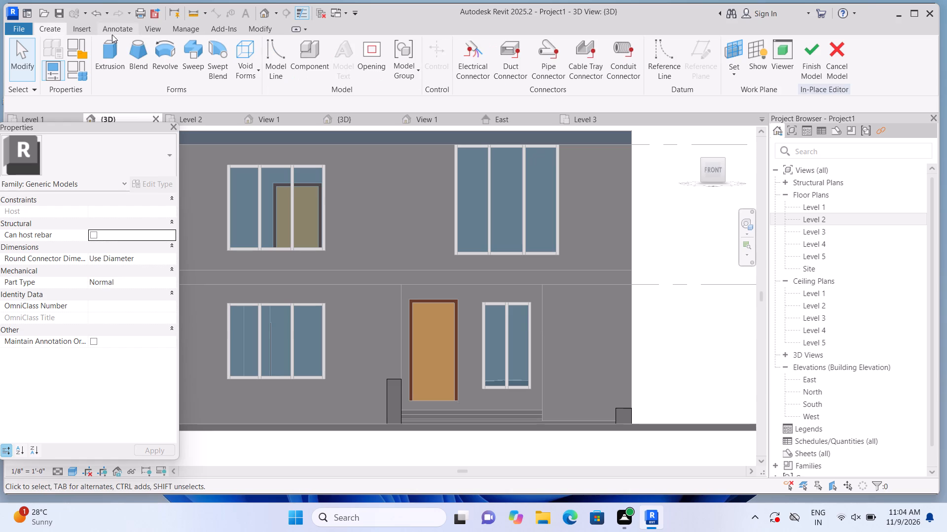
click(113, 56)
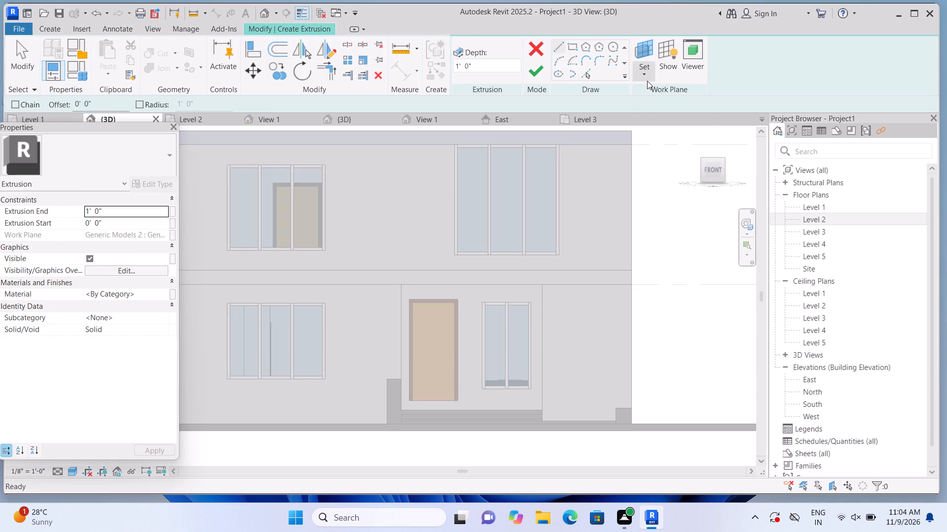
click(647, 81)
click(655, 121)
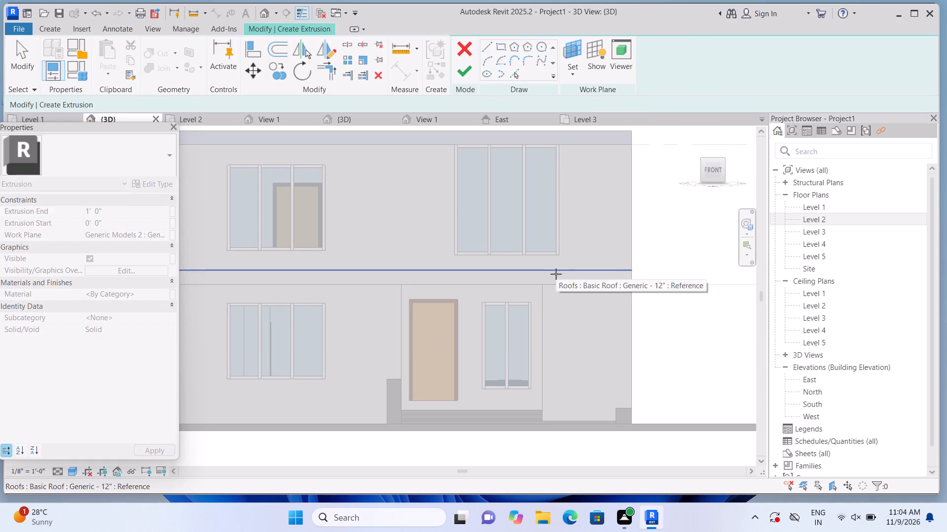
click(599, 209)
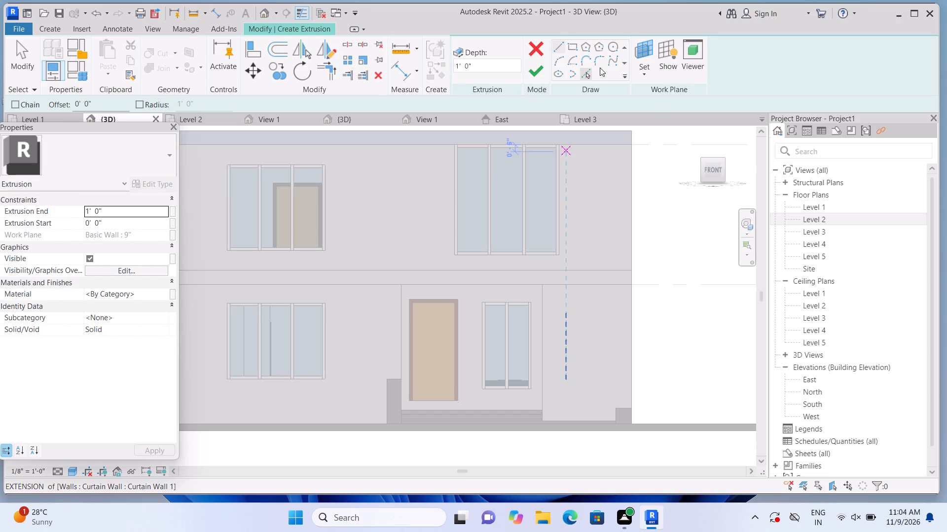
Sketch a rectangle about 17' 7" by 0' 10" from the Level 2 line above the door to the house corner and extrude it 1' 0".
click(569, 42)
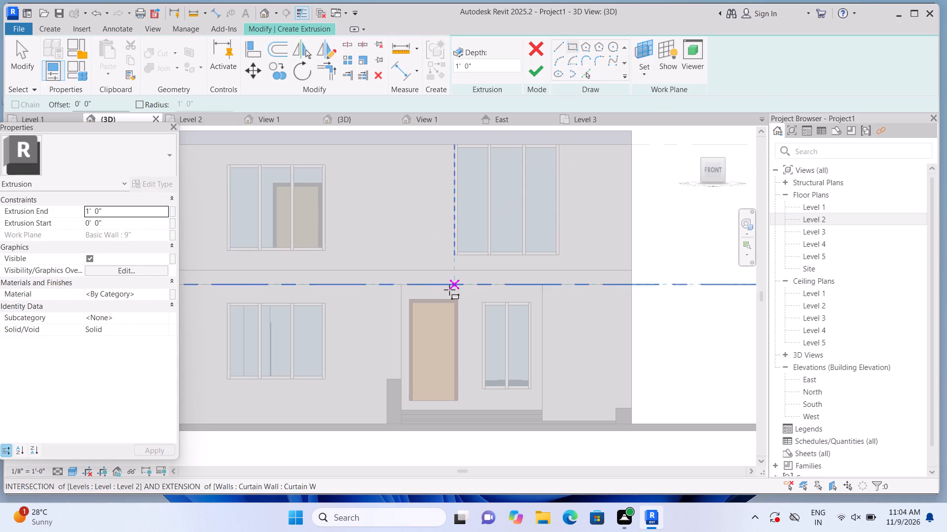
click(386, 284)
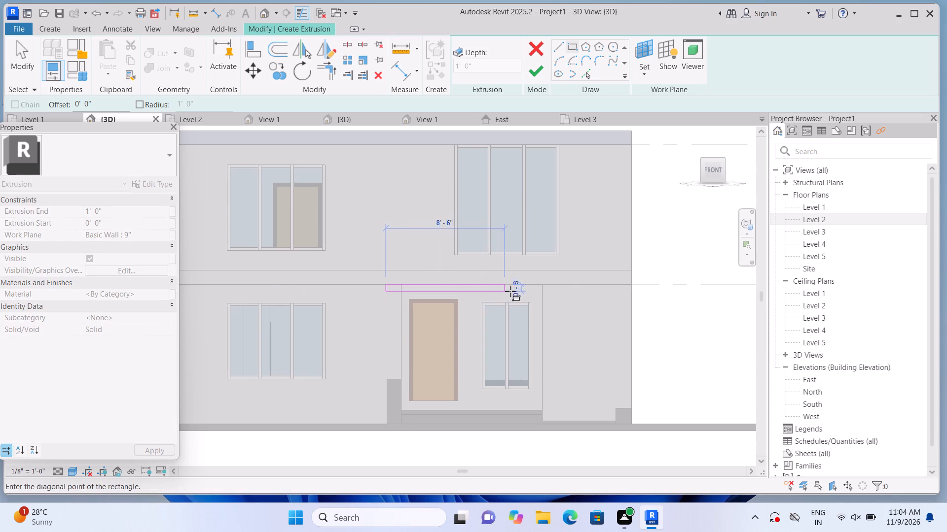
click(632, 296)
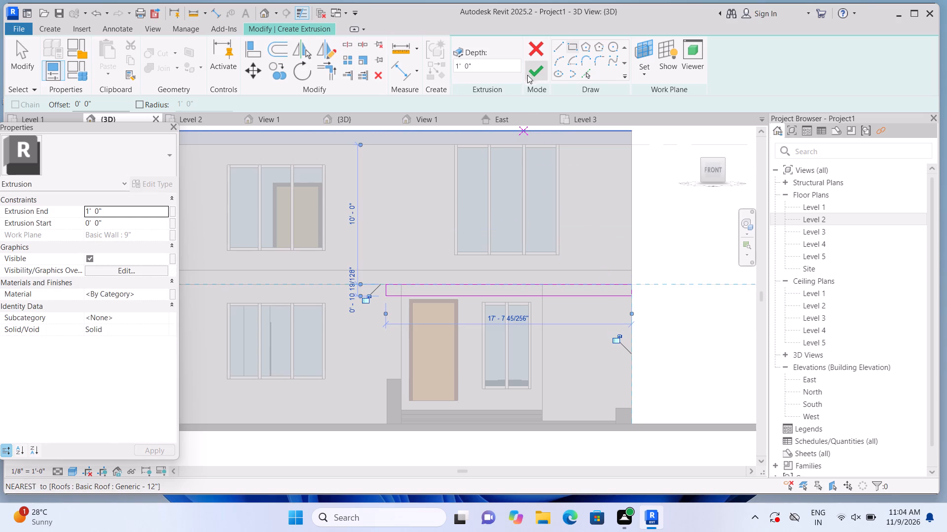
click(527, 73)
click(656, 245)
Stretch the side block beside the entrance door upward until its top meets the underside of the new horizontal beam.
scroll(634, 287, up, 1)
click(360, 409)
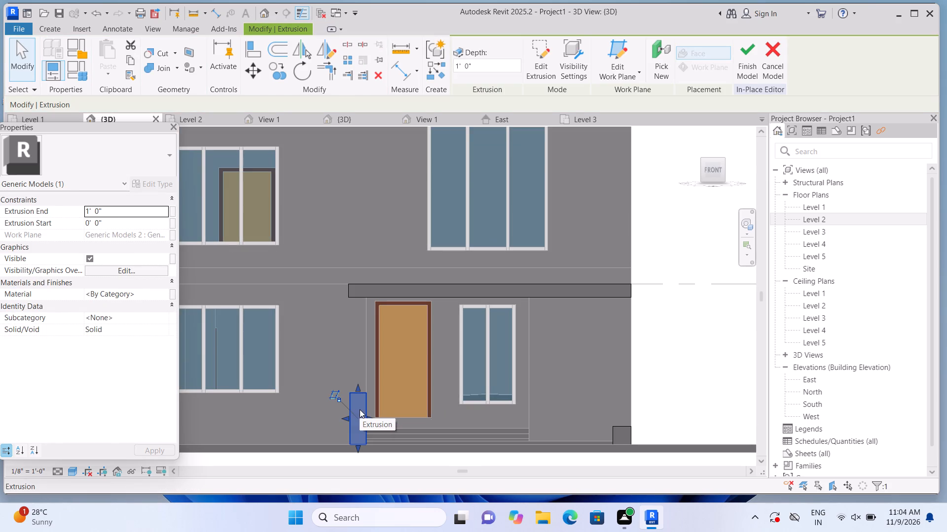
scroll(360, 409, up, 1)
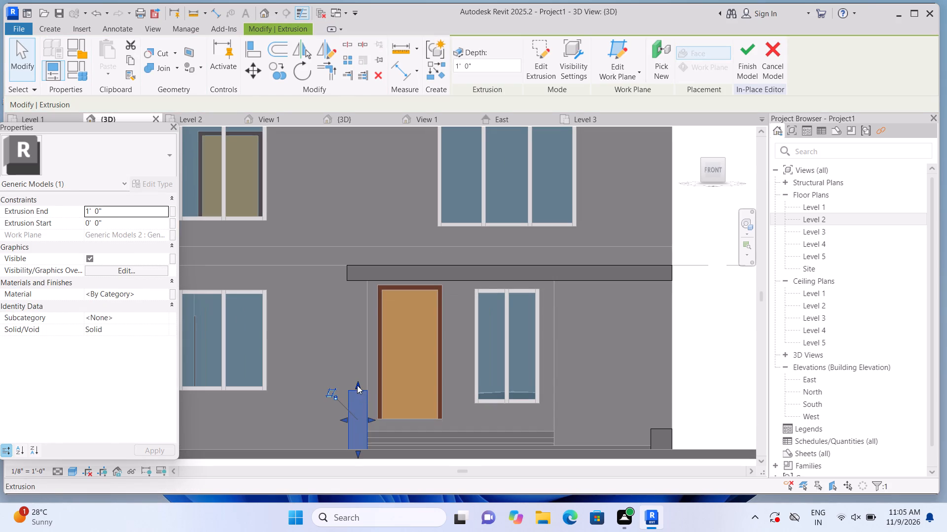
drag(357, 385, 354, 282)
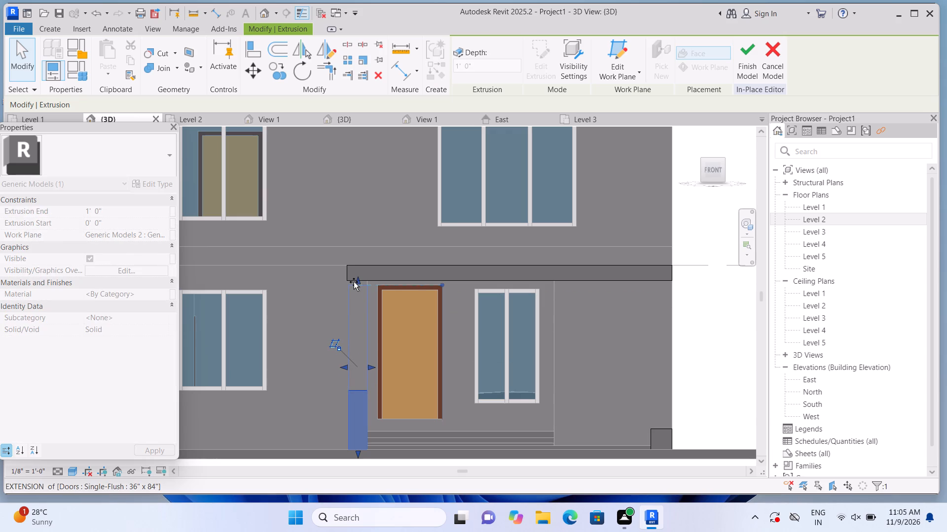
drag(354, 282, 354, 279)
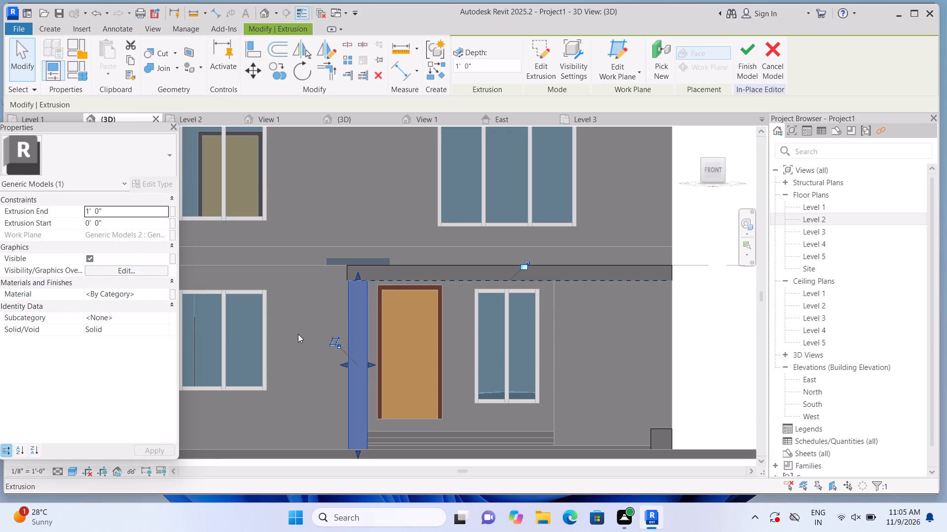
key(Escape)
Adjust the beam's end above the door so it lines up with the outer face of the tall side block.
scroll(337, 295, up, 2)
click(371, 264)
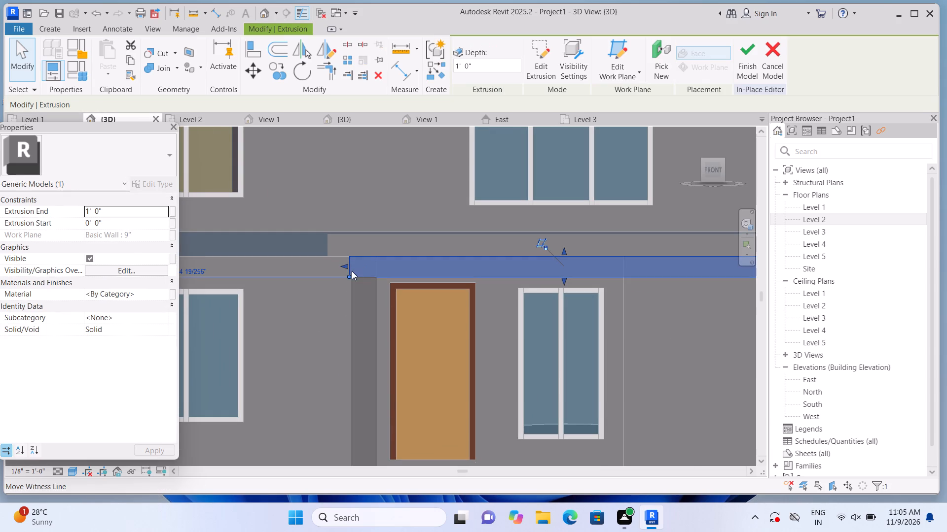
click(343, 266)
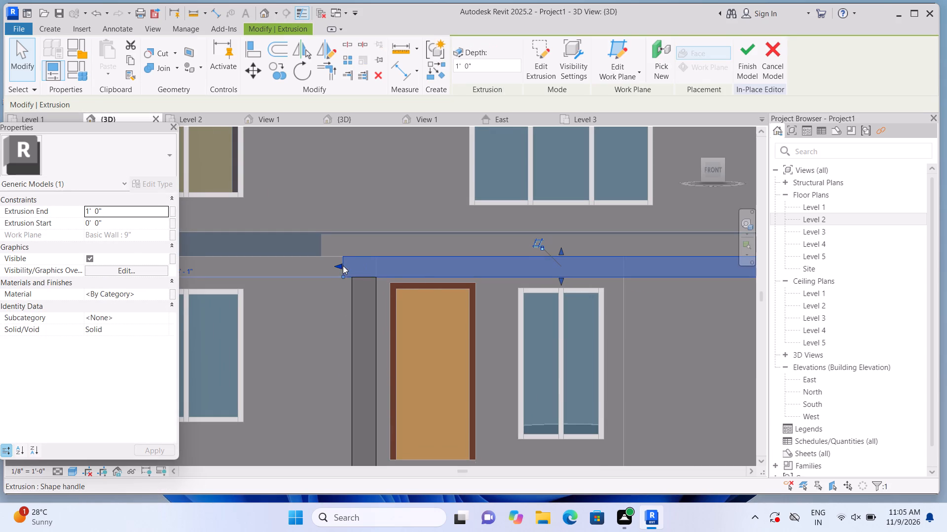
drag(336, 266, 353, 262)
click(353, 262)
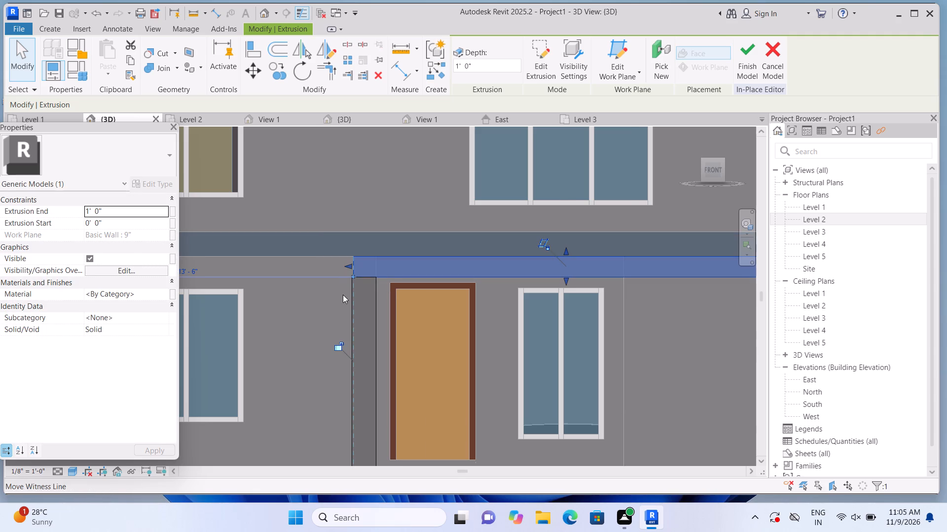
scroll(343, 295, up, 1)
click(333, 305)
click(362, 267)
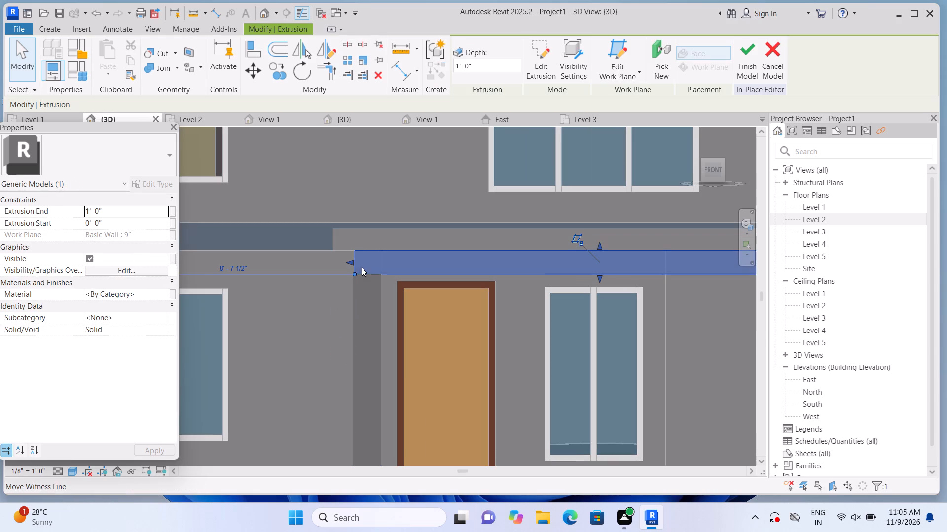
click(351, 261)
click(349, 262)
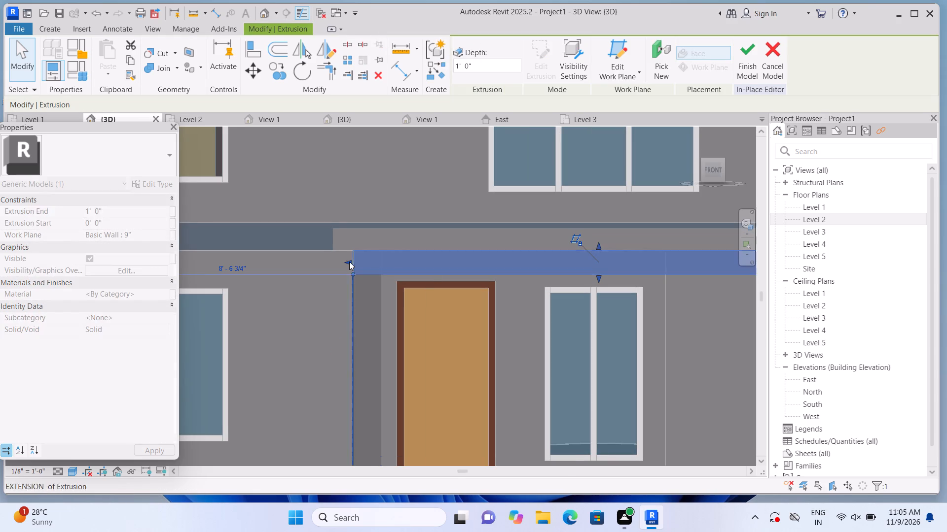
click(338, 295)
scroll(338, 295, down, 5)
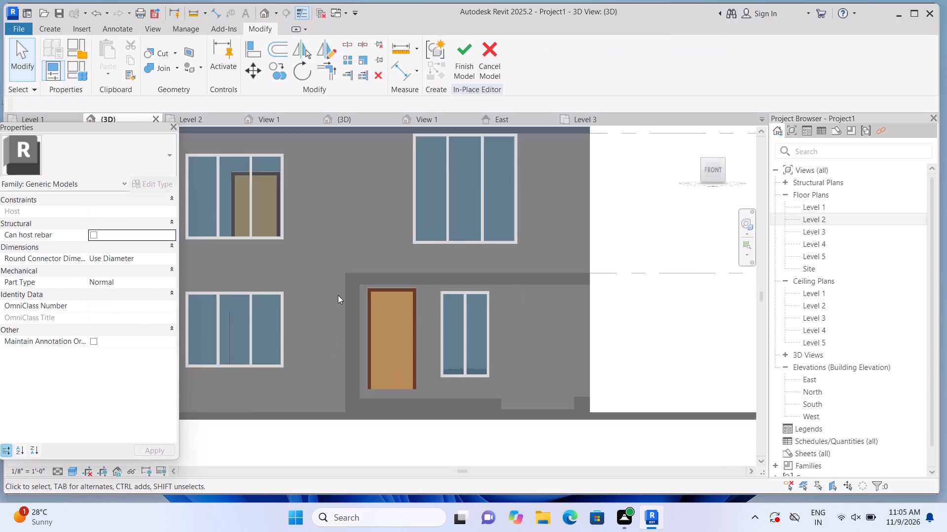
scroll(338, 295, down, 2)
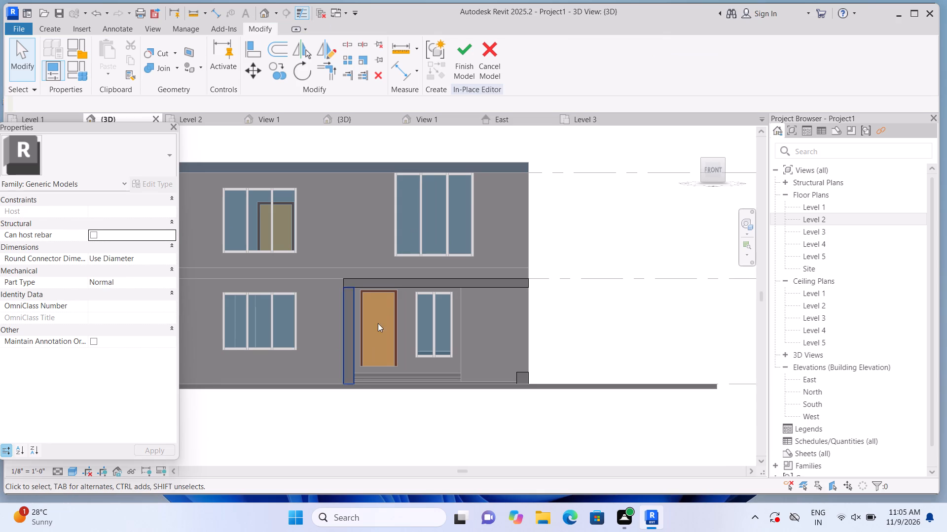
Stretch the low block at the house corner upward to the underside of the horizontal beam.
scroll(482, 333, up, 1)
middle_drag(487, 336, 473, 297)
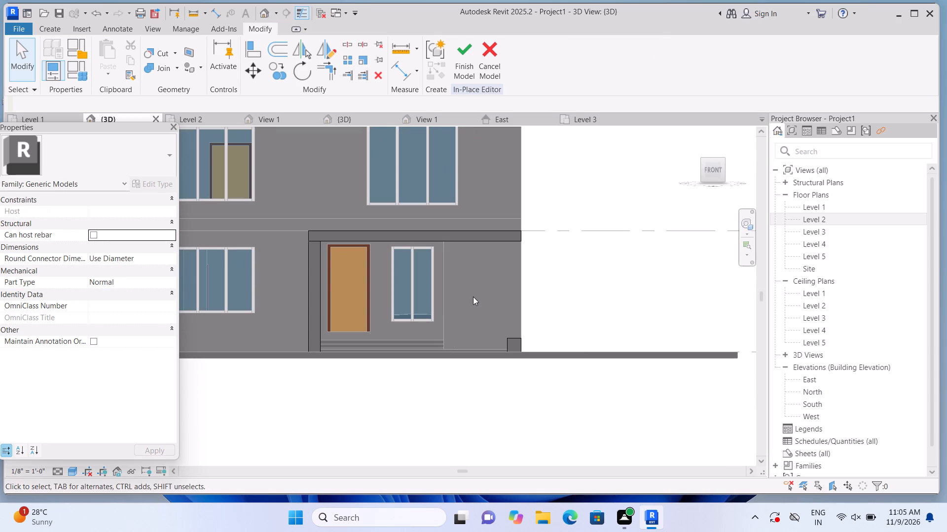
scroll(511, 348, up, 2)
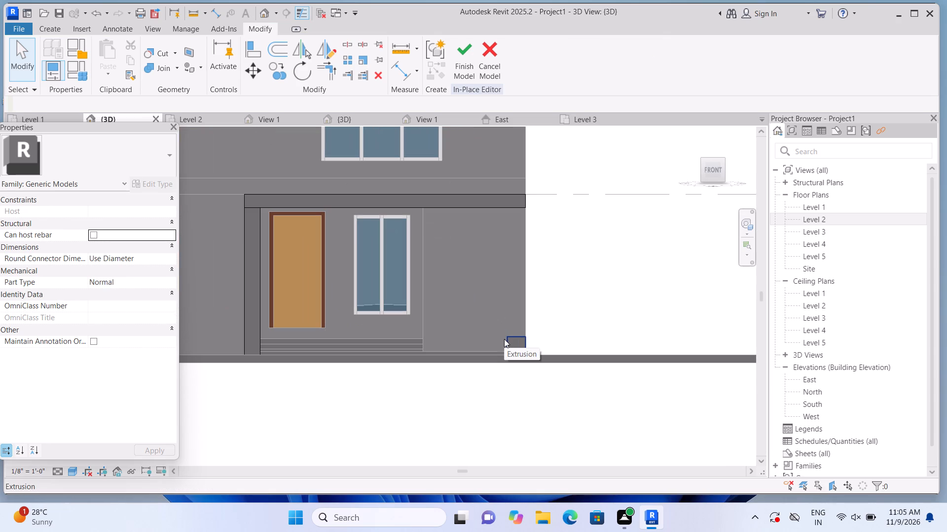
click(507, 337)
drag(515, 330, 512, 290)
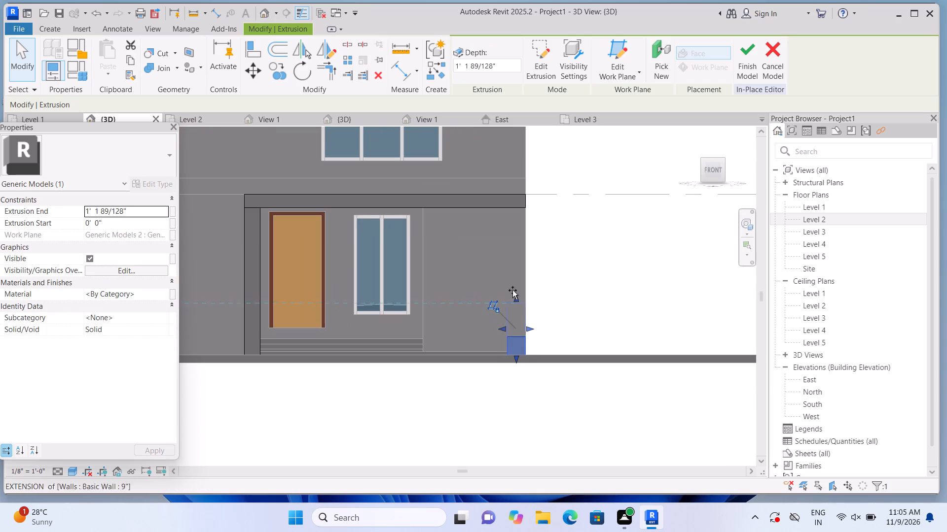
drag(512, 290, 511, 211)
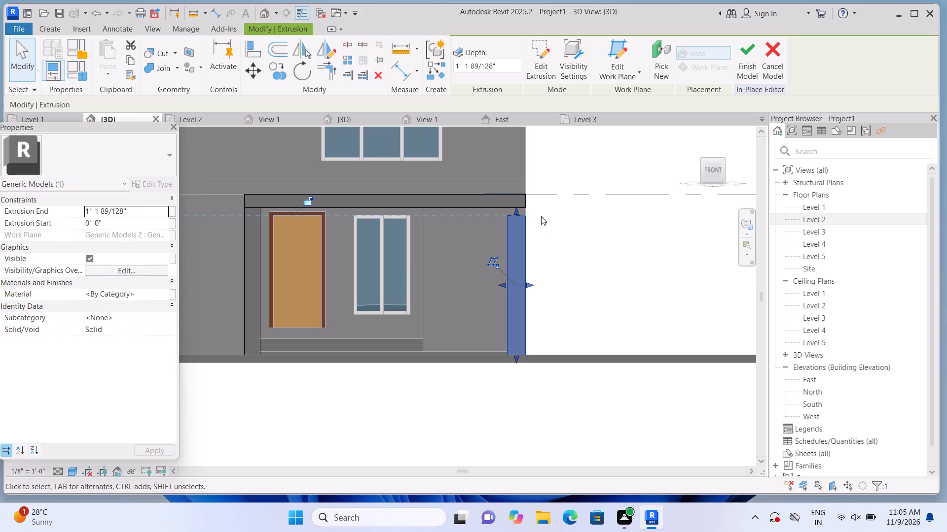
scroll(553, 217, up, 2)
click(503, 207)
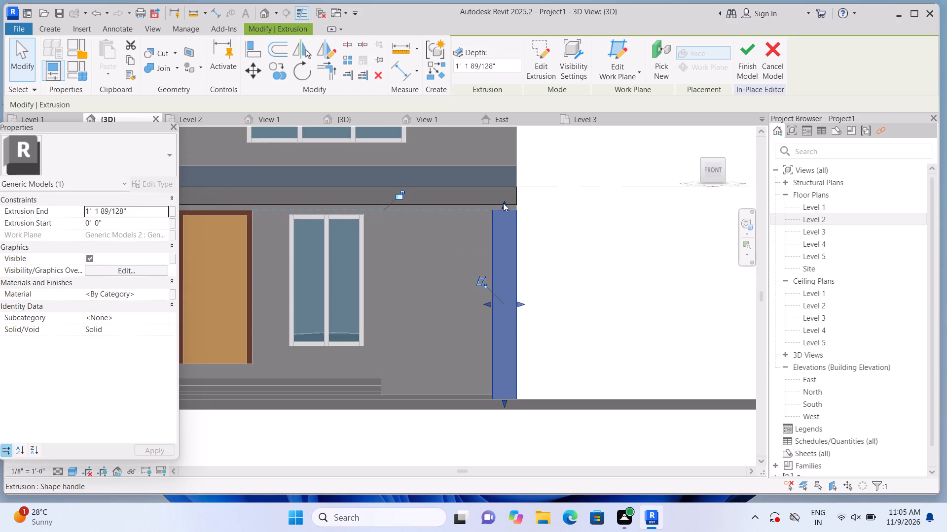
click(503, 202)
click(548, 225)
Fine-tune the corner block's top face so it sits flush with the beam's underside.
scroll(551, 225, down, 3)
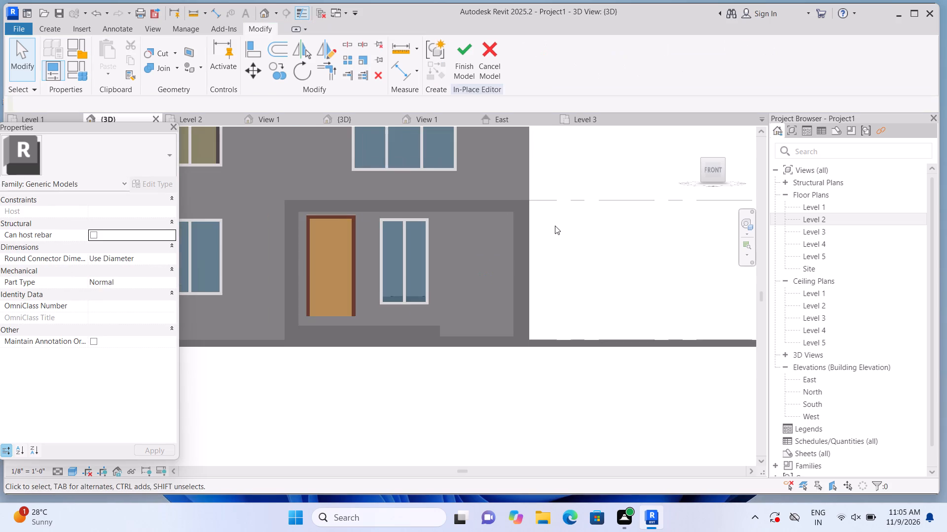
scroll(555, 226, down, 1)
scroll(528, 219, up, 5)
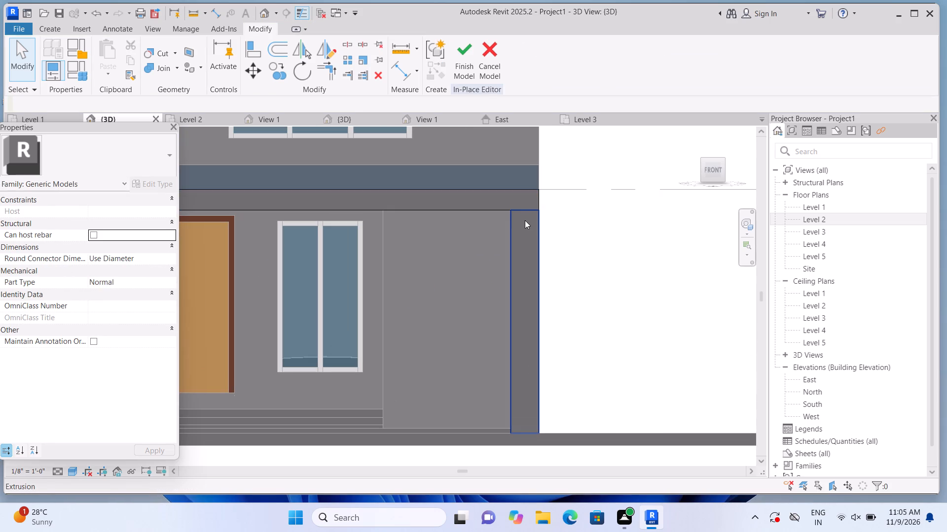
double_click(525, 220)
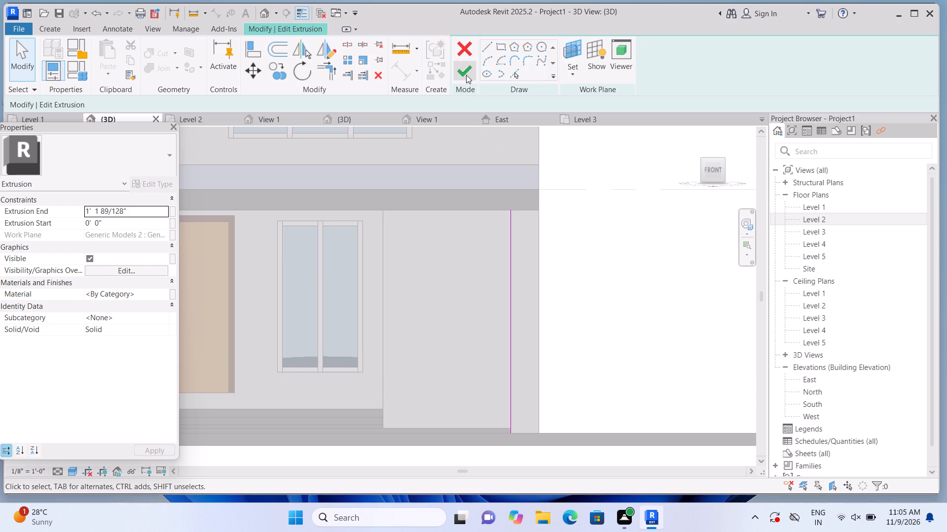
click(466, 75)
click(523, 203)
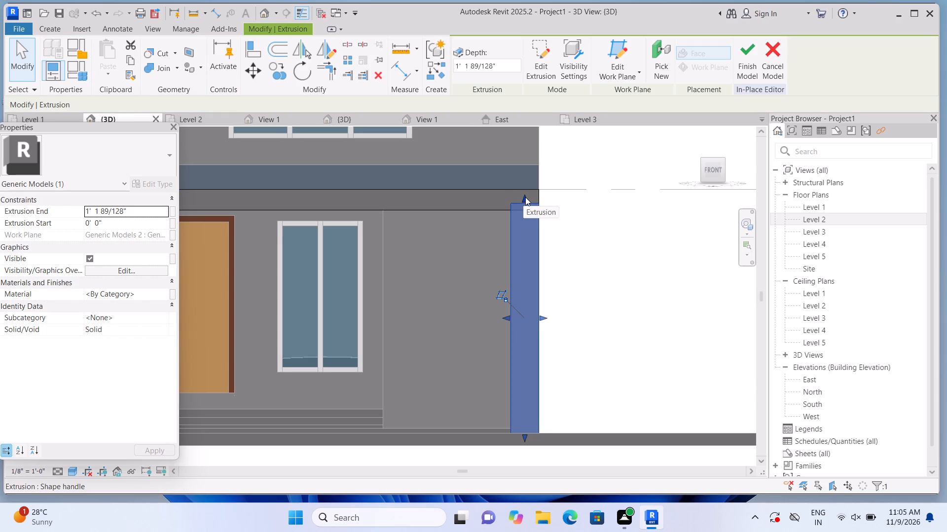
drag(524, 197, 525, 207)
click(552, 213)
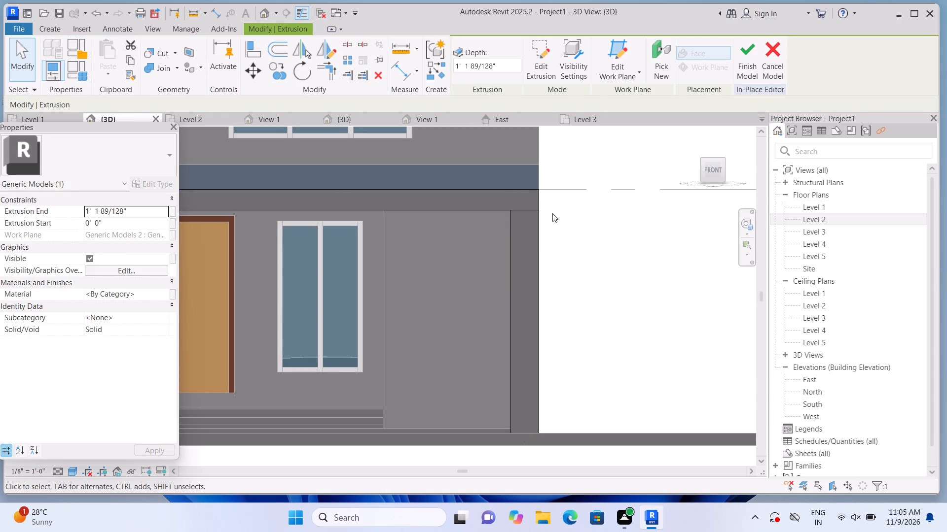
In the home 3D view, pull the beam's front face outward to about 4' 1" depth, forming a canopy over both side blocks.
scroll(559, 217, down, 4)
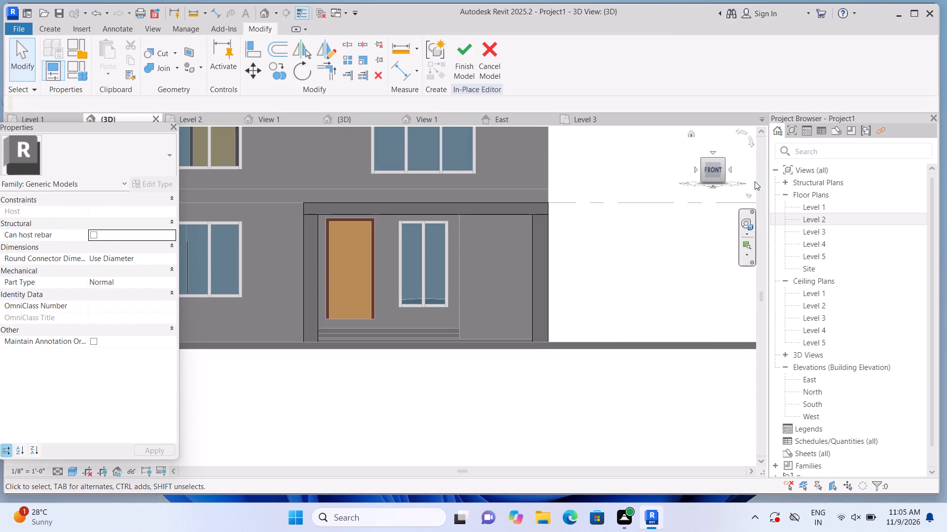
click(691, 132)
scroll(220, 346, up, 4)
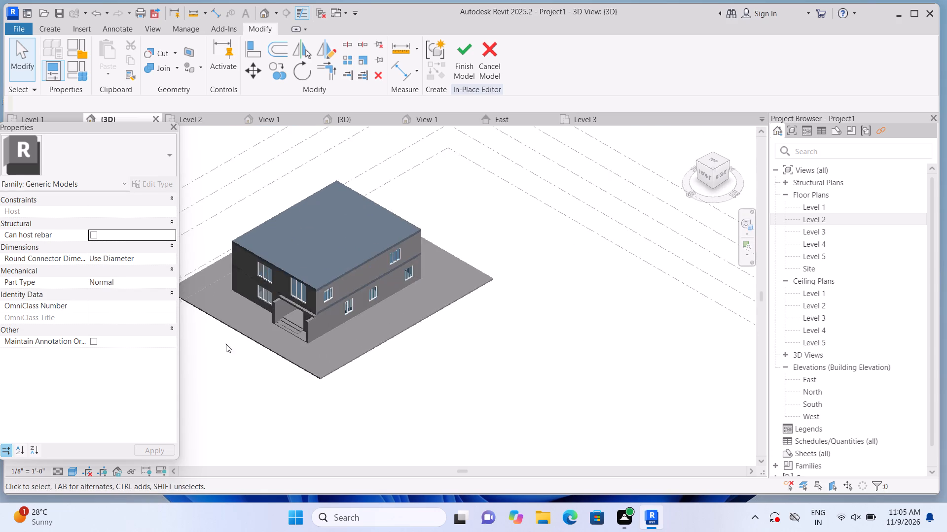
scroll(226, 344, up, 5)
scroll(315, 281, up, 6)
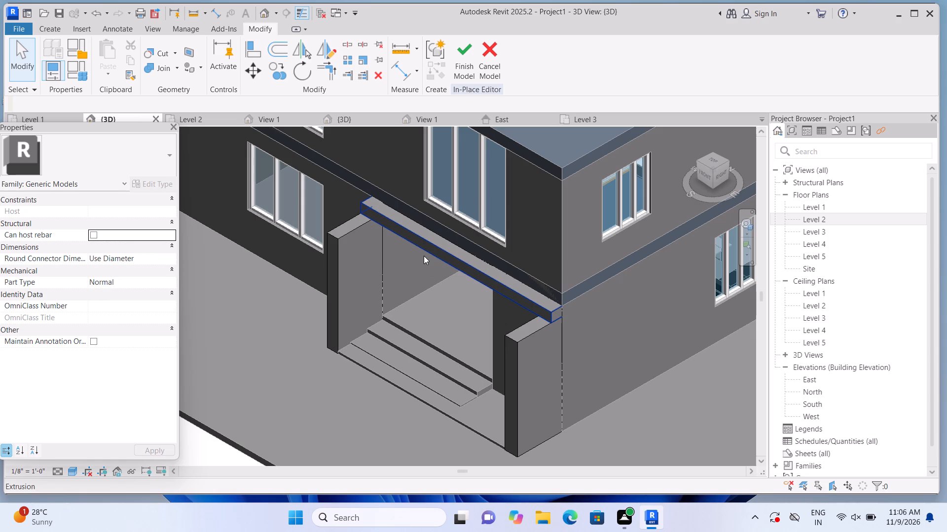
scroll(424, 256, up, 3)
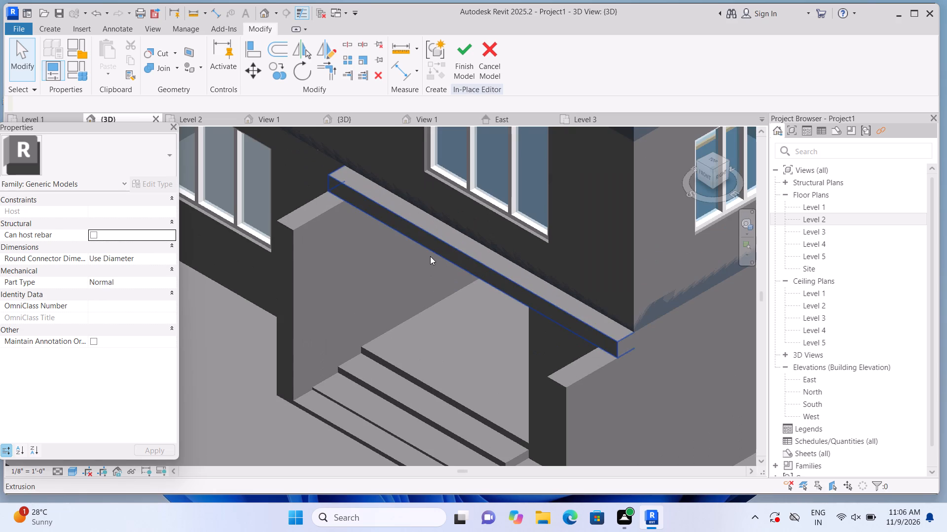
click(430, 256)
drag(470, 266, 438, 288)
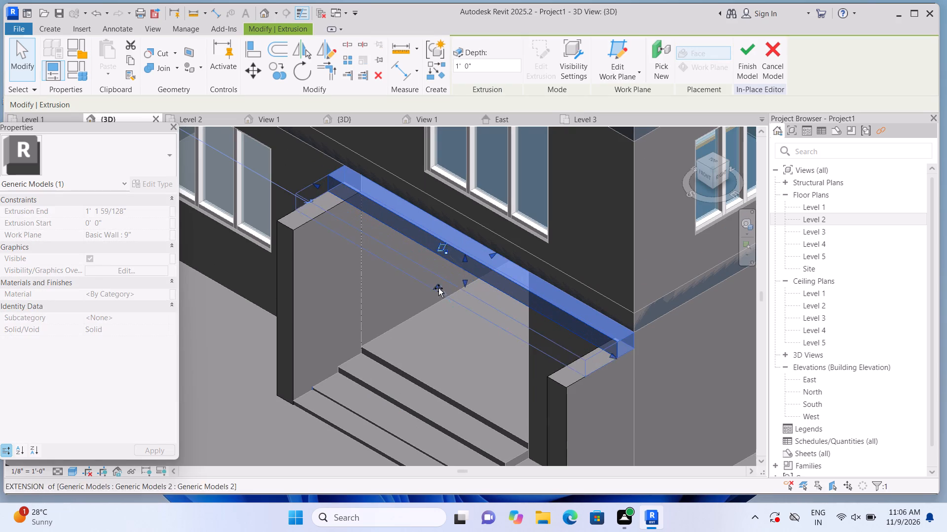
drag(438, 288, 424, 301)
scroll(417, 303, down, 4)
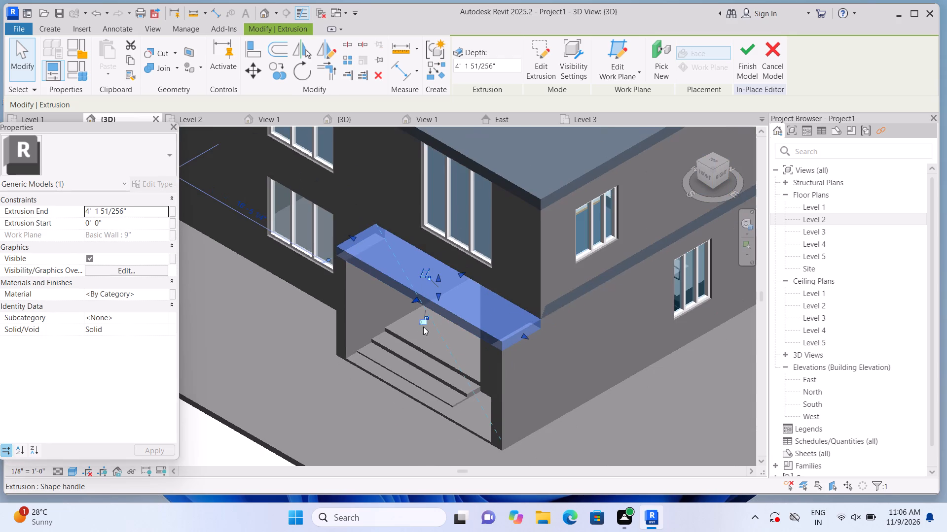
key(Escape)
Extend the canopy's end at the house corner outward so it overhangs past the corner side block.
scroll(505, 374, up, 4)
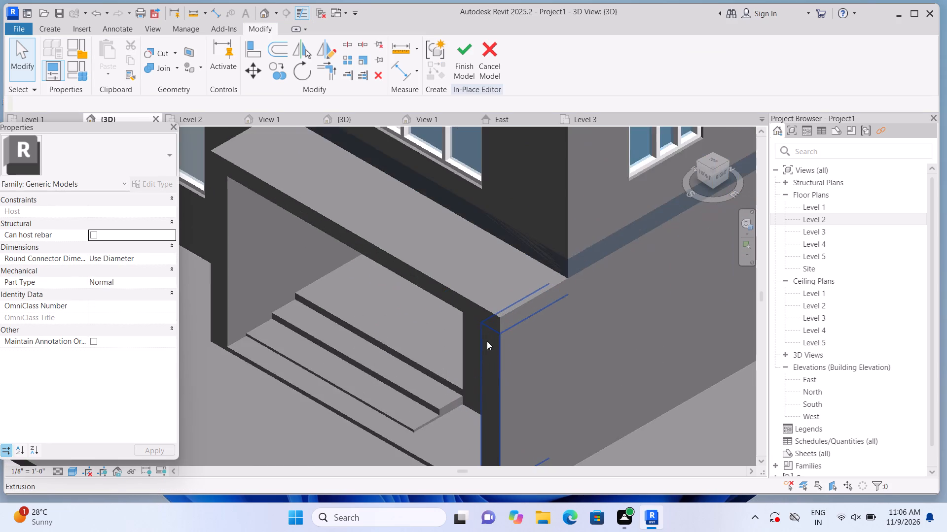
scroll(487, 341, up, 2)
scroll(383, 355, down, 3)
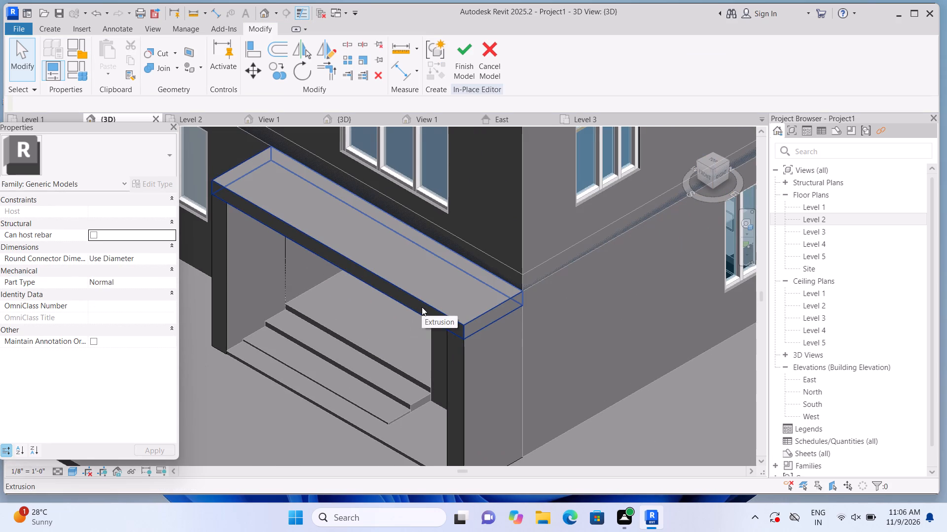
click(441, 294)
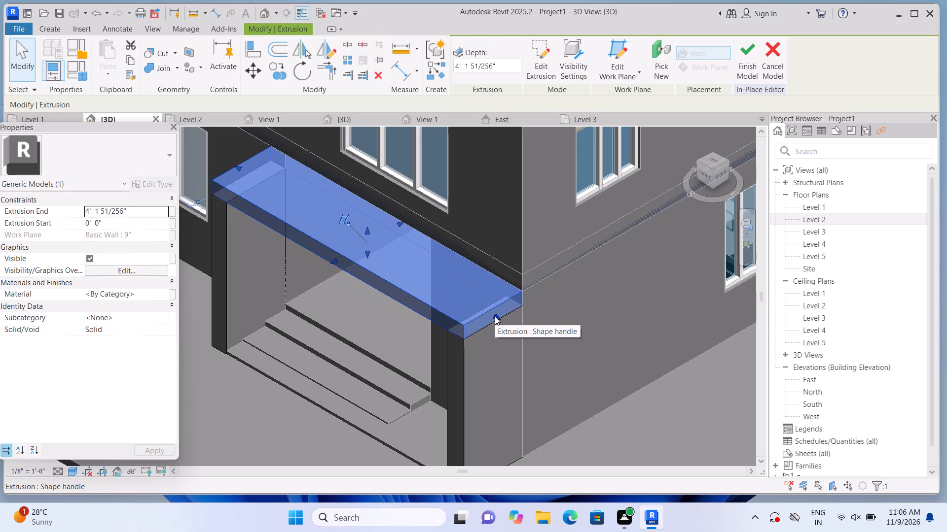
drag(495, 316, 514, 328)
Stretch the corner side block's top face up through the canopy to slightly above its top surface.
click(467, 363)
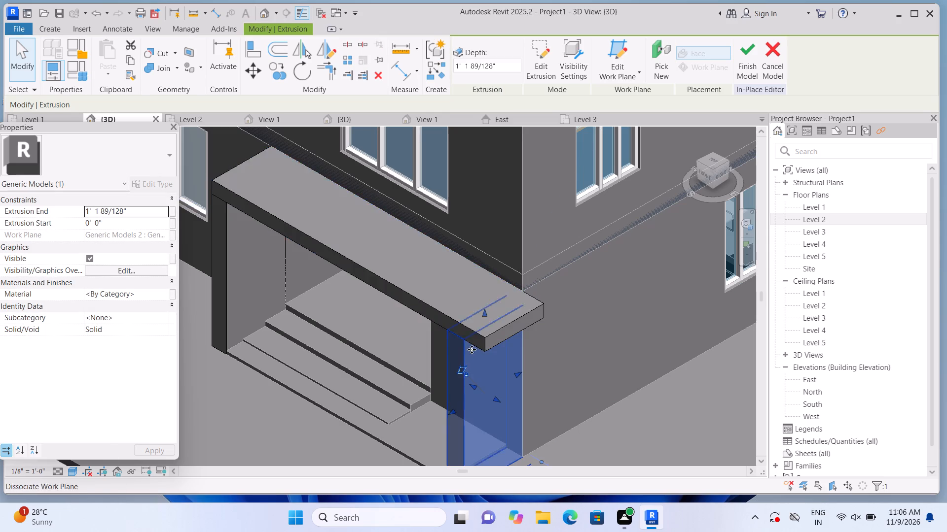
drag(485, 312, 486, 292)
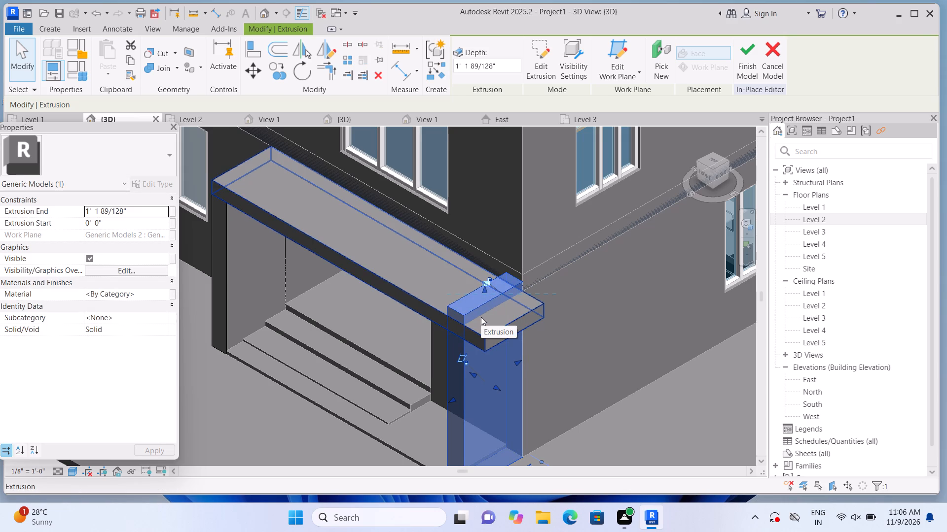
Lower the corner side block's top face slightly so it projects only a little above the canopy's top surface.
key(Escape)
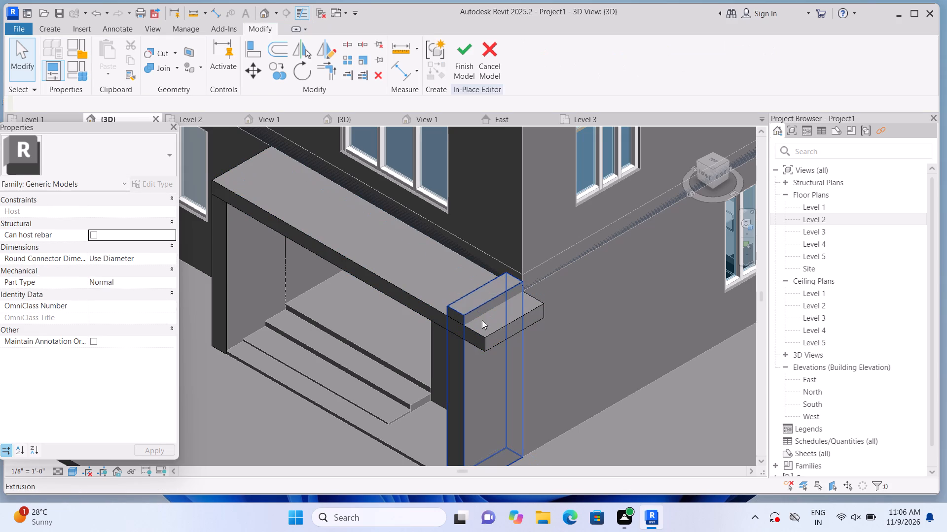
scroll(475, 329, up, 1)
click(487, 298)
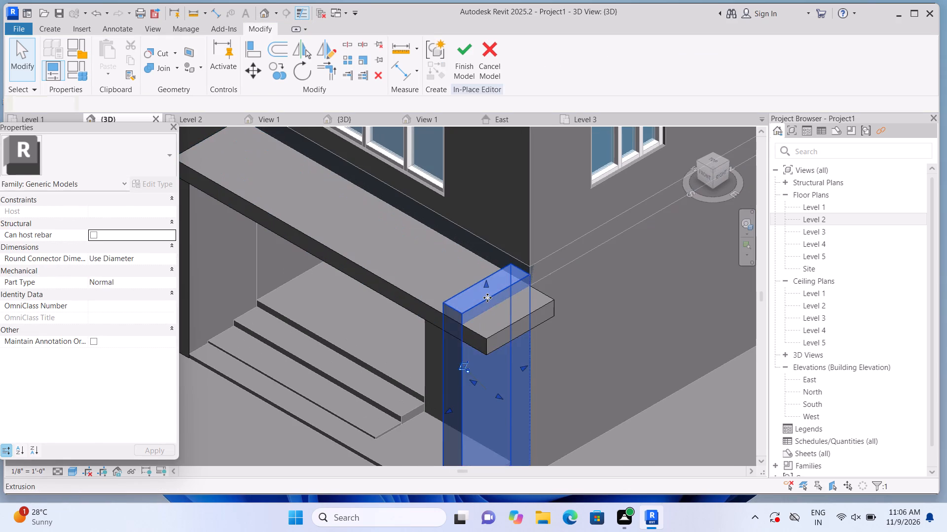
scroll(487, 298, up, 2)
drag(488, 279, 488, 290)
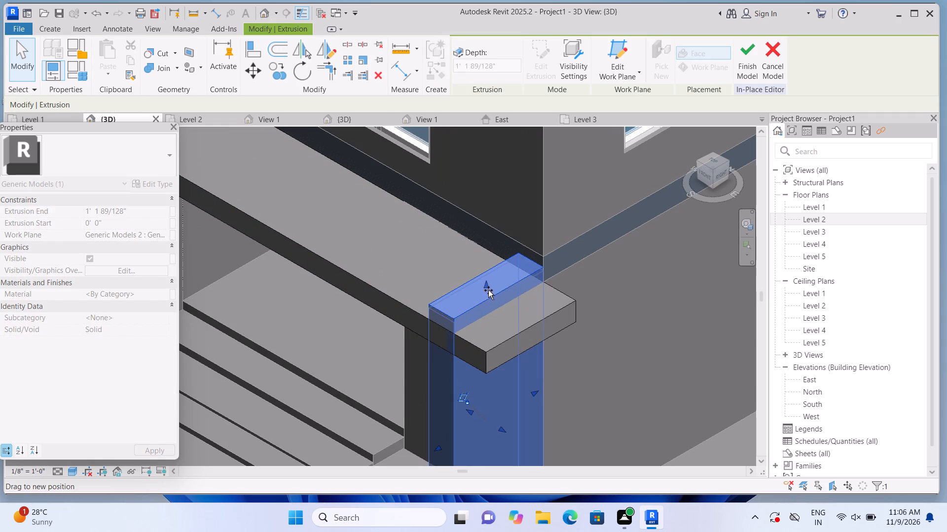
drag(488, 290, 488, 291)
key(Escape)
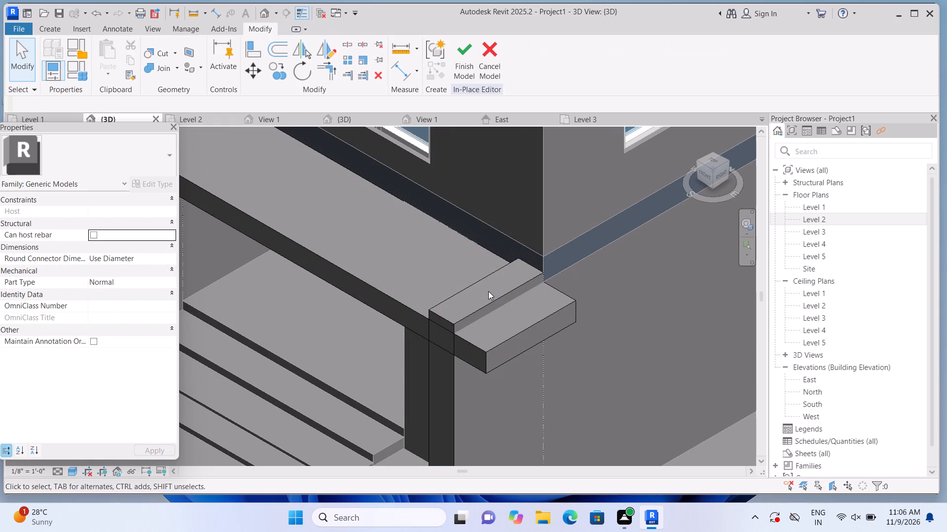
click(488, 298)
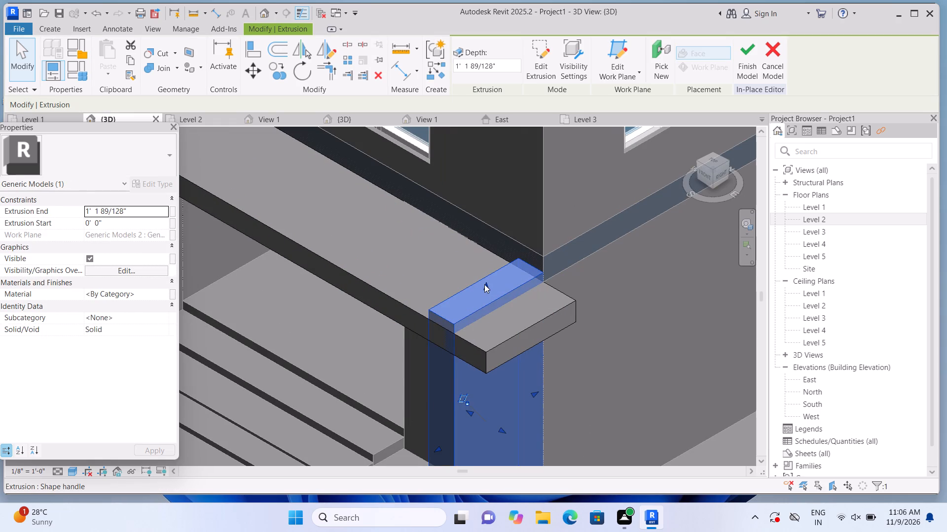
drag(487, 284, 489, 294)
key(Escape)
scroll(489, 294, down, 3)
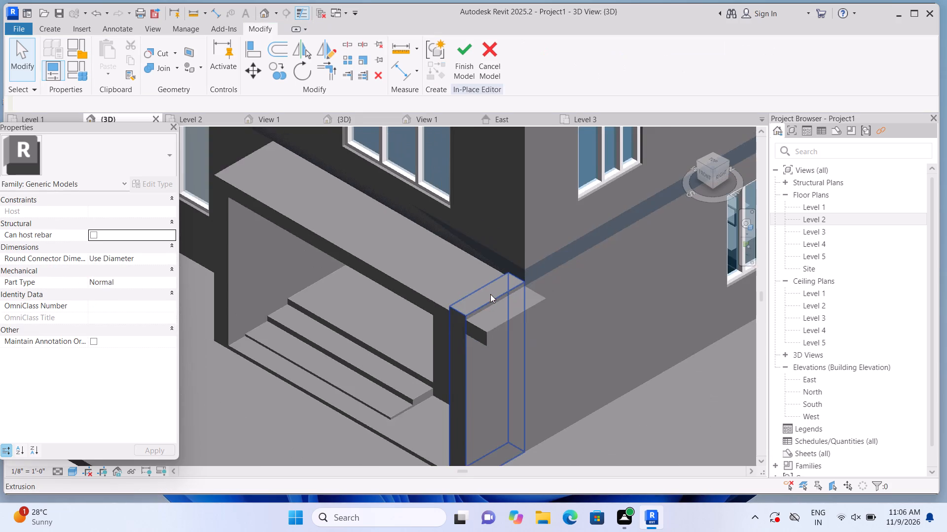
scroll(490, 294, down, 3)
scroll(492, 296, up, 1)
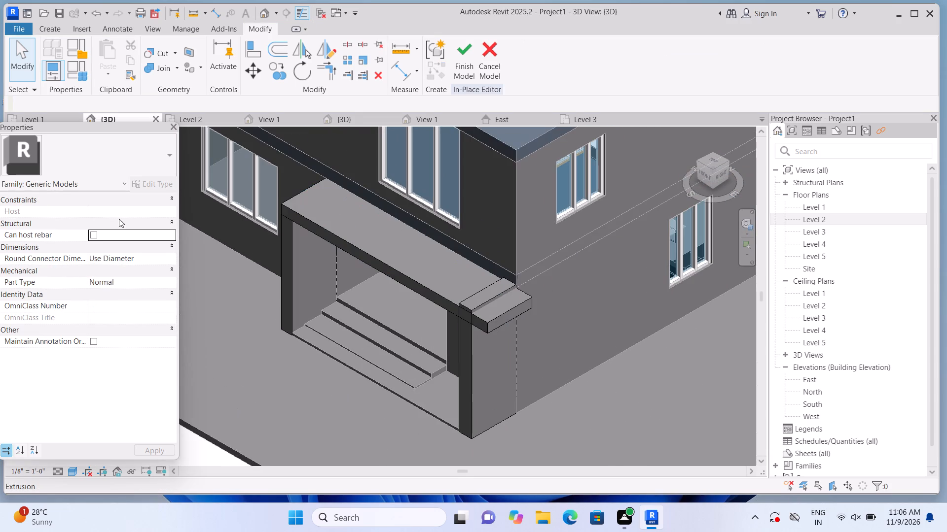
Join the far side block and the corner side block to the canopy using Join Geometry.
click(178, 63)
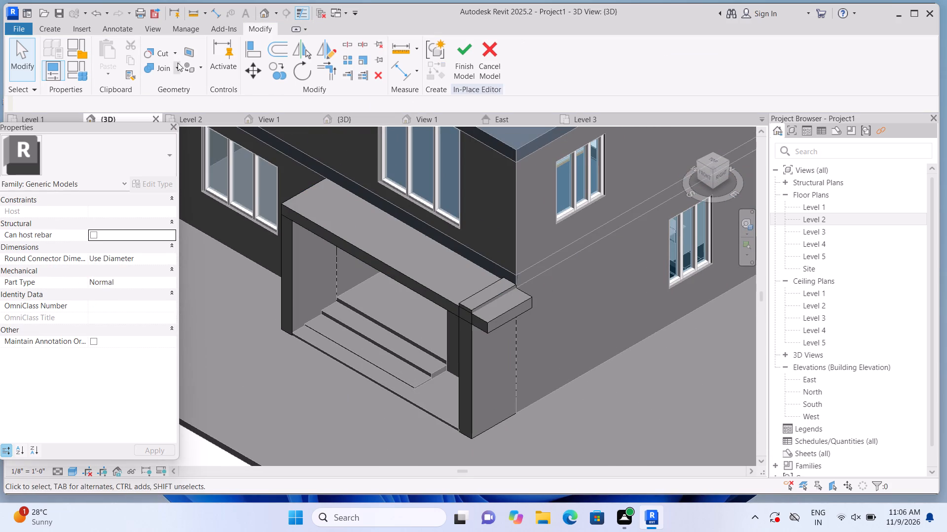
click(181, 92)
scroll(303, 253, up, 2)
click(304, 253)
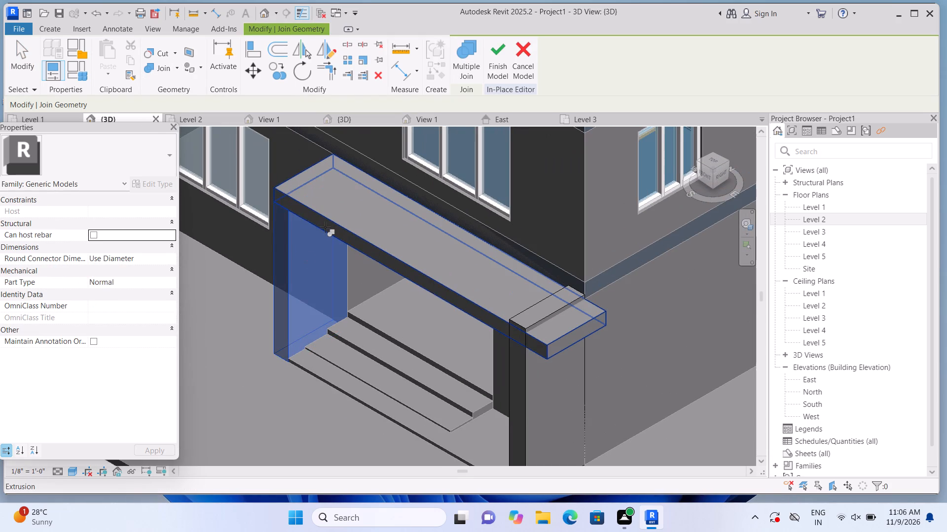
click(325, 227)
click(511, 392)
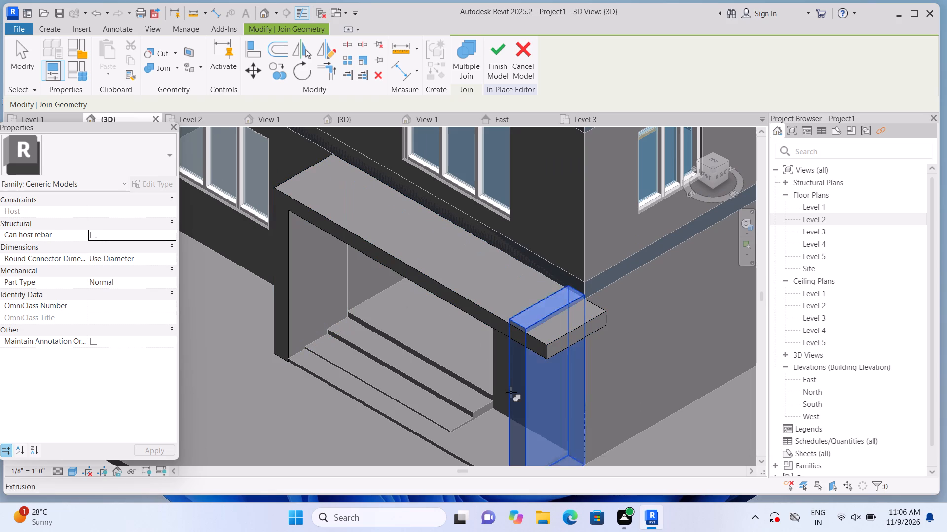
click(461, 305)
scroll(420, 357, down, 3)
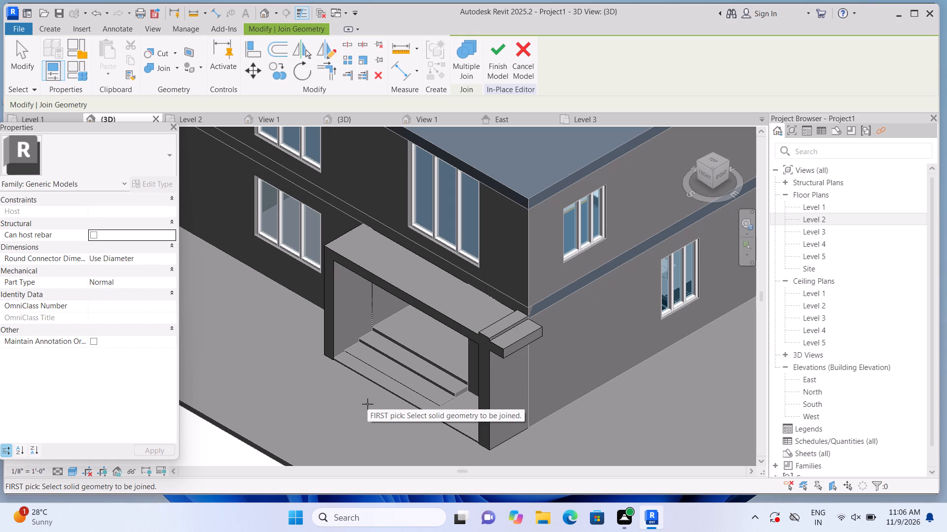
key(Escape)
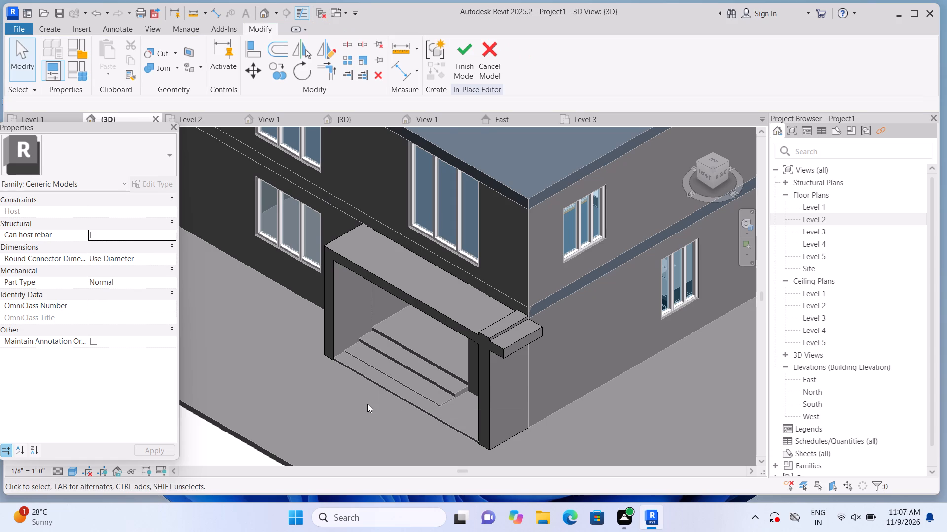
Examine the joined entrance frame up close and within the whole house.
scroll(367, 404, up, 4)
middle_drag(367, 404, 242, 398)
scroll(242, 398, up, 1)
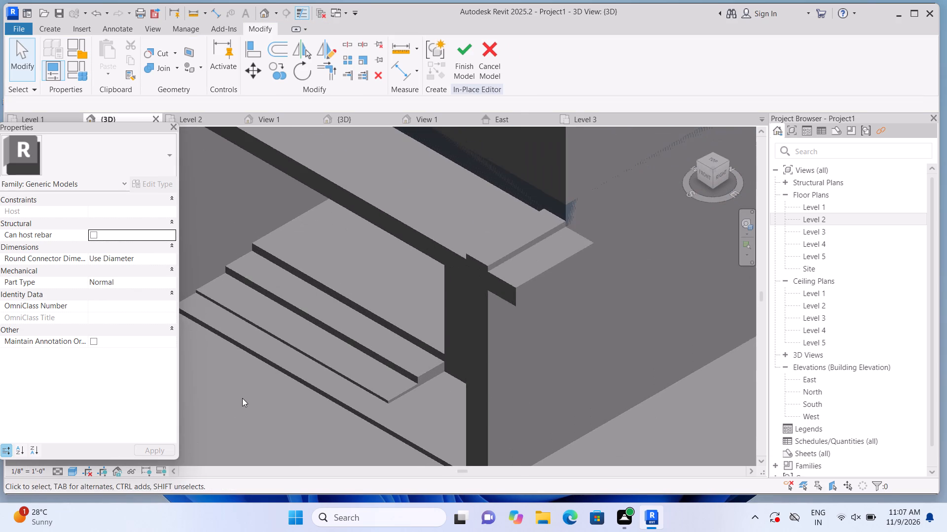
scroll(243, 398, down, 1)
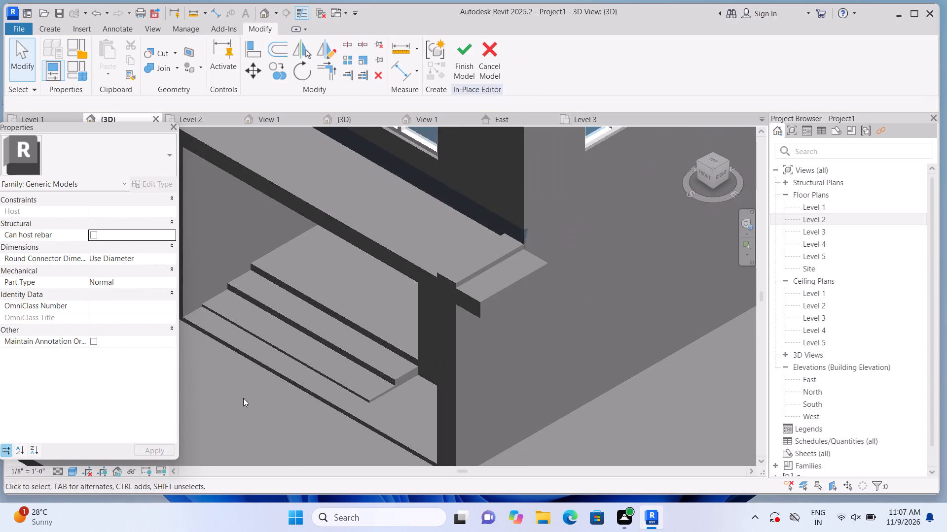
scroll(244, 398, down, 2)
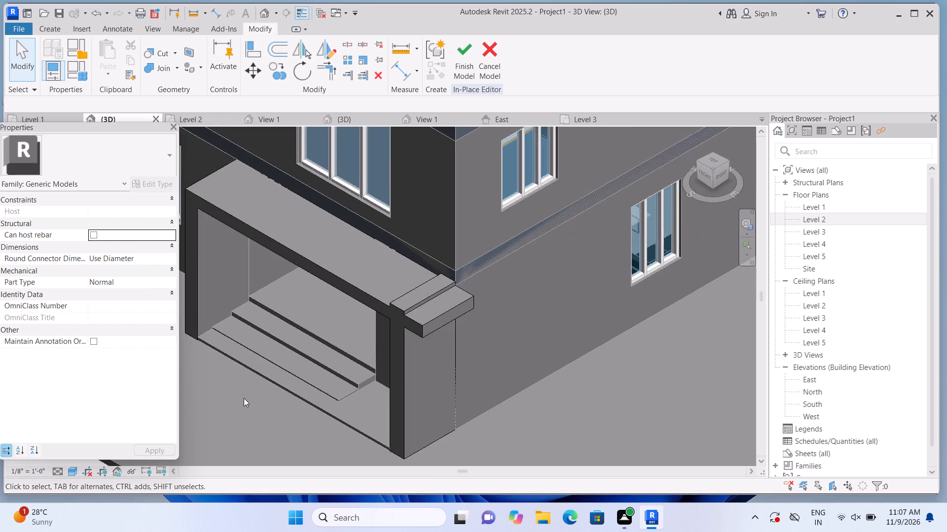
scroll(244, 398, down, 2)
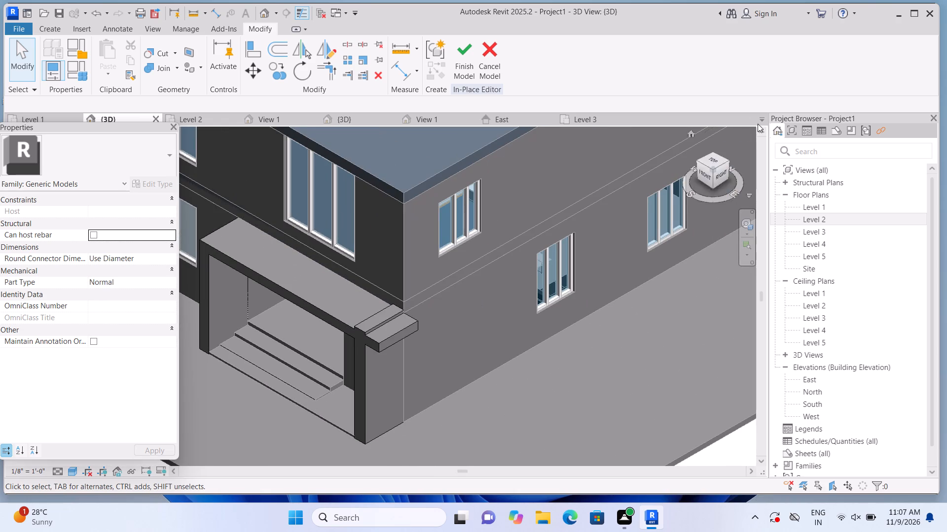
click(691, 132)
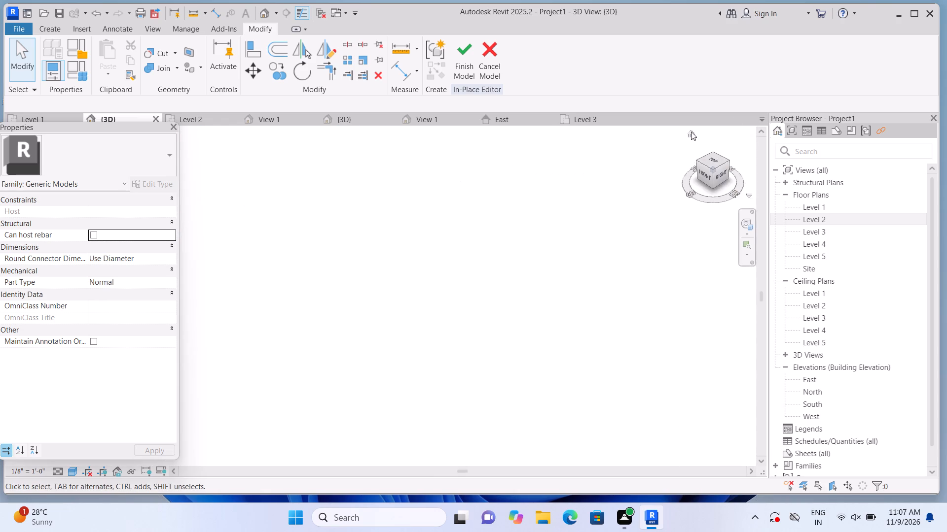
scroll(215, 351, up, 9)
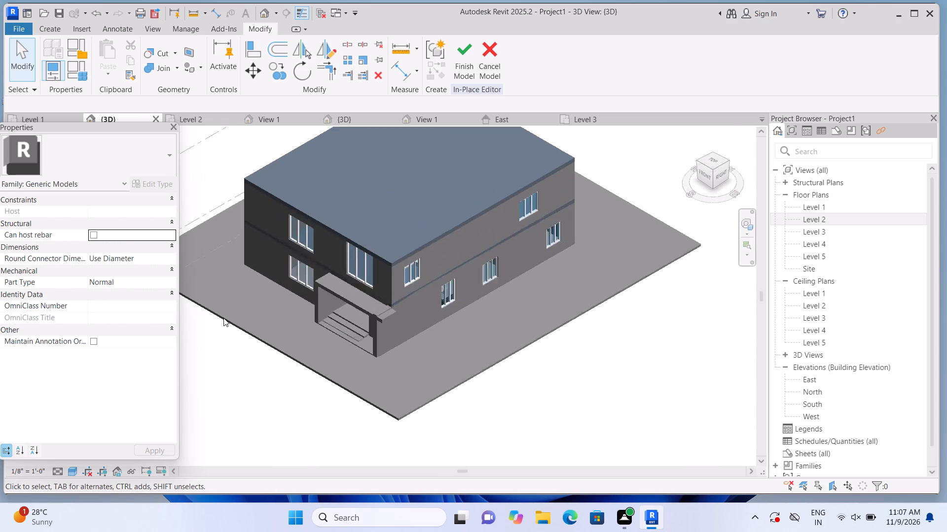
Pull the canopy's overhanging end at the house corner slightly inward to shorten the overhang past the corner block.
middle_drag(271, 304, 242, 338)
scroll(282, 337, up, 4)
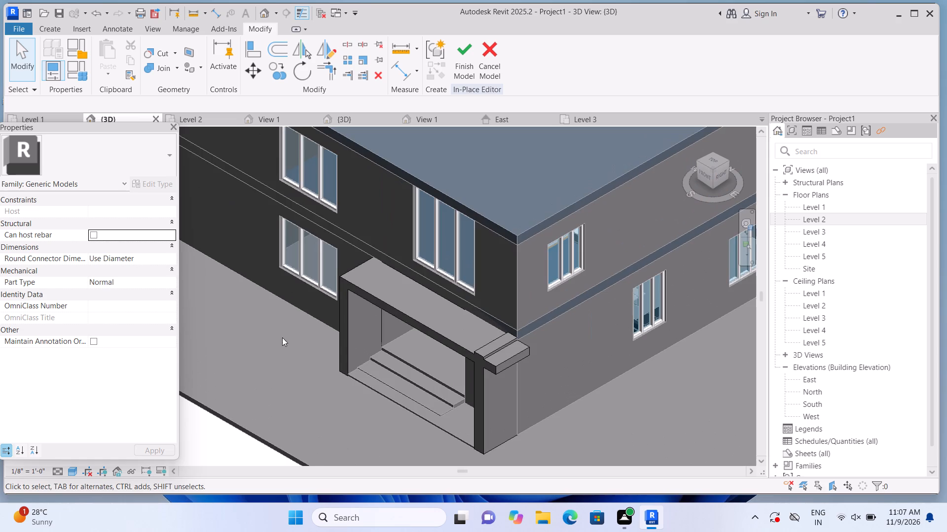
scroll(525, 388, up, 4)
click(503, 354)
scroll(503, 354, up, 2)
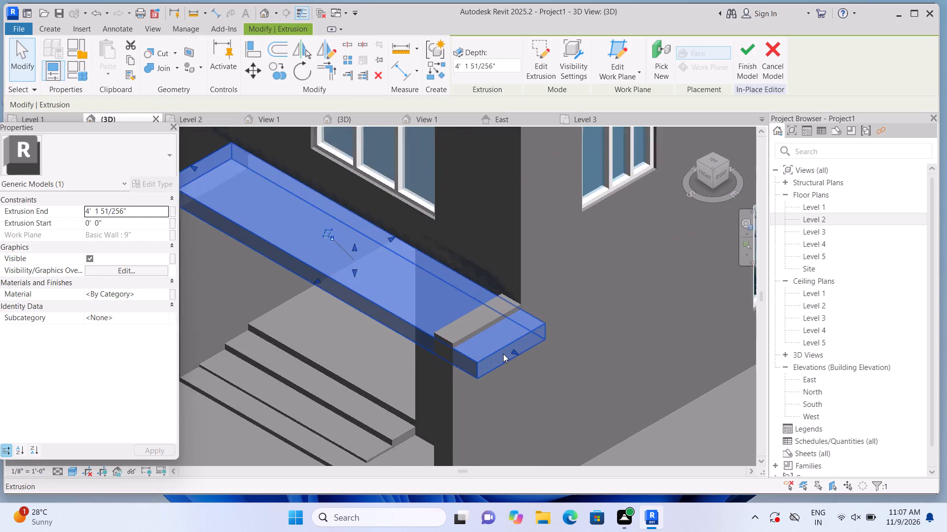
scroll(503, 354, up, 1)
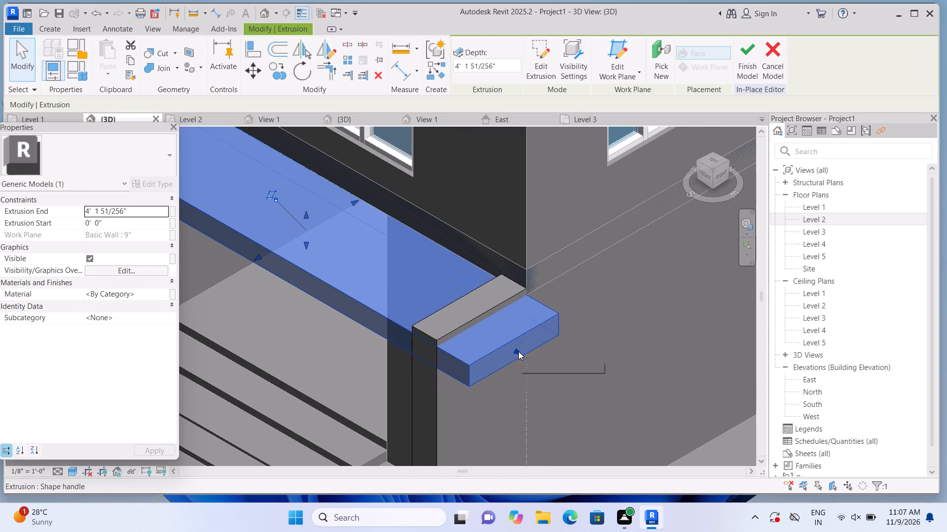
drag(520, 351, 511, 347)
key(Escape)
scroll(511, 347, down, 2)
scroll(590, 429, down, 2)
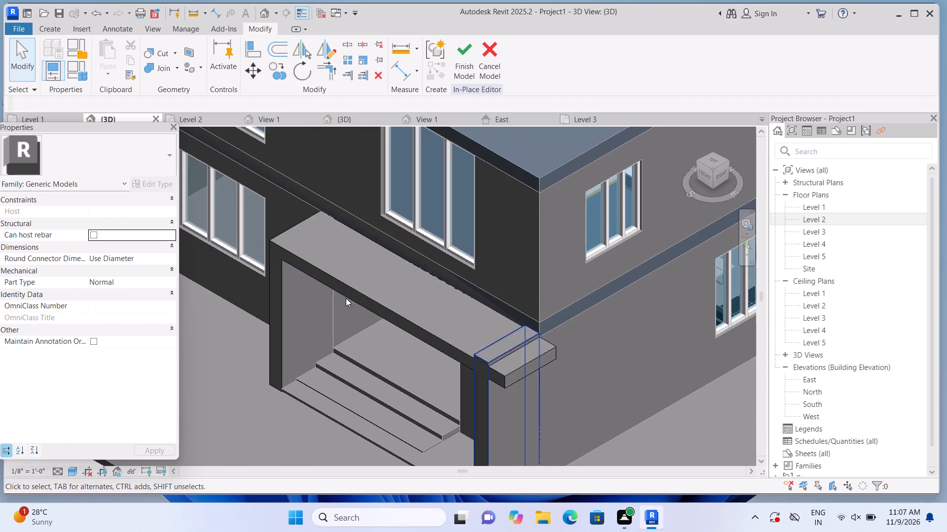
Create an extrusion on the corner block's top face as work plane, from a rectangle covering that face back to the house wall.
click(54, 27)
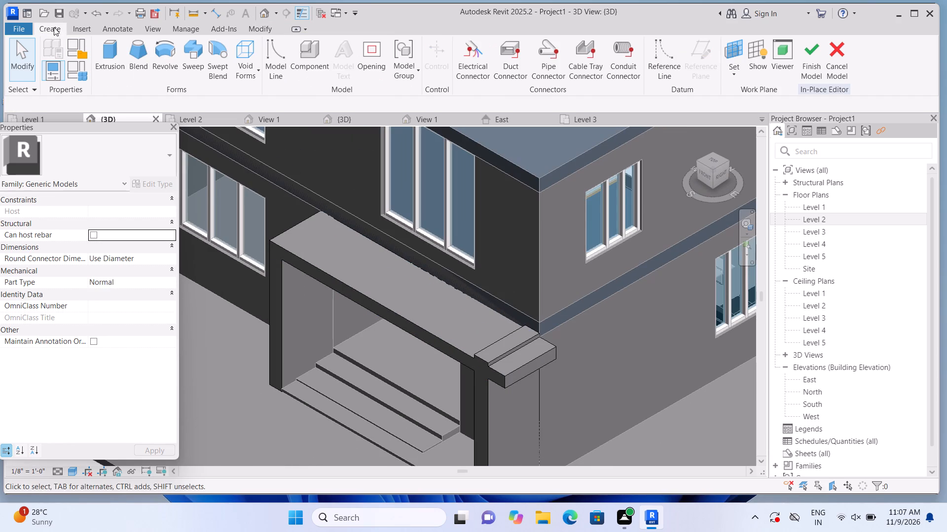
click(124, 60)
scroll(446, 80, up, 1)
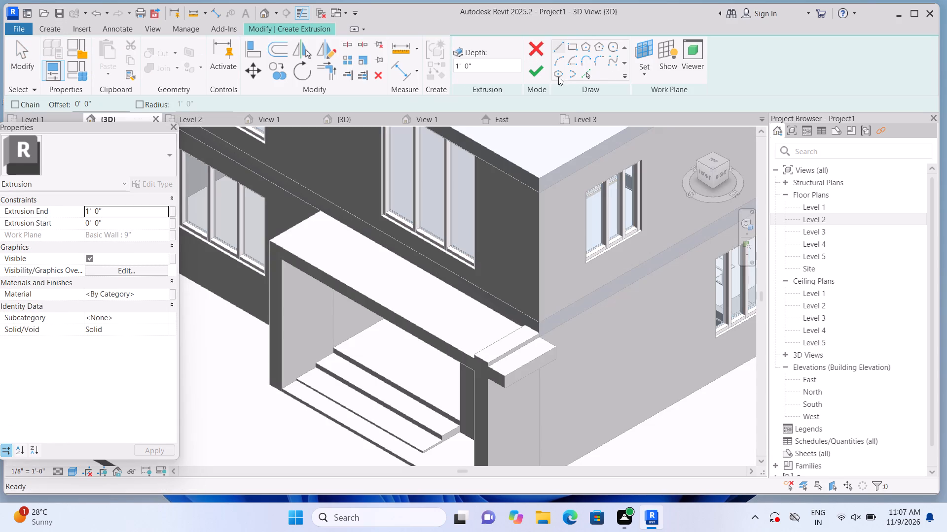
click(639, 78)
click(646, 120)
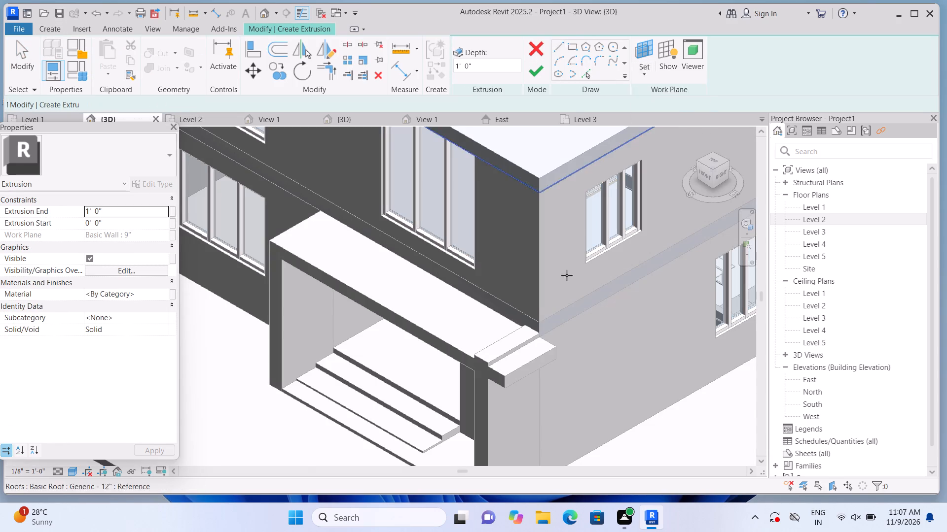
scroll(532, 326, up, 4)
click(487, 352)
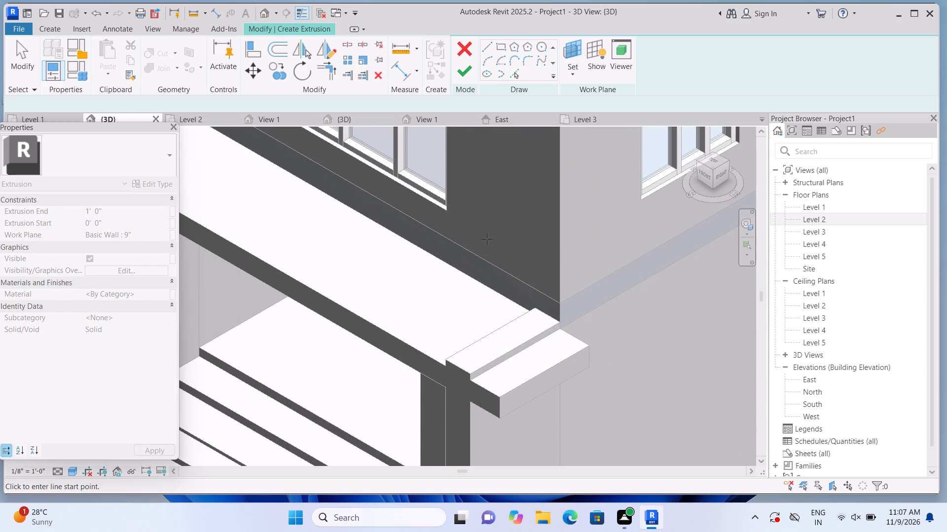
click(572, 45)
scroll(465, 327, up, 1)
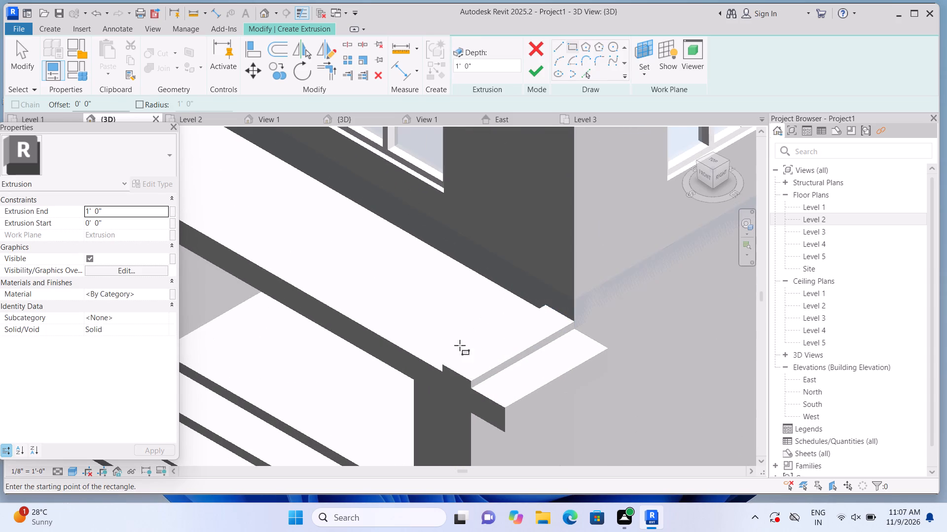
click(441, 363)
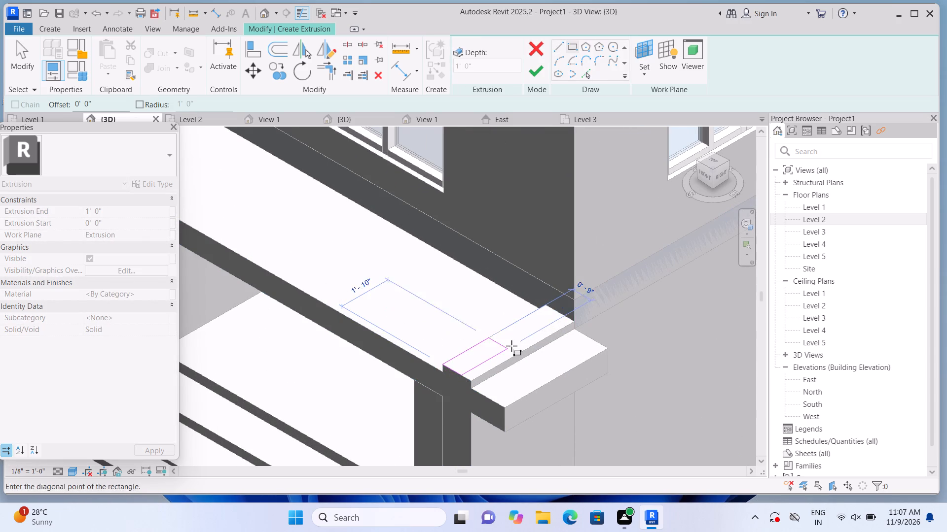
click(576, 319)
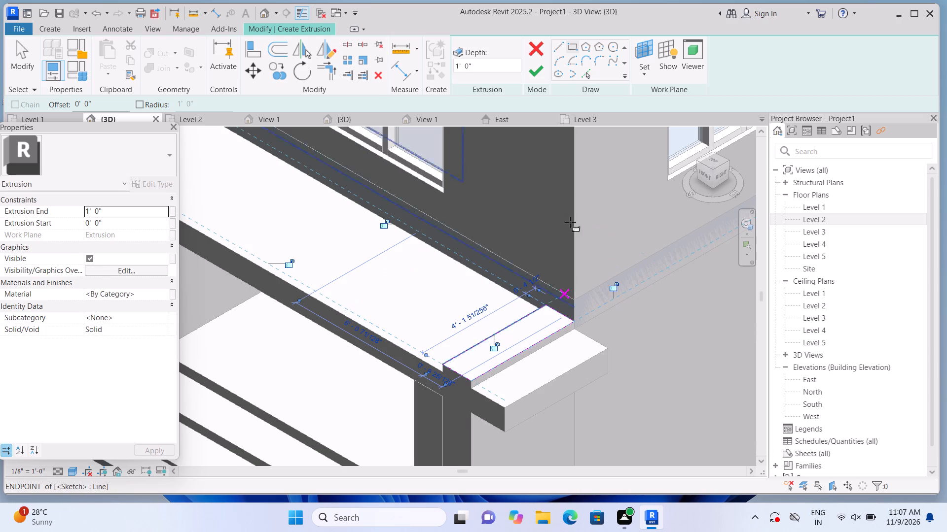
click(536, 72)
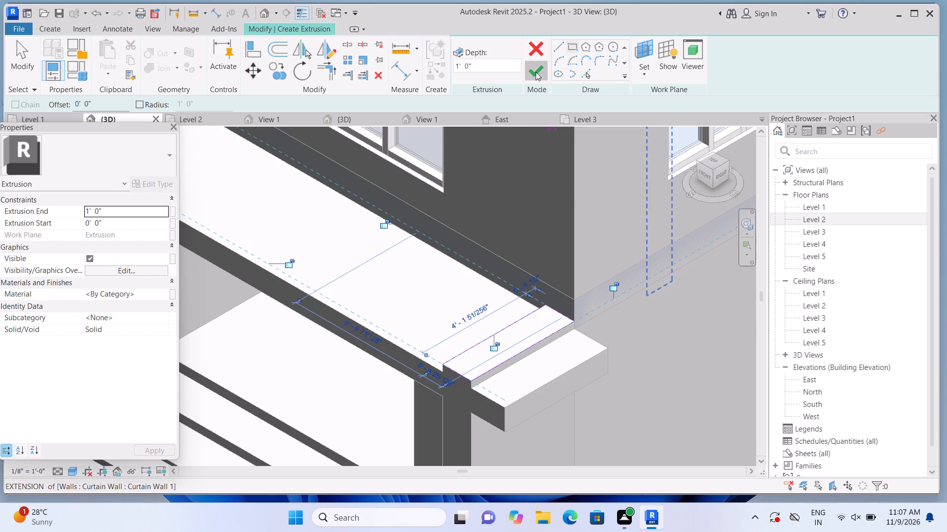
Set the extrusion end of the new cap on the corner block to 2".
click(124, 211)
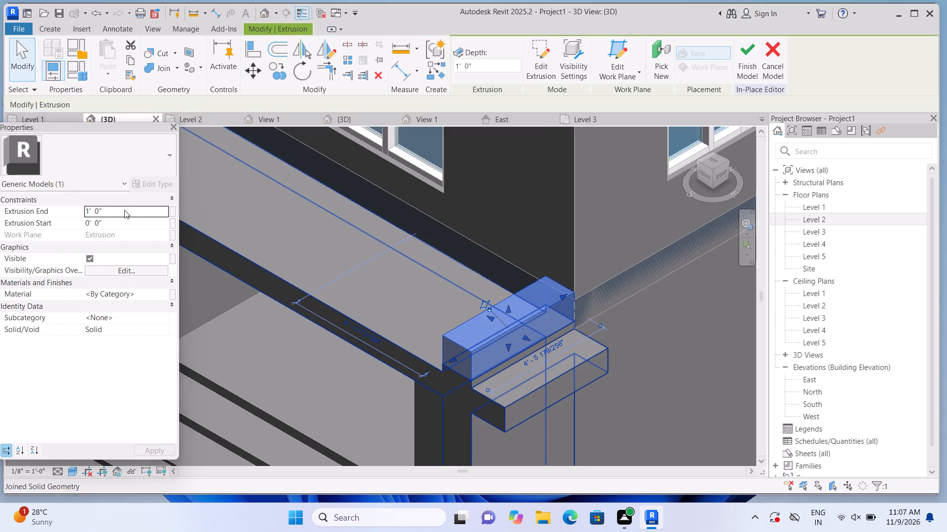
key(BackSpace)
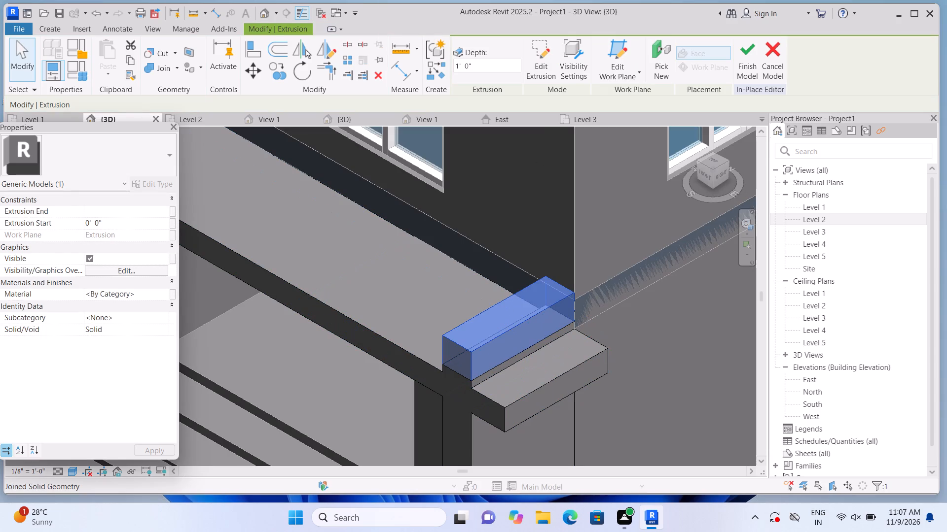
text(2")
key(Return)
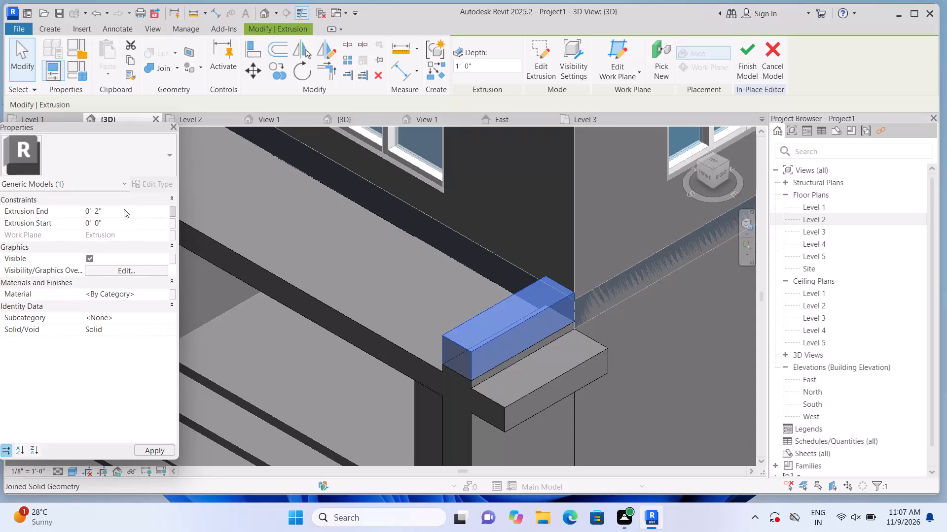
scroll(256, 383, up, 1)
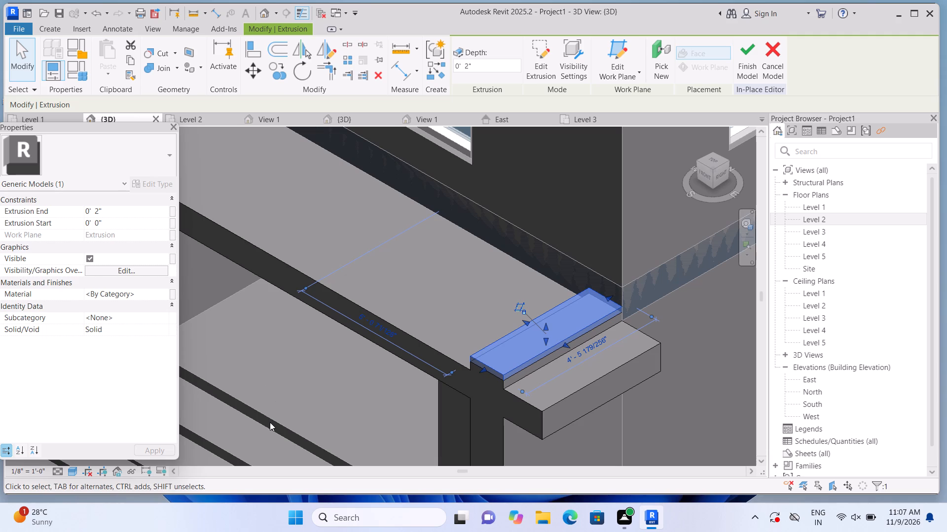
scroll(326, 502, up, 3)
scroll(470, 464, up, 2)
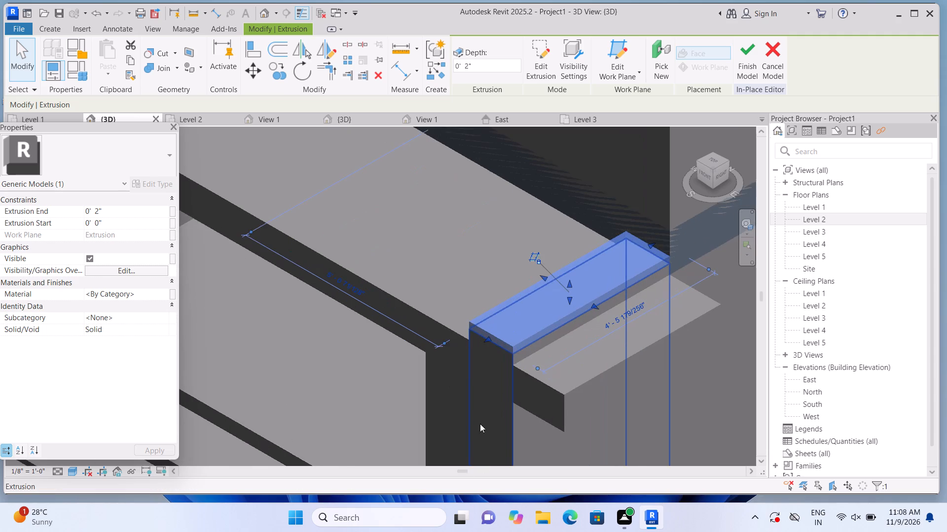
Stretch the cap's front end and both long edges slightly past the corner block, making the cap about 4'-8" long.
scroll(482, 393, up, 2)
key(Escape)
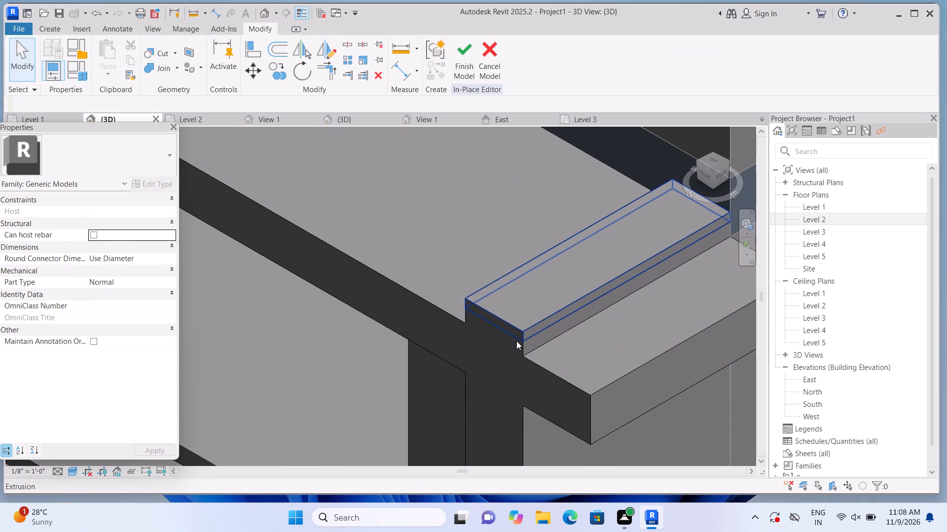
scroll(516, 341, down, 2)
click(523, 313)
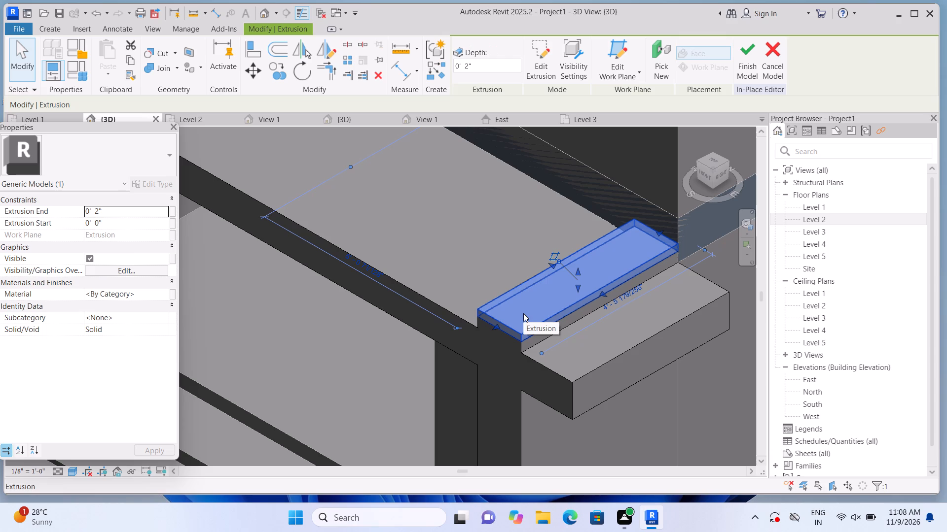
scroll(539, 334, up, 2)
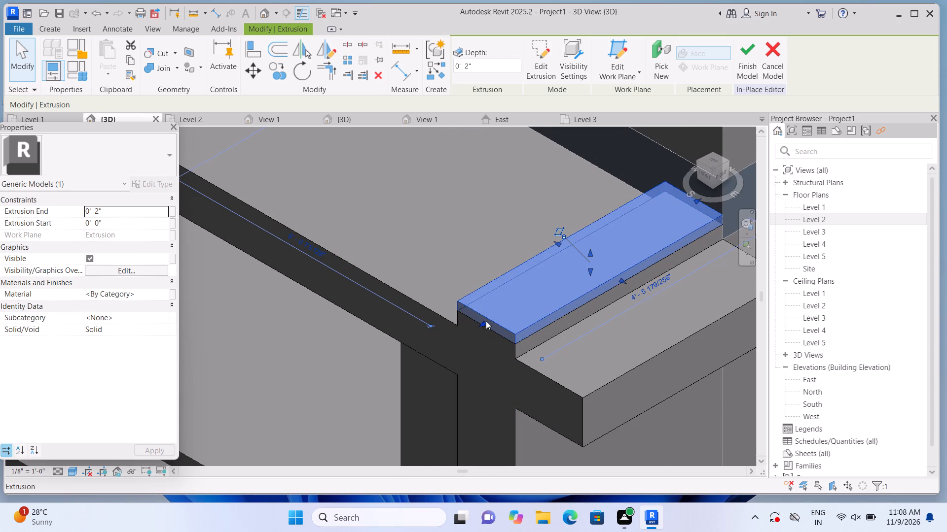
drag(481, 324, 475, 328)
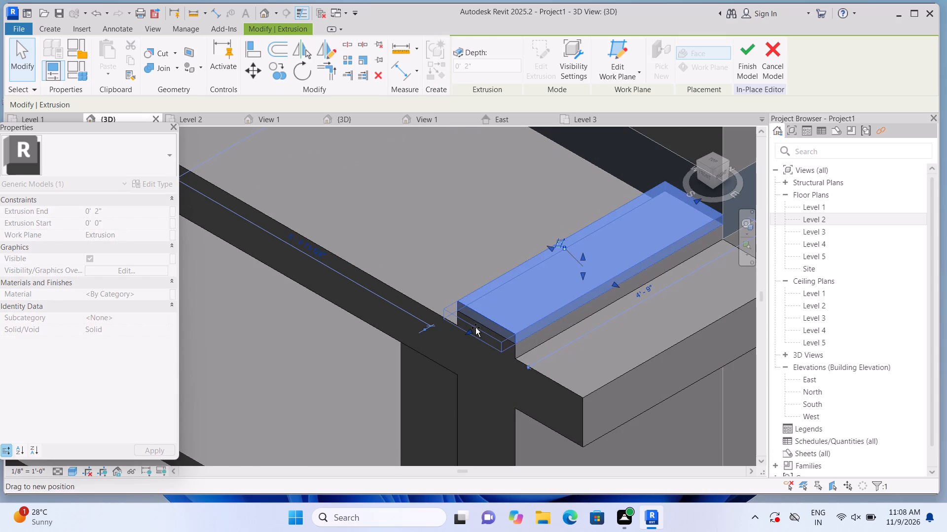
drag(475, 328, 475, 330)
drag(617, 284, 626, 285)
drag(550, 243, 542, 240)
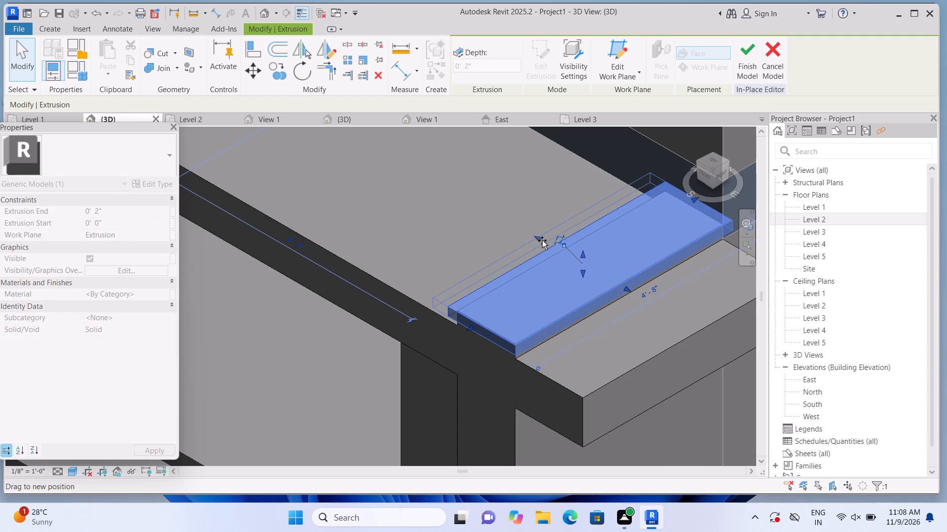
drag(542, 240, 544, 243)
key(Escape)
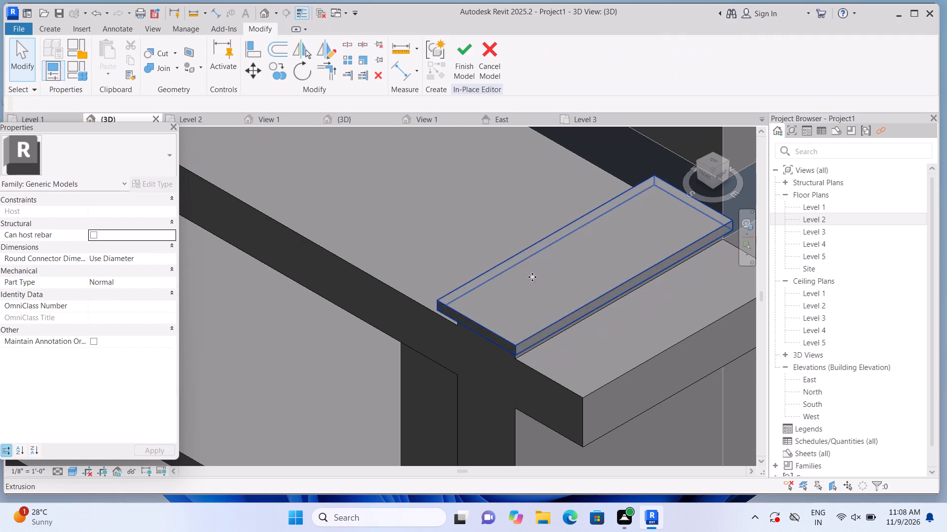
Pull the cap's outer long edge slightly further out so it overhangs the corner block's outer face.
scroll(532, 277, down, 8)
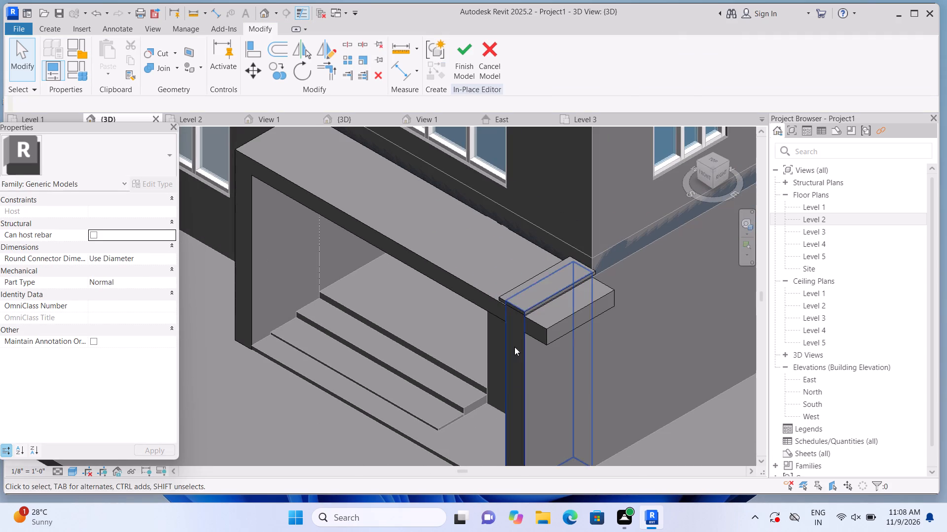
scroll(520, 300, up, 5)
click(520, 292)
scroll(528, 297, up, 3)
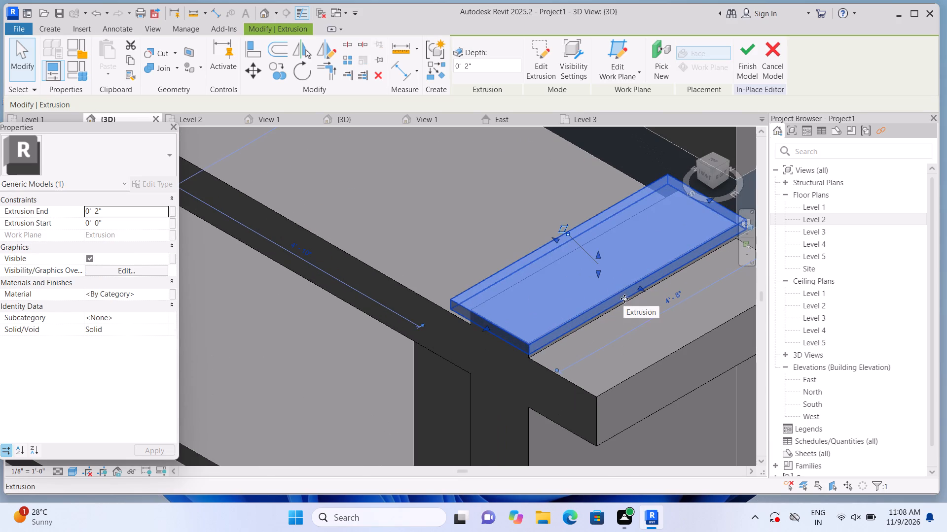
drag(641, 286, 648, 288)
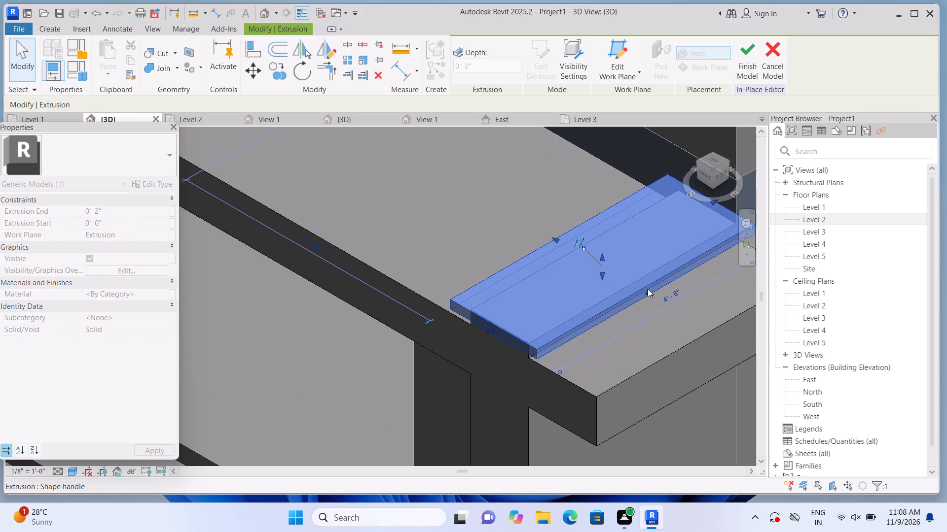
key(Escape)
Examine the capped entrance frame within the whole house.
scroll(634, 303, down, 11)
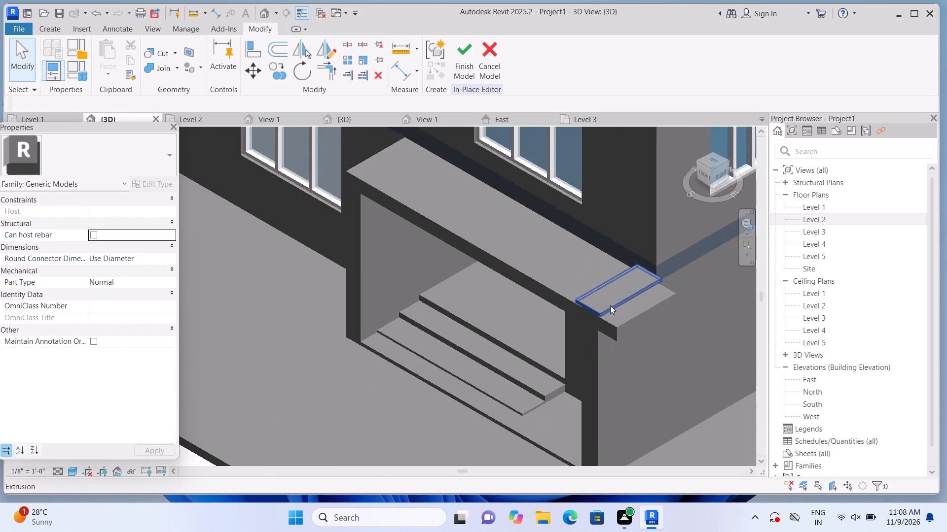
scroll(254, 451, down, 2)
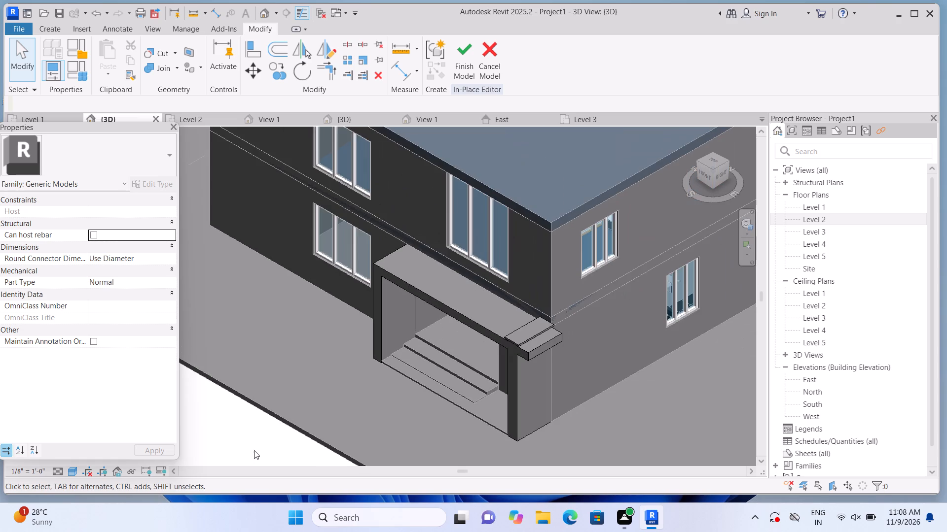
scroll(265, 433, down, 3)
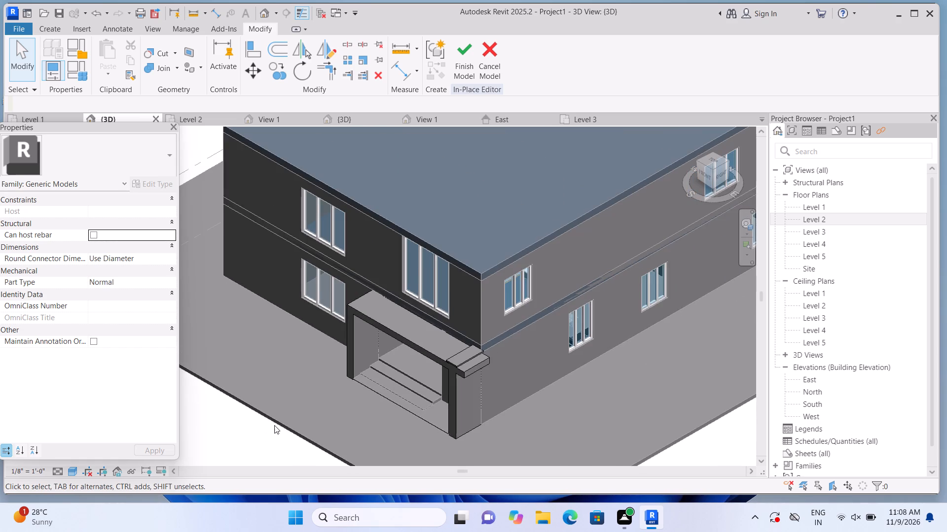
scroll(274, 425, down, 1)
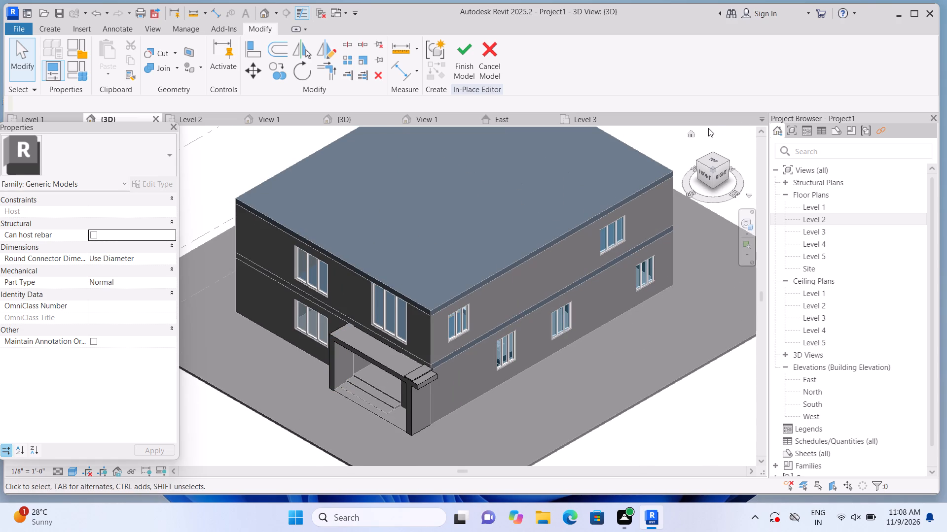
click(692, 133)
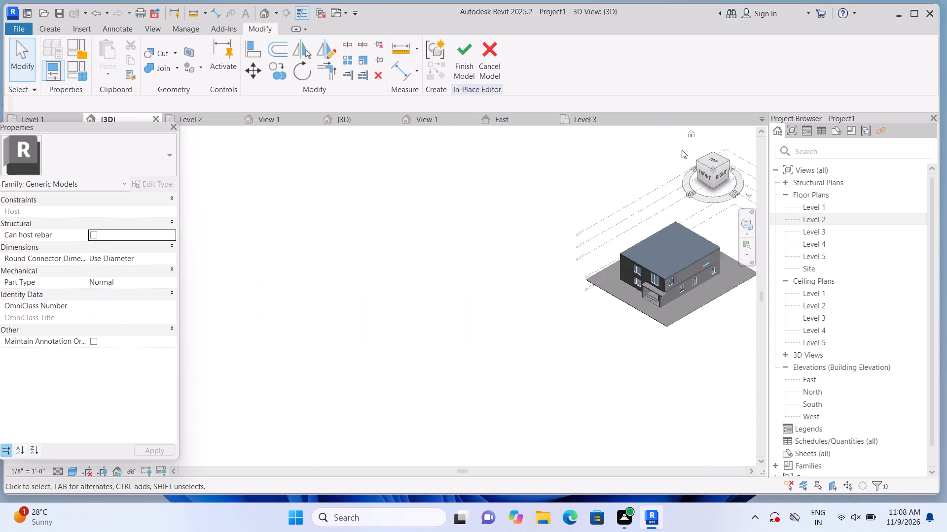
scroll(146, 373, up, 10)
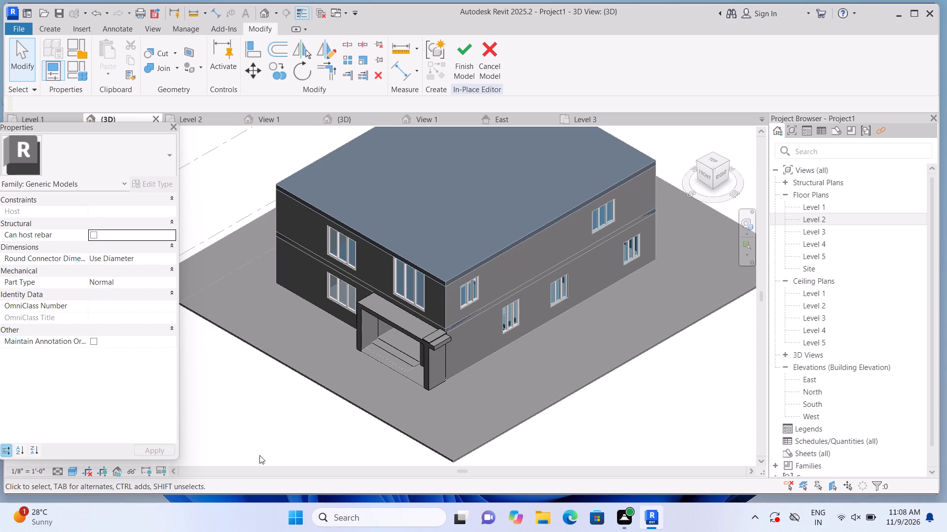
middle_drag(264, 457, 226, 365)
Unjoin the corner block's geometry from the rest of the entrance frame.
scroll(264, 457, up, 1)
scroll(370, 256, up, 3)
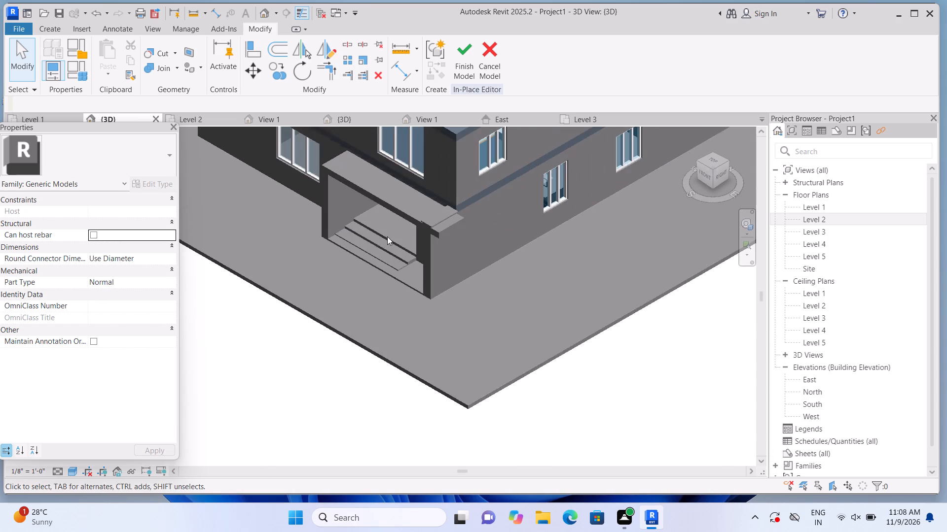
scroll(387, 236, up, 2)
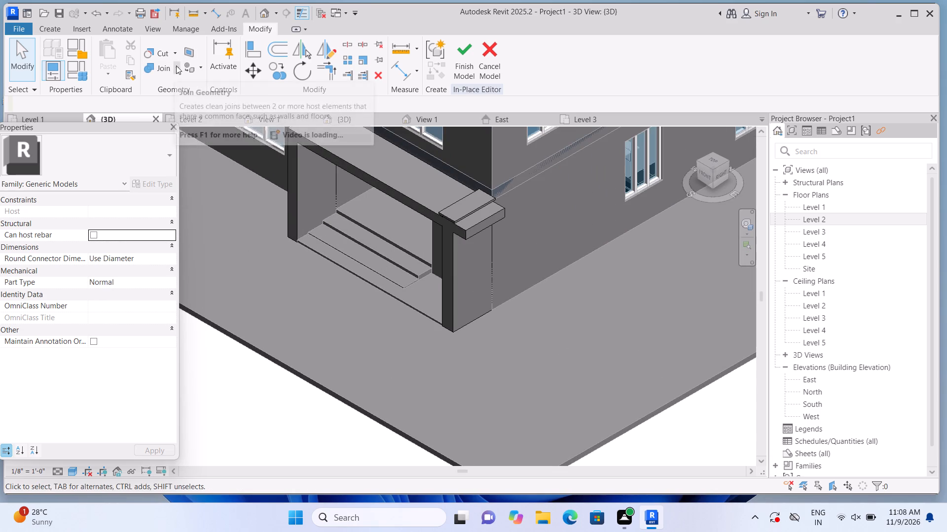
click(176, 66)
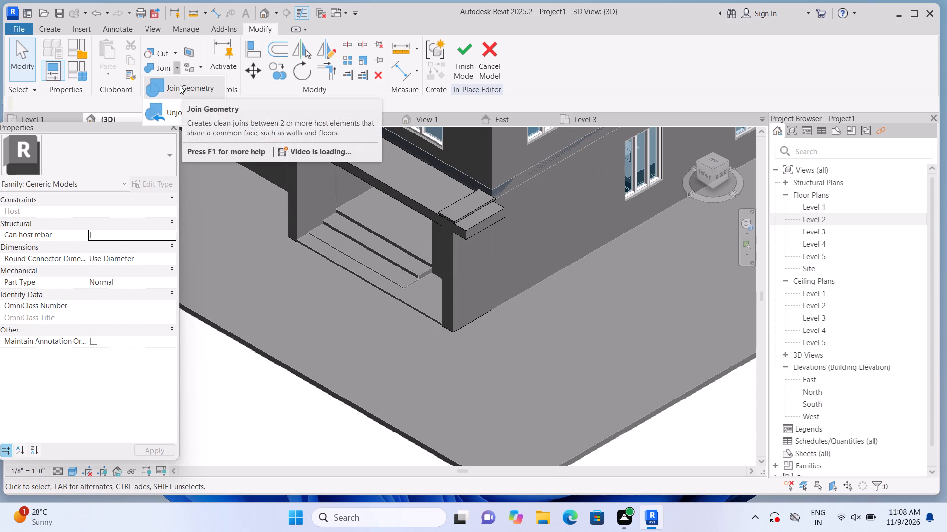
click(180, 108)
click(482, 270)
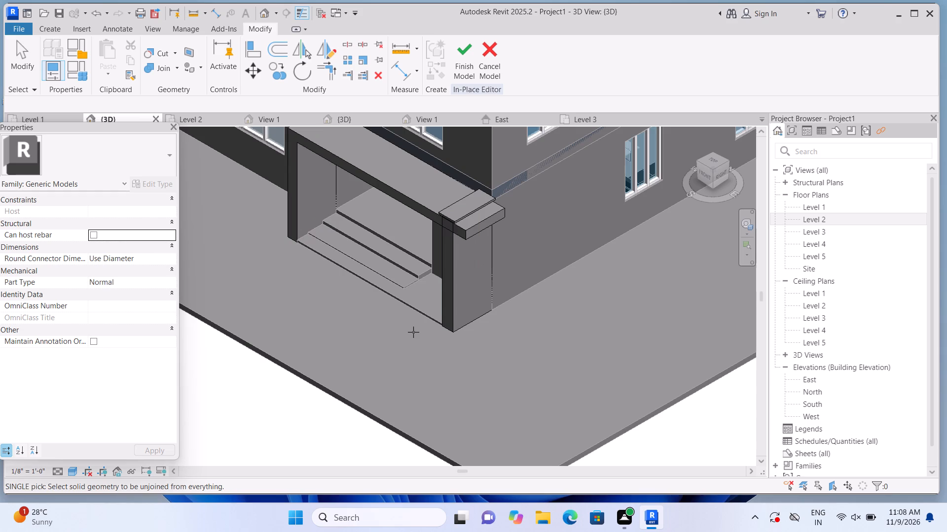
scroll(436, 322, up, 1)
scroll(433, 332, down, 3)
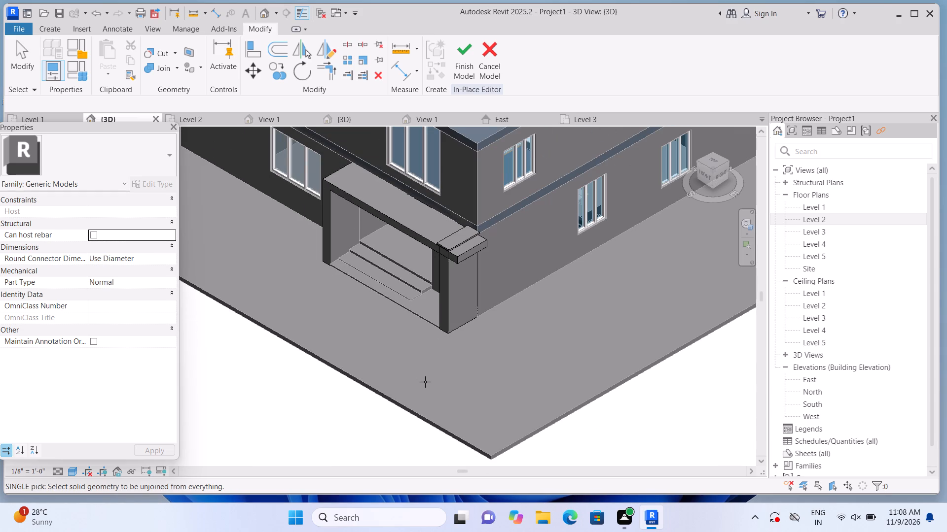
scroll(428, 381, up, 1)
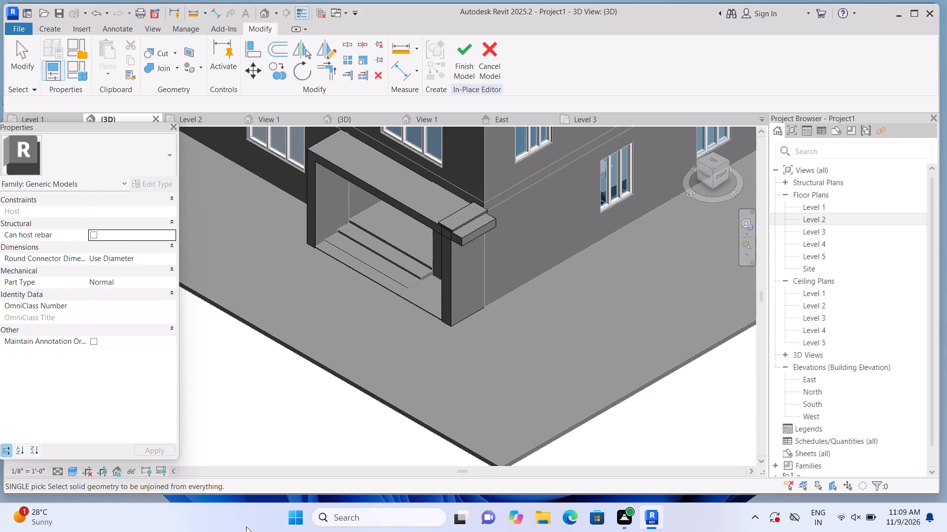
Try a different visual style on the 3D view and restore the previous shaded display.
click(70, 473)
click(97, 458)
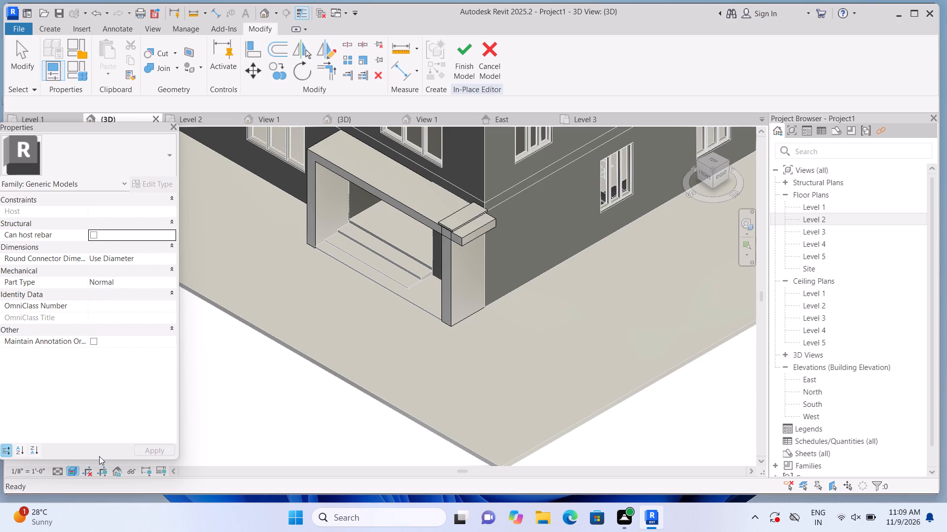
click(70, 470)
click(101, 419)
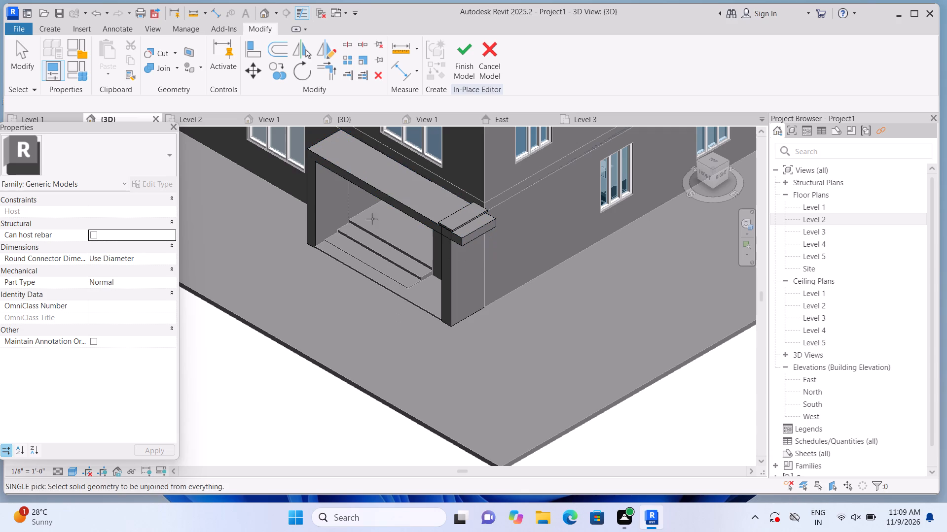
Unjoin the canopy's geometry and finish the in-place model, dismissing the save reminder.
scroll(462, 240, up, 3)
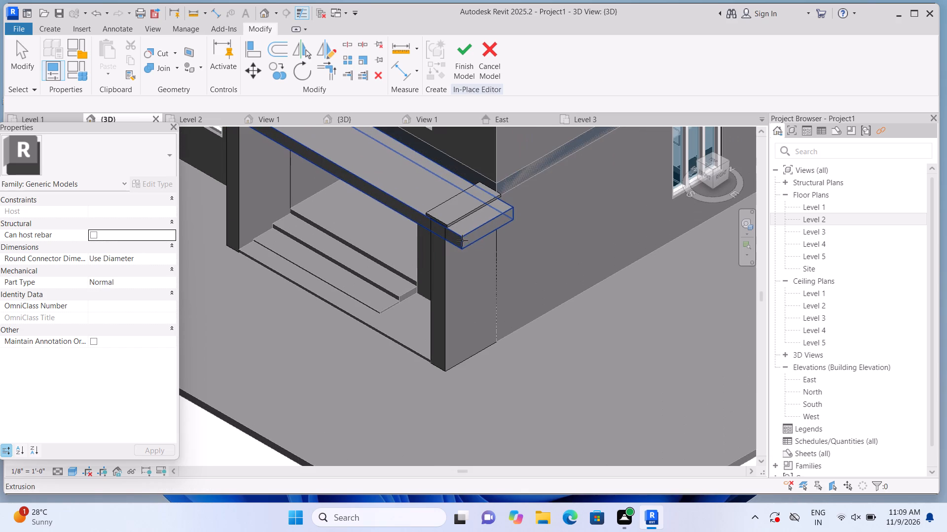
click(462, 240)
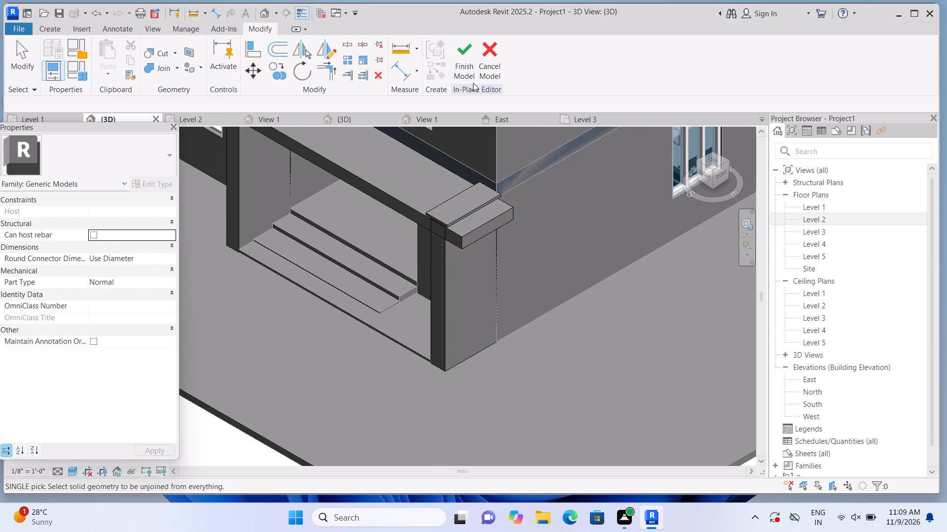
click(473, 69)
click(573, 144)
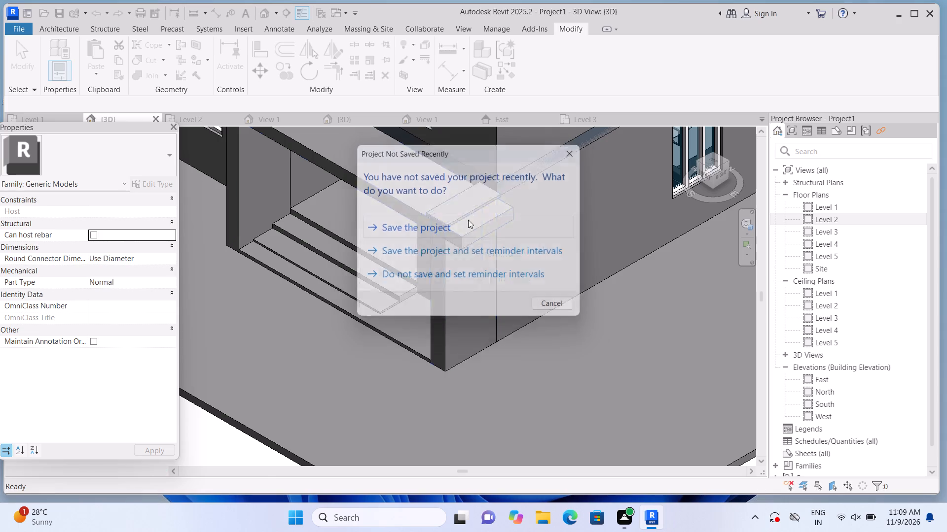
Reopen the entrance frame for in-place editing and pull the canopy's overhanging end back to the corner block's outer face.
scroll(463, 227, up, 2)
click(463, 227)
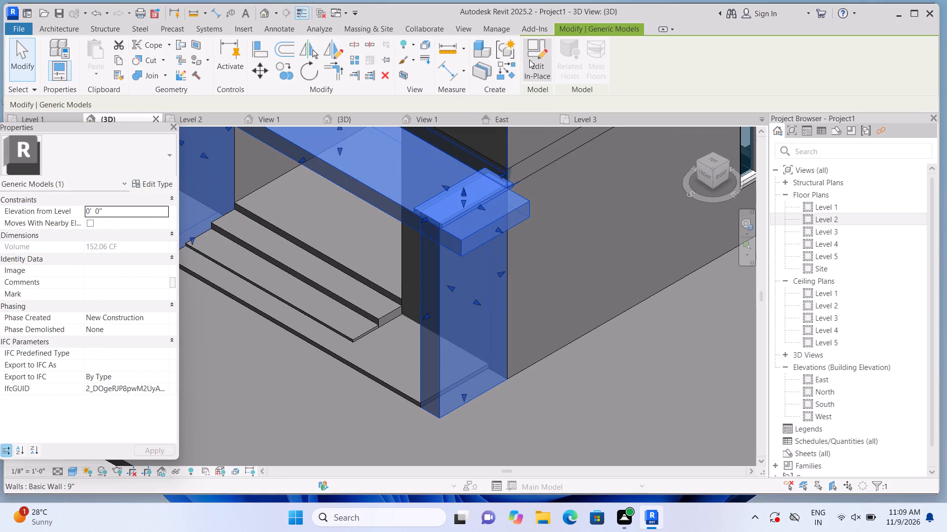
click(534, 61)
click(504, 222)
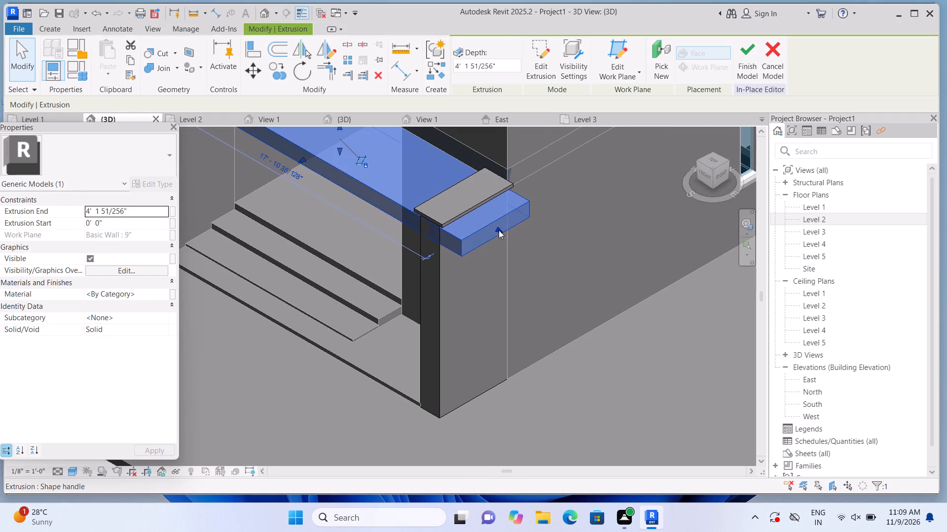
drag(499, 228, 469, 221)
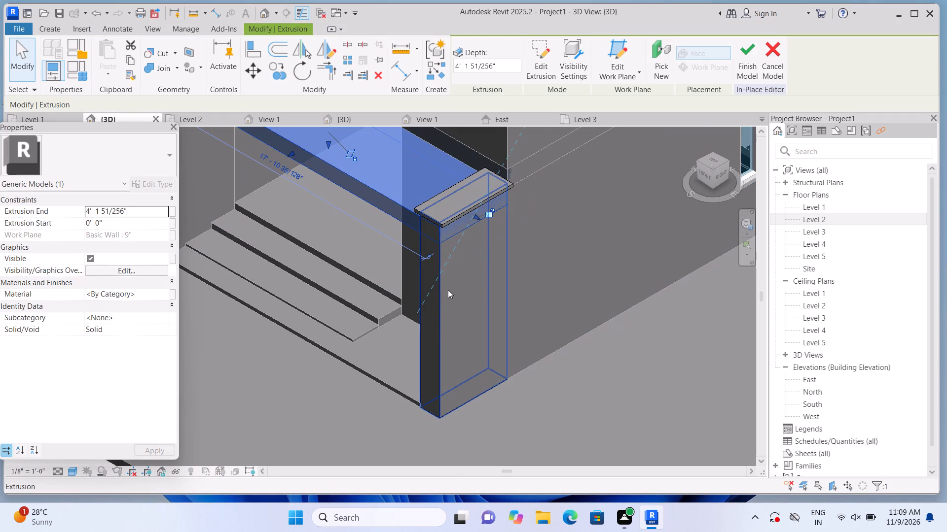
key(Escape)
Examine the junction of canopy, cap and corner block from the front and up close.
scroll(447, 280, down, 1)
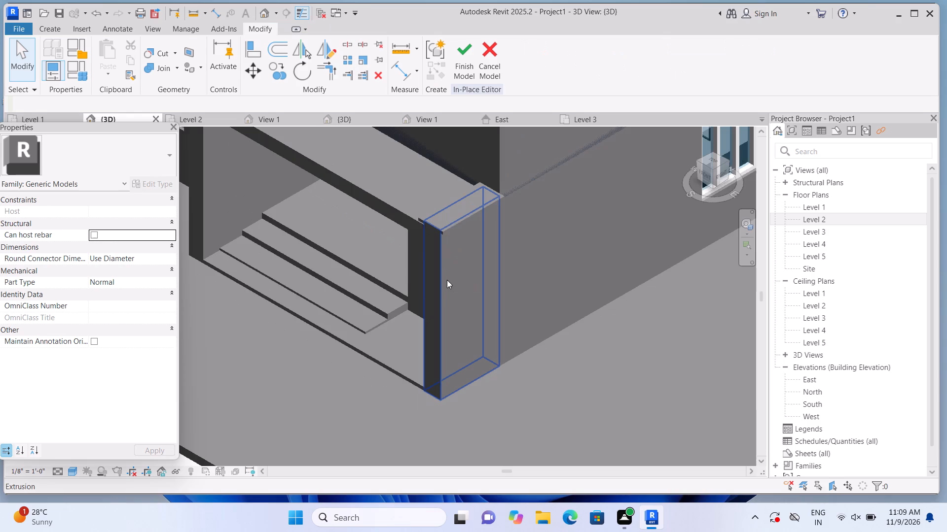
scroll(448, 278, down, 6)
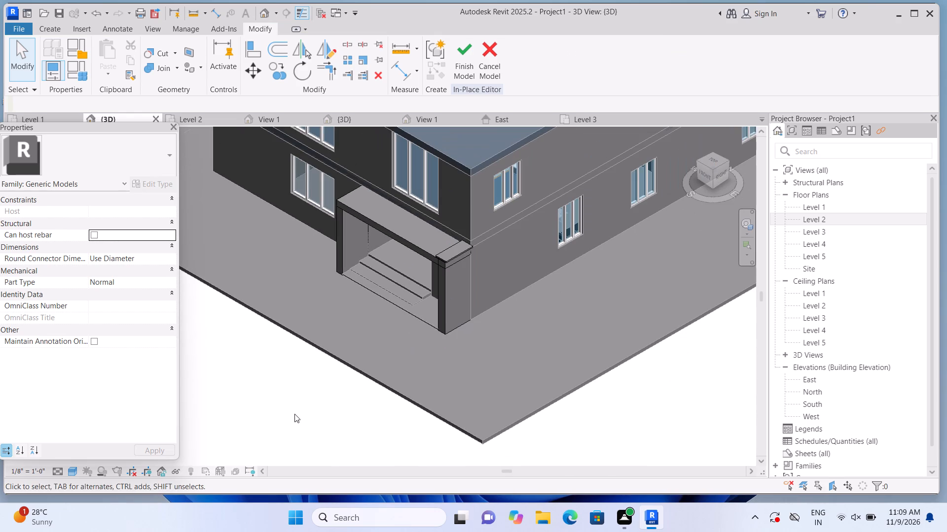
middle_drag(291, 413, 315, 384)
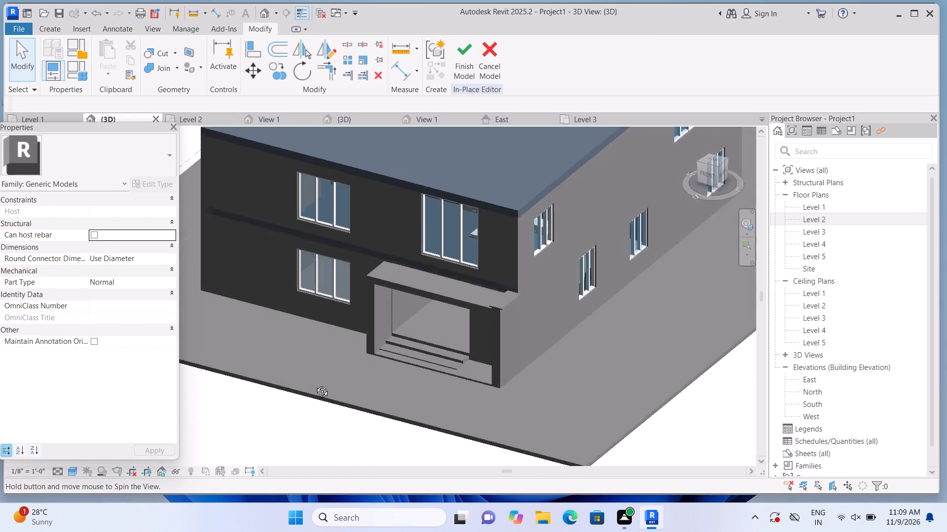
middle_drag(315, 384, 302, 380)
scroll(379, 285, up, 2)
scroll(439, 259, up, 7)
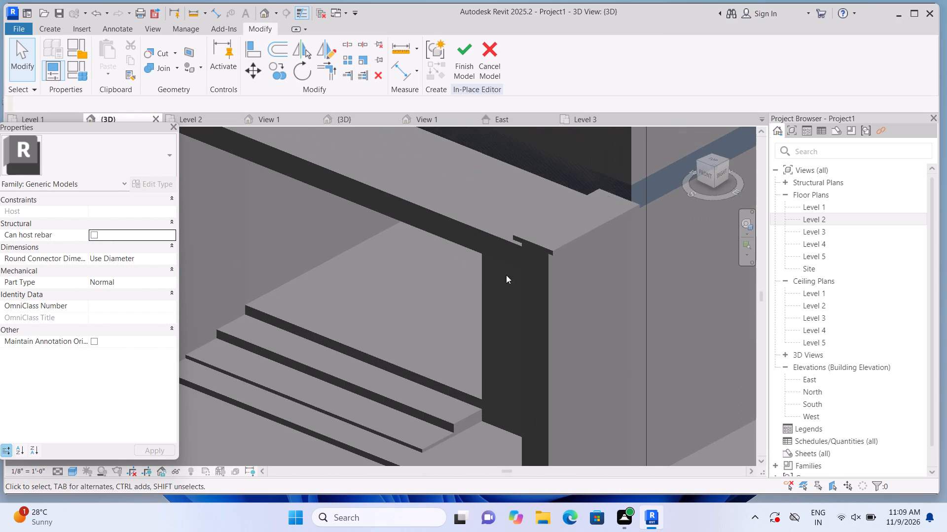
click(537, 302)
key(Escape)
click(484, 237)
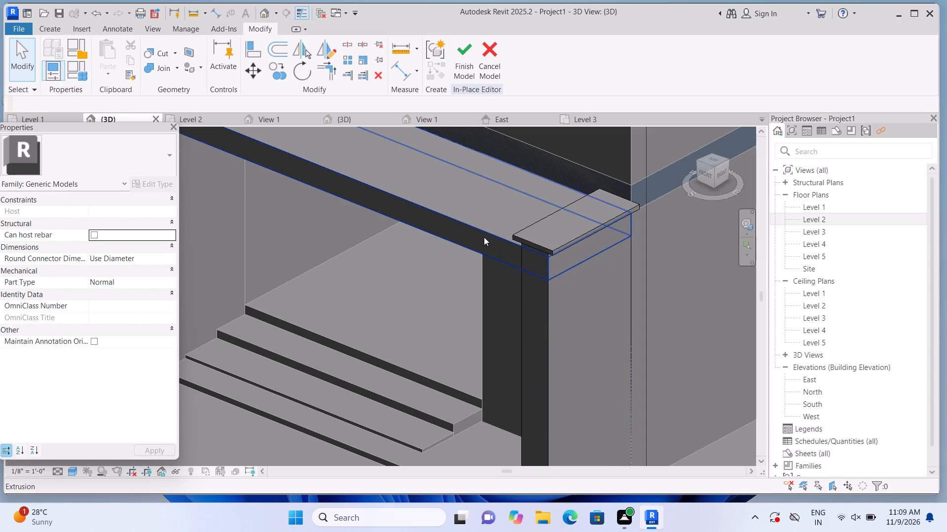
key(Escape)
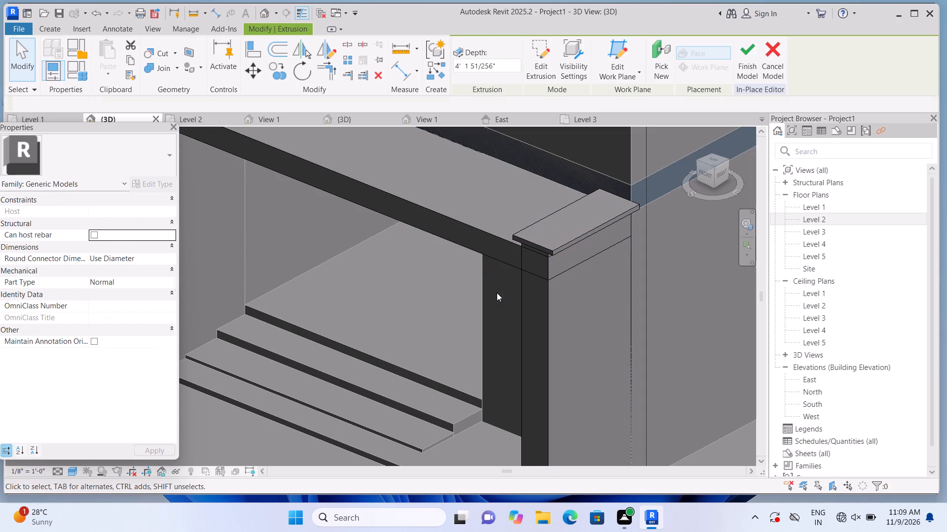
Join the canopy extrusion with the corner block's geometry at the entrance frame.
click(178, 66)
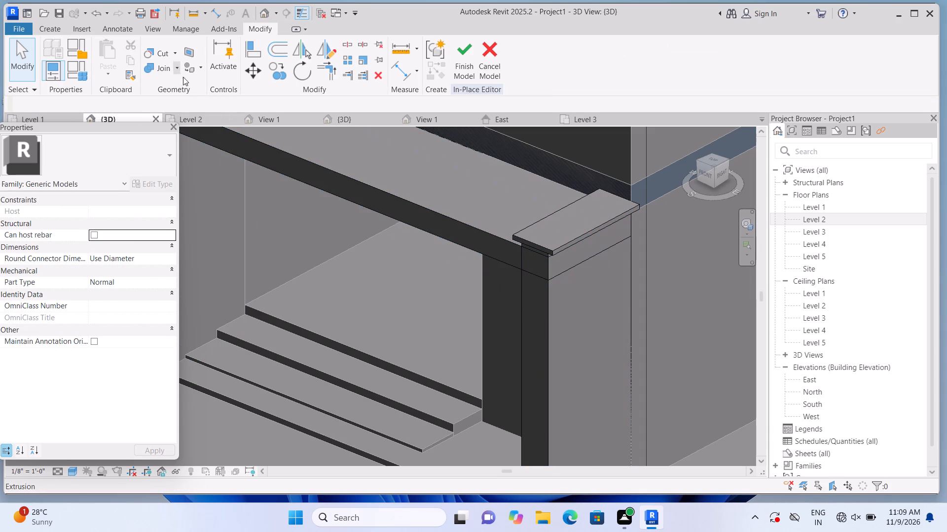
click(184, 85)
click(365, 178)
click(535, 299)
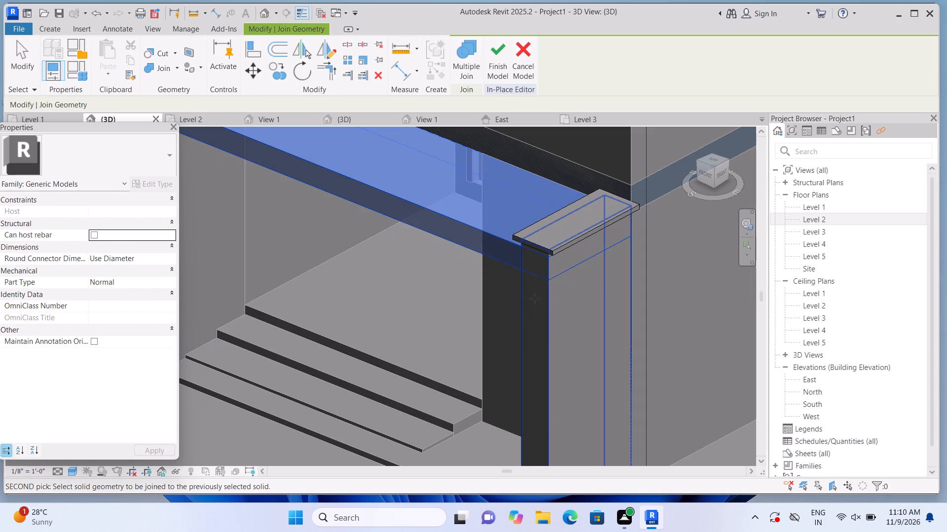
scroll(425, 310, down, 4)
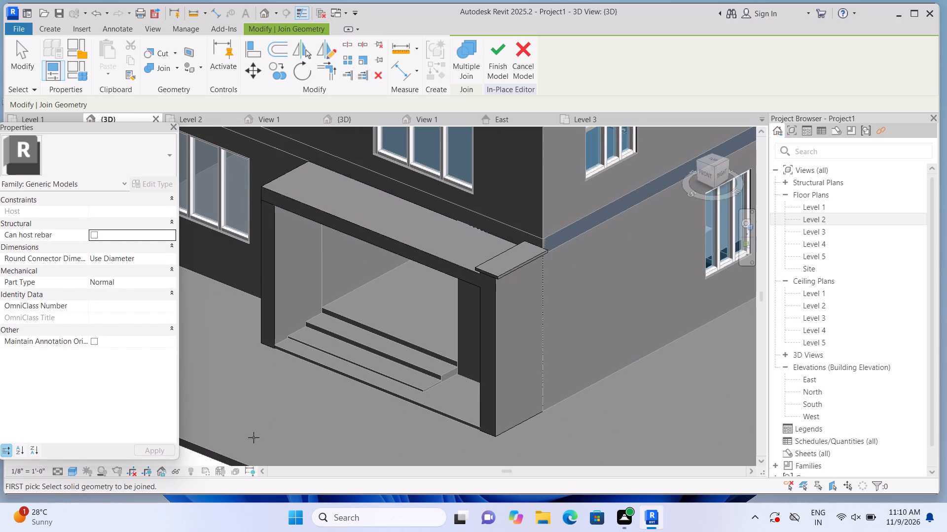
key(Escape)
Delete the overhanging cap slab on top of the entrance frame's corner block.
scroll(253, 406, down, 3)
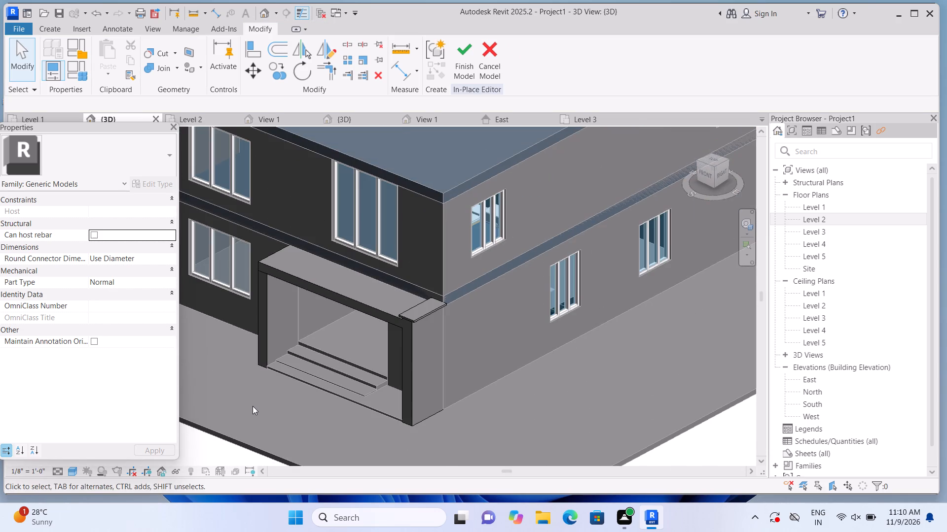
scroll(380, 306, up, 2)
scroll(423, 310, up, 3)
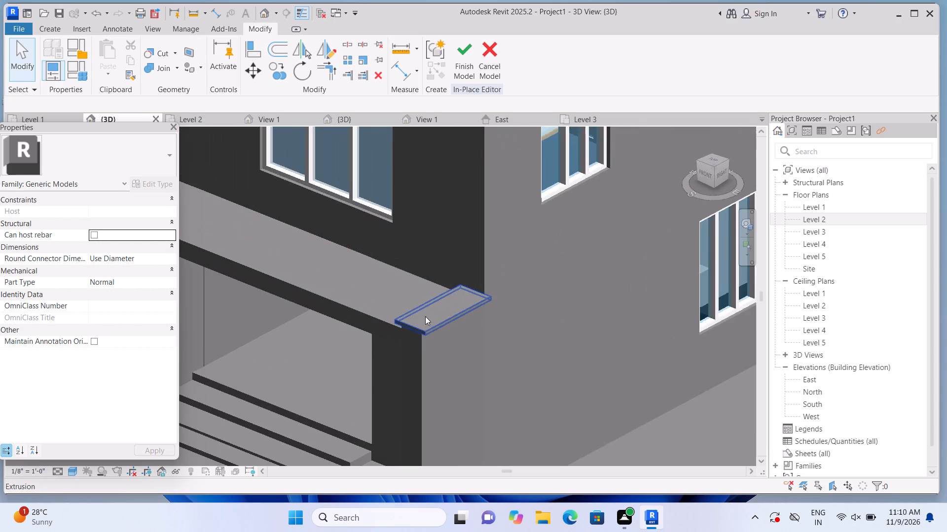
scroll(425, 316, up, 2)
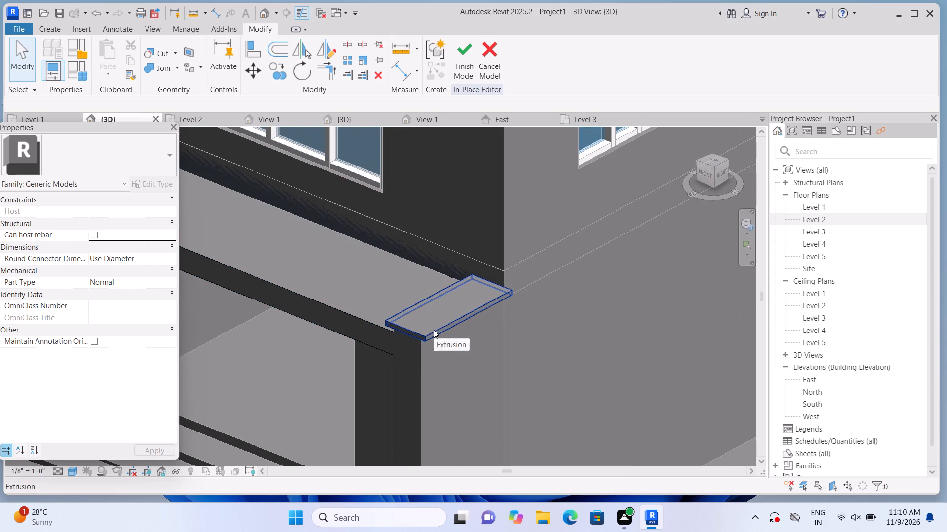
click(433, 323)
key(Delete)
Raise the corner block's top face slightly above the canopy's upper surface.
scroll(431, 322, up, 1)
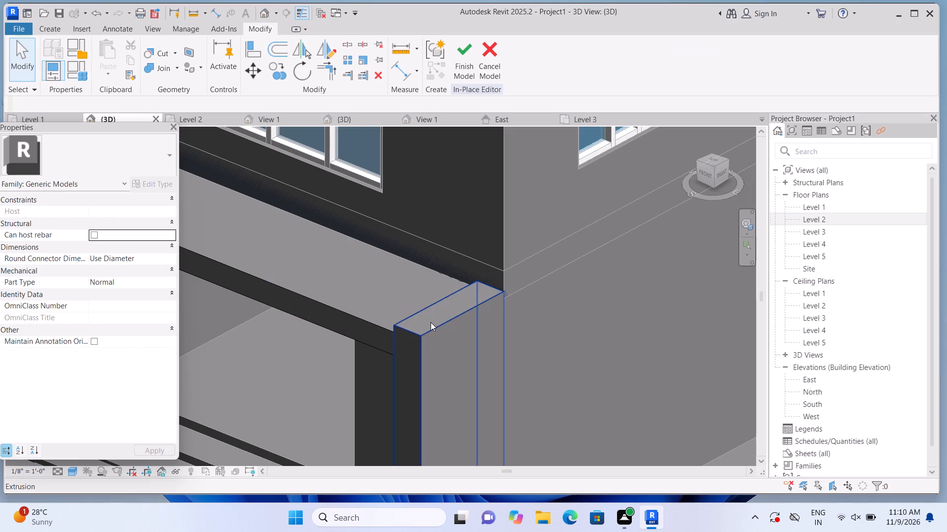
scroll(431, 322, up, 1)
scroll(433, 331, down, 2)
scroll(433, 331, up, 1)
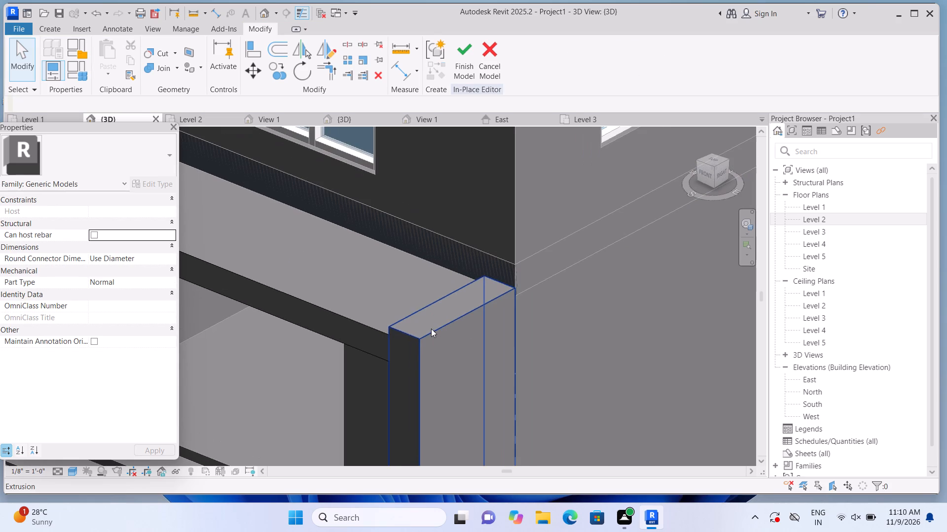
click(431, 329)
click(451, 301)
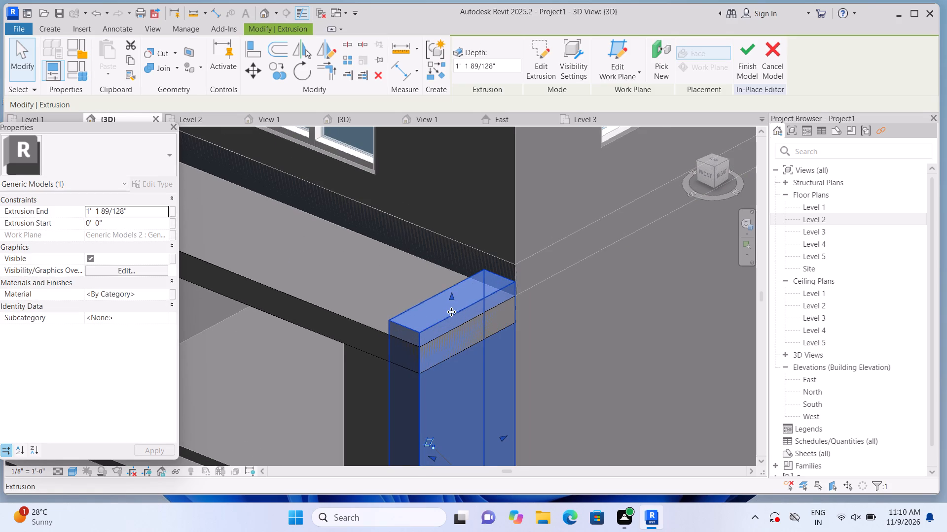
key(Escape)
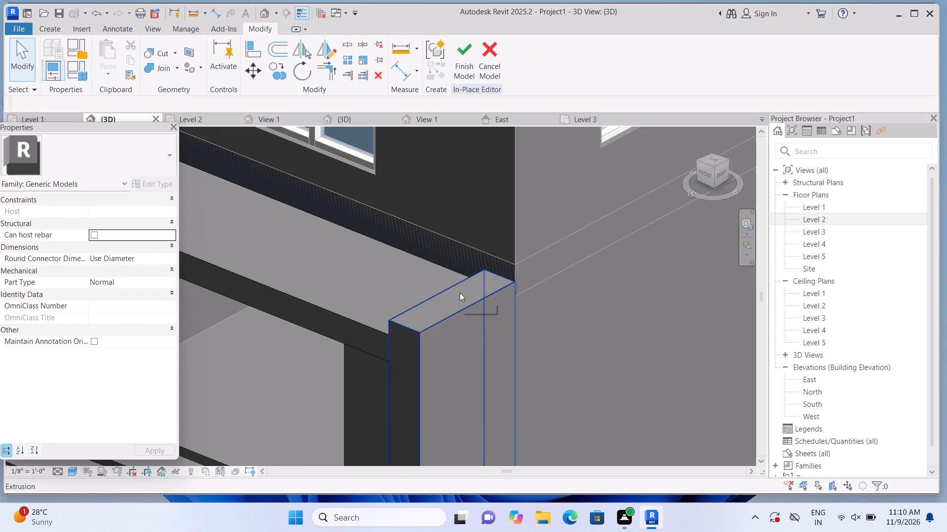
Start a new solid extrusion with the corner block's top face as its work plane.
scroll(457, 293, down, 1)
scroll(327, 289, down, 2)
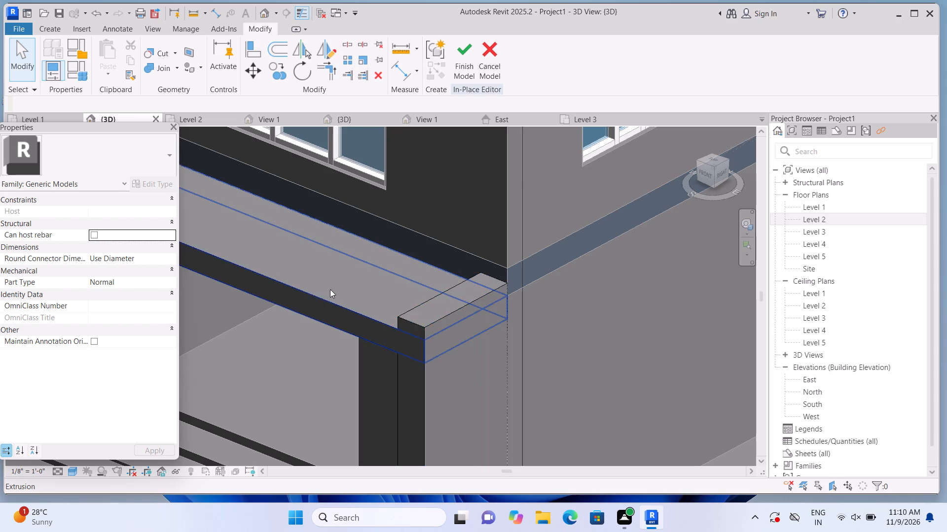
scroll(330, 289, down, 2)
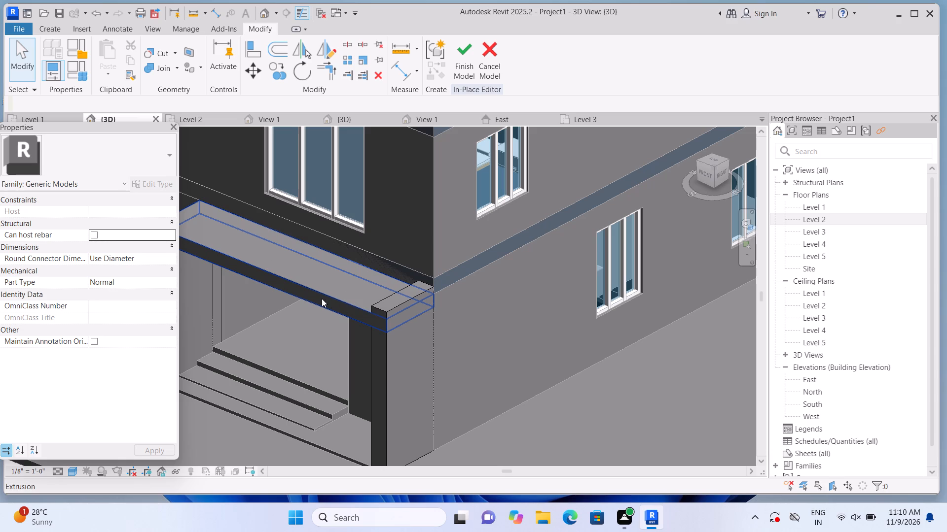
click(45, 27)
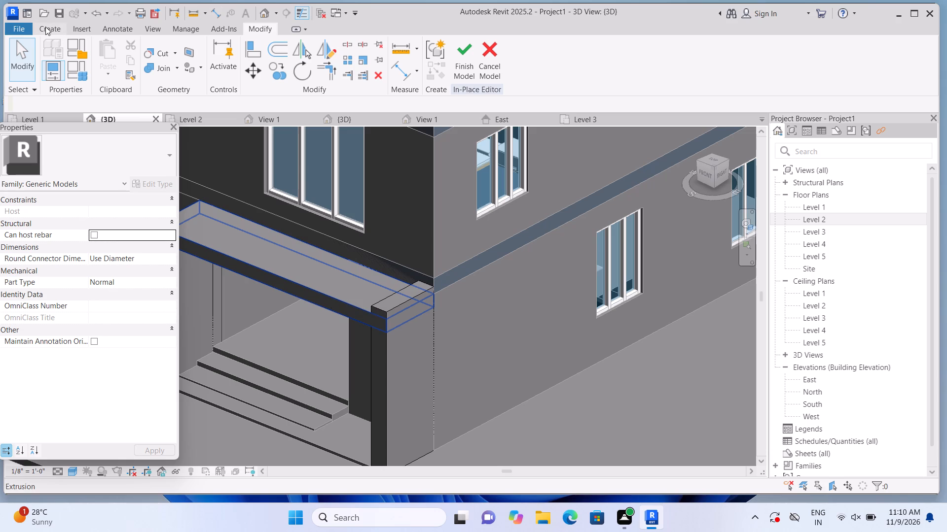
click(45, 27)
text(```)
scroll(406, 182, down, 6)
key(Escape)
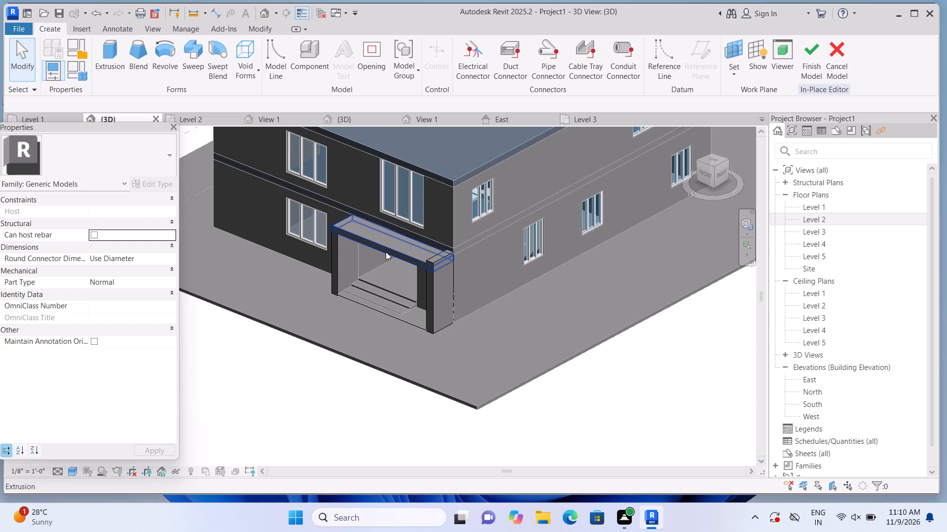
scroll(393, 252, up, 5)
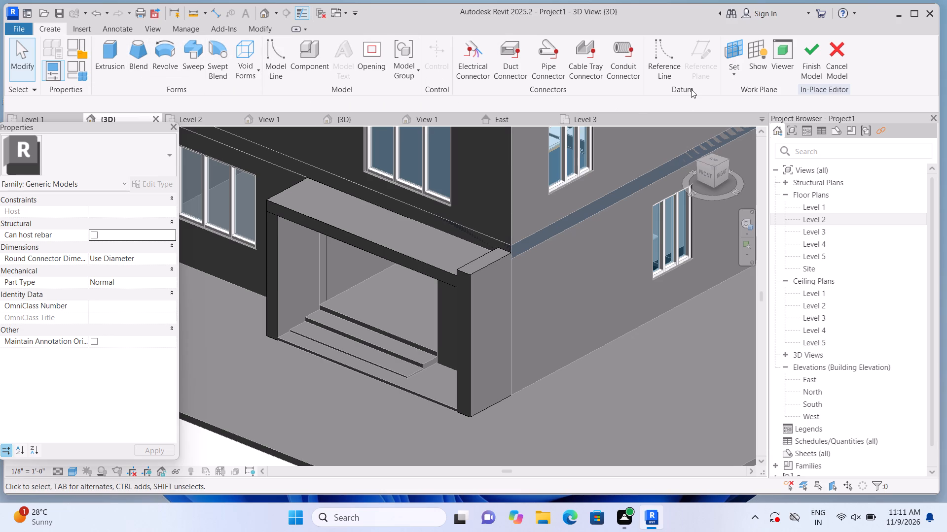
click(101, 52)
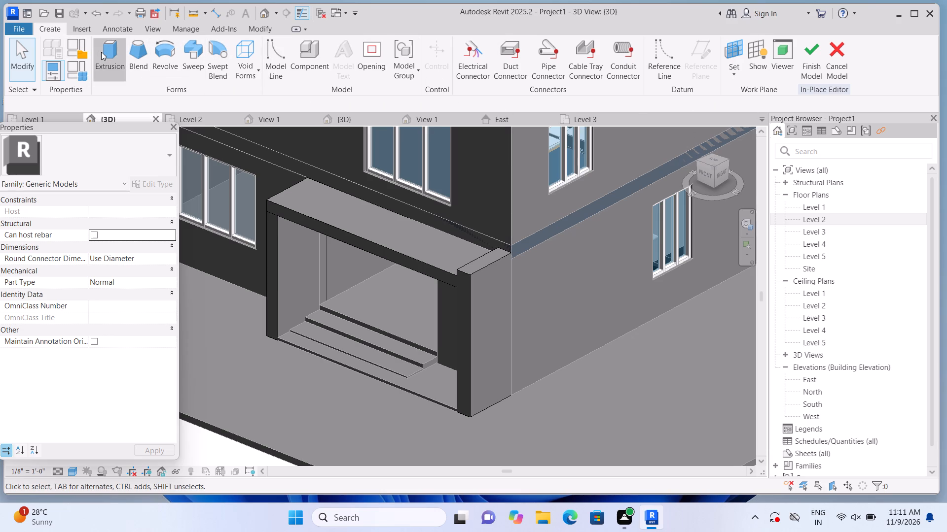
click(644, 69)
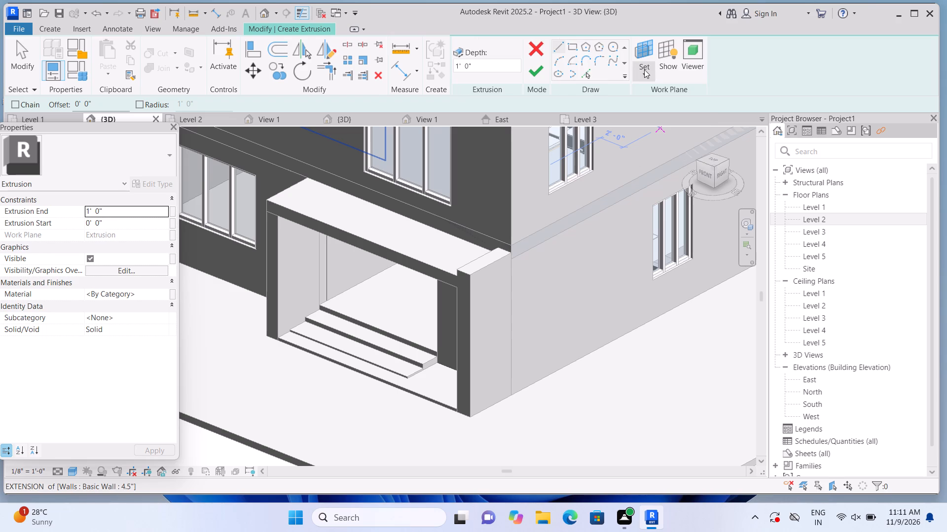
click(652, 120)
scroll(505, 283, up, 3)
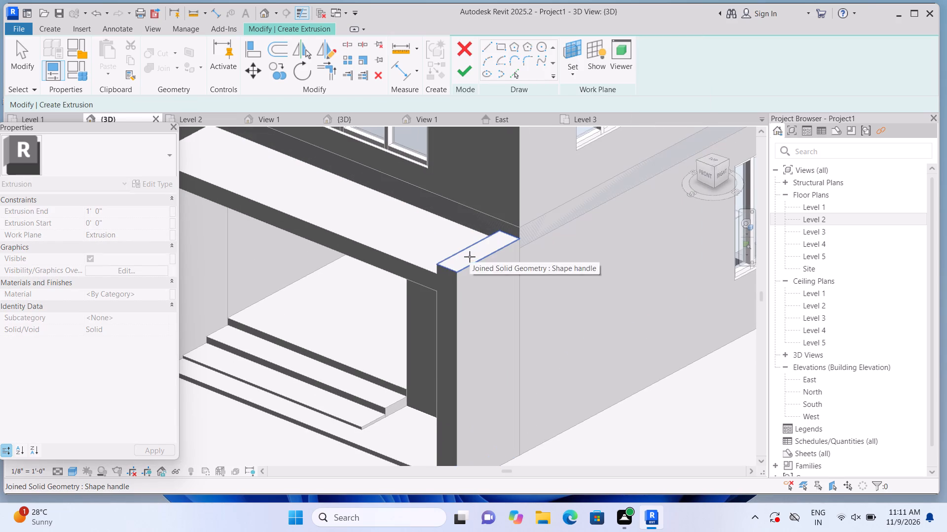
click(470, 257)
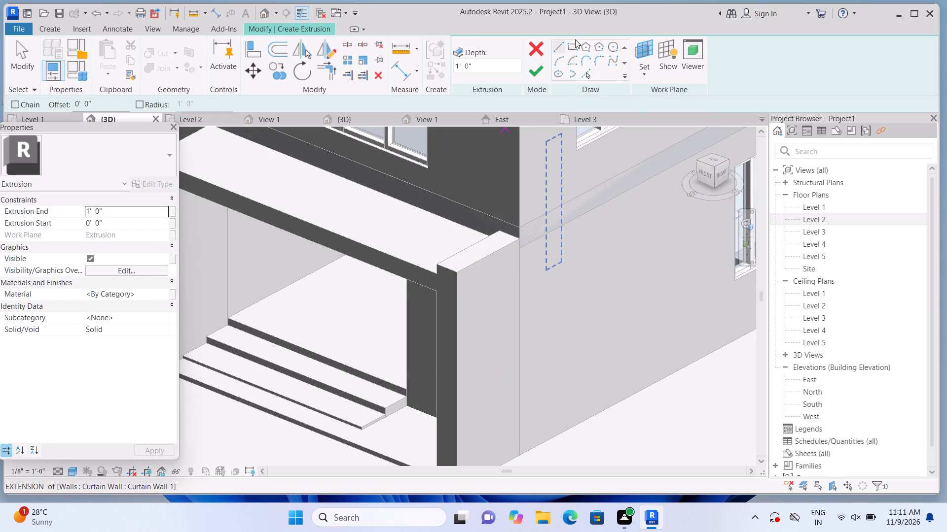
Sketch a rectangle matching the corner block's top, about 4' 1" by 1' 2", and finish the extrusion.
click(572, 50)
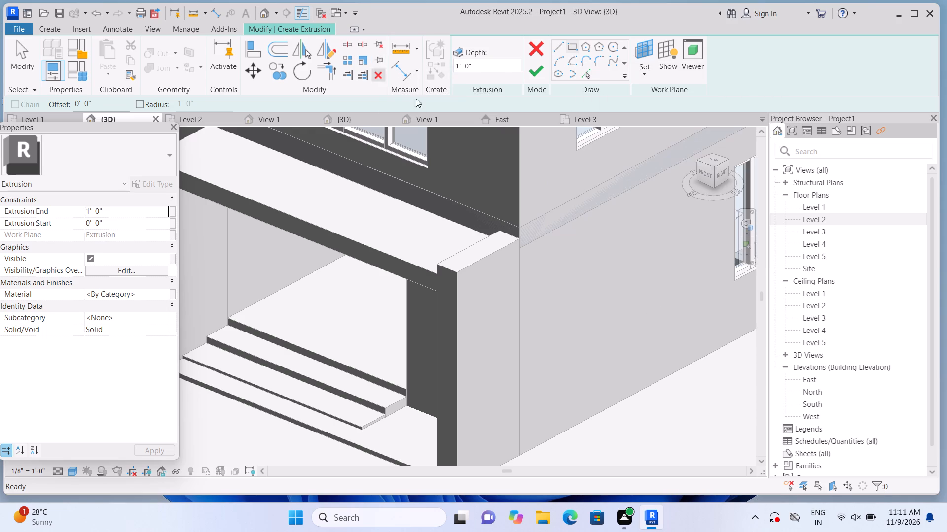
click(573, 42)
scroll(529, 219, up, 2)
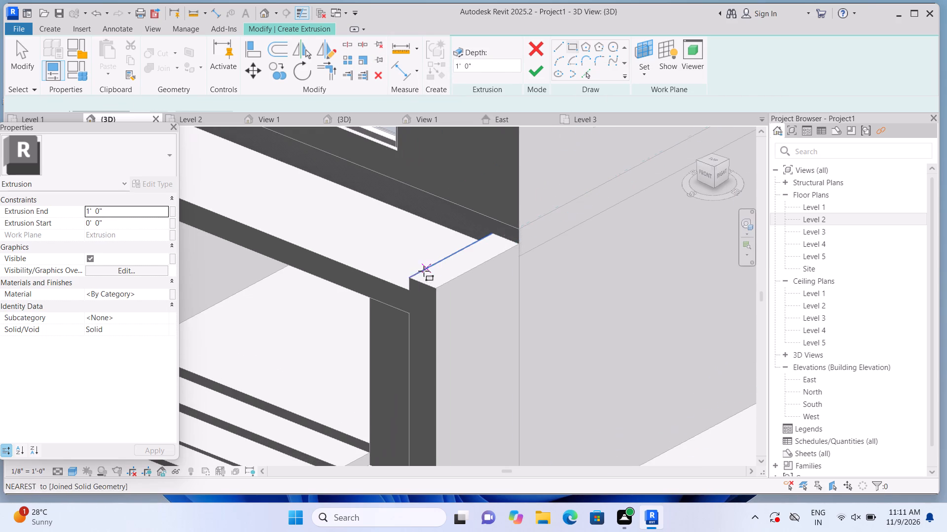
click(413, 276)
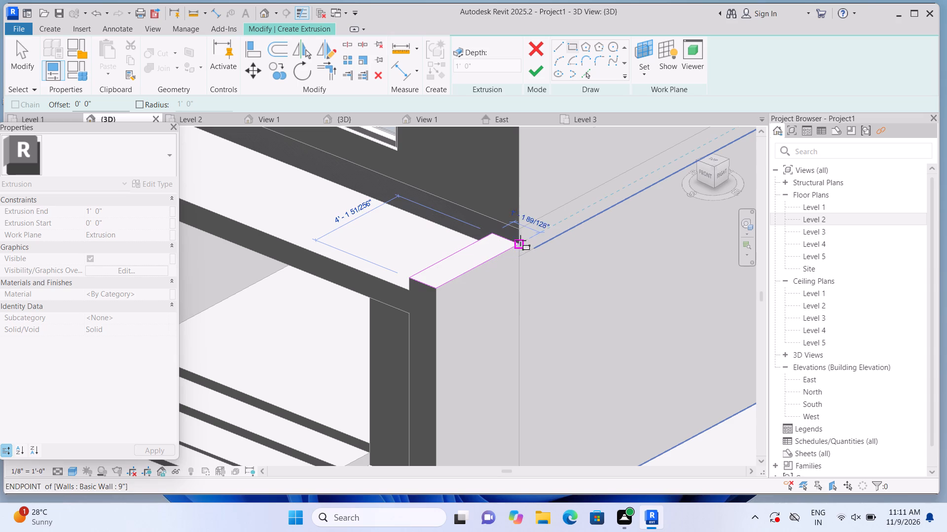
click(520, 242)
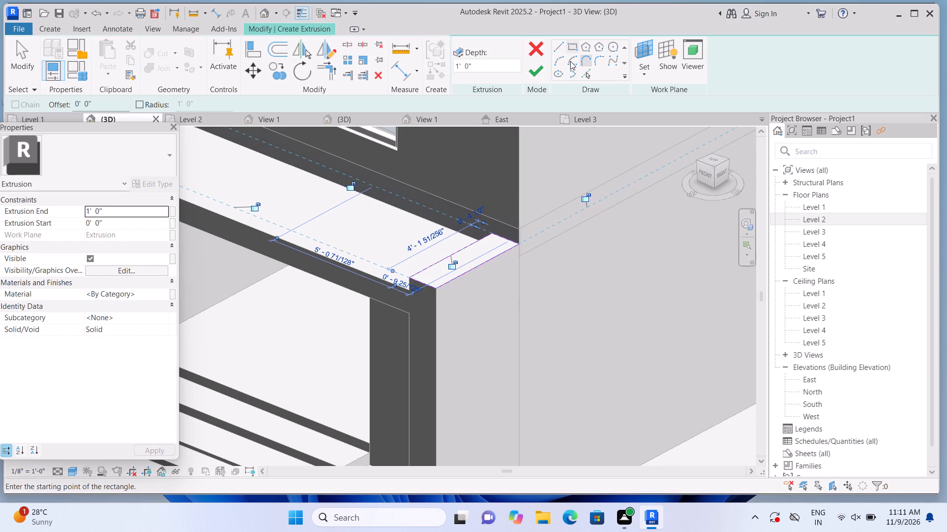
click(535, 66)
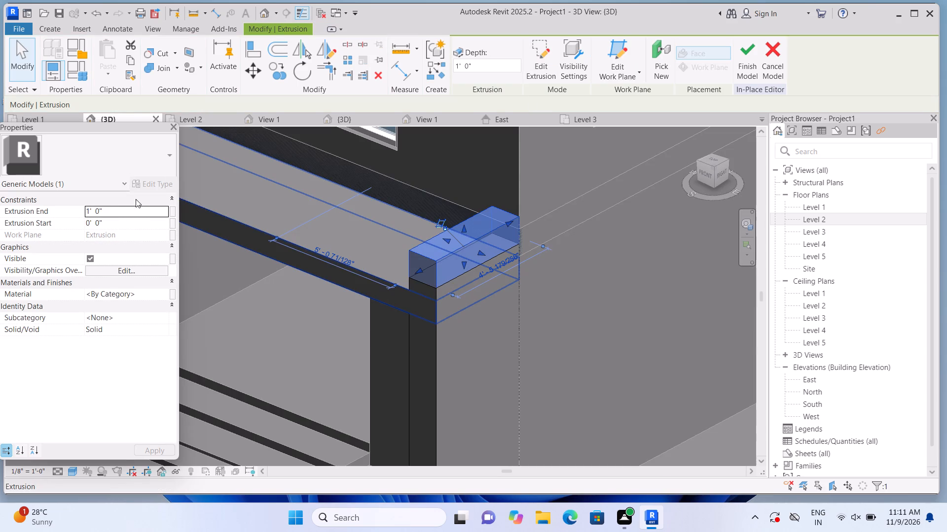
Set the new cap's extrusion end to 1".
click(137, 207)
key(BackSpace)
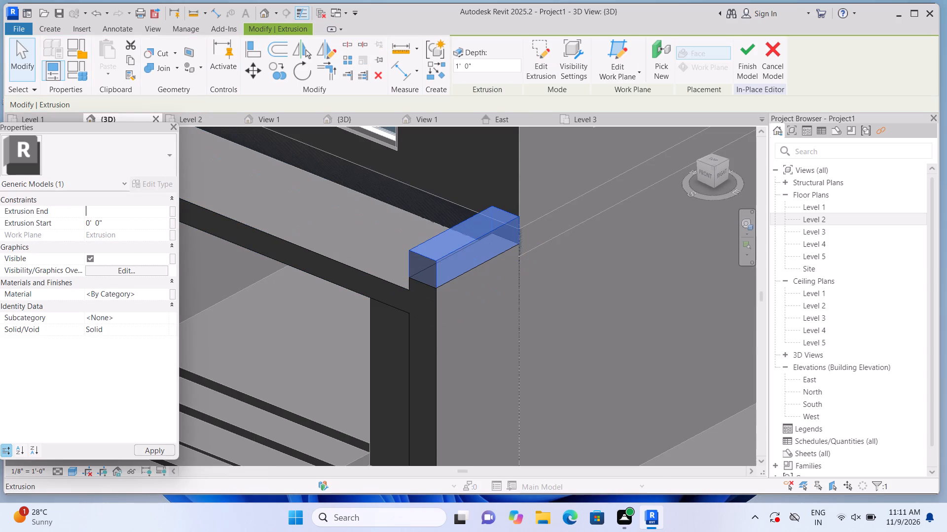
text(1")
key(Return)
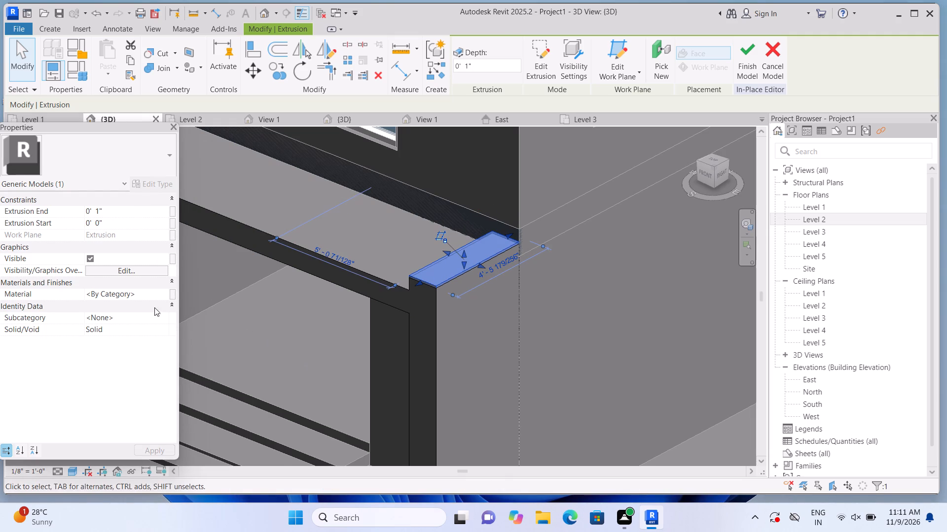
Set the new cap's extrusion end to 2".
click(145, 210)
key(BackSpace)
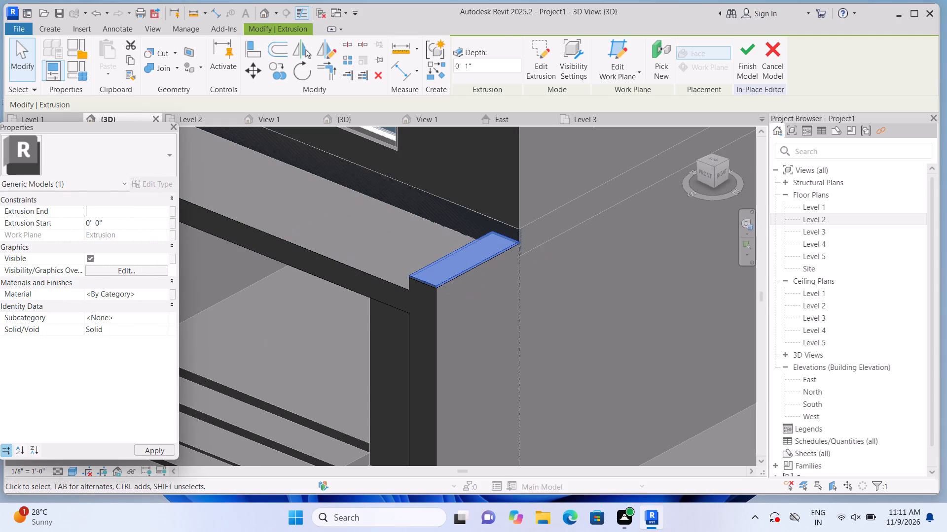
text(2")
key(Return)
scroll(446, 280, up, 4)
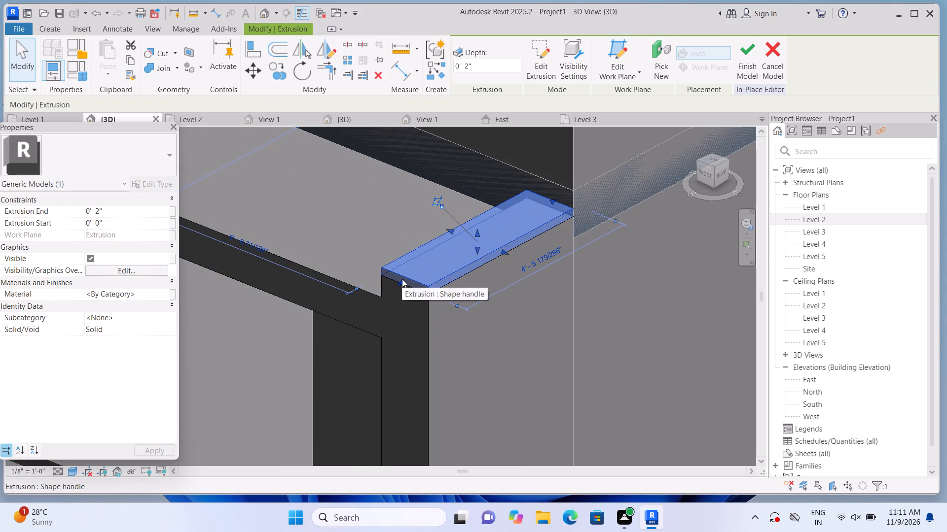
scroll(403, 280, down, 6)
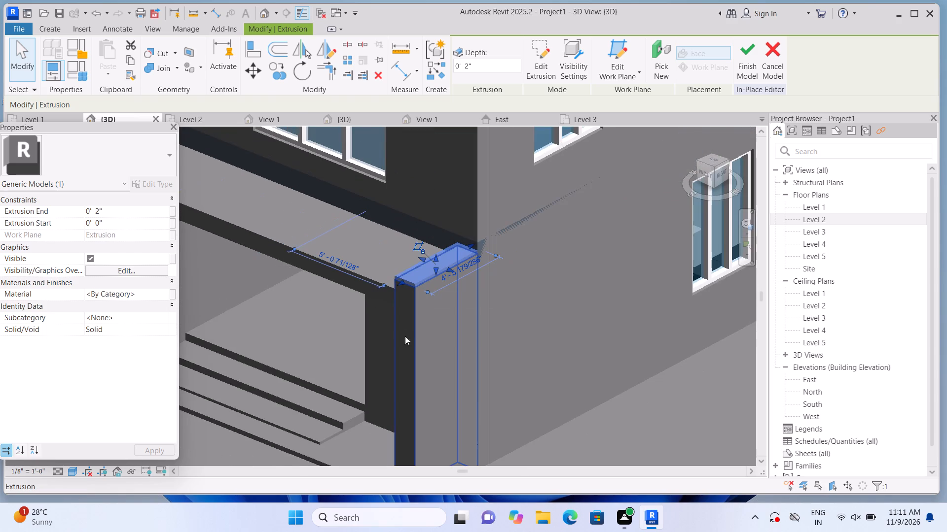
key(Escape)
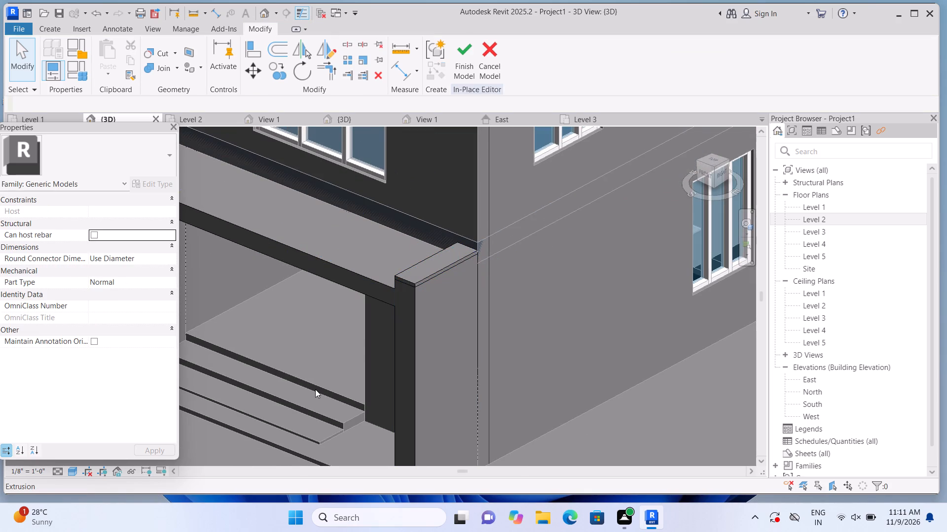
Stretch the corner block's 2" cap past the block's front and both side edges, making it about 4' 9" long.
scroll(315, 389, down, 3)
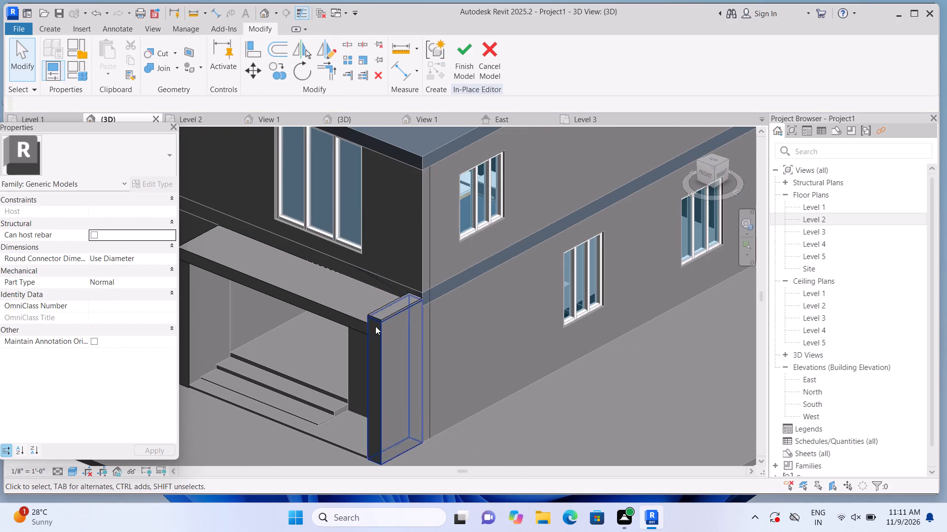
scroll(375, 321, up, 8)
click(386, 318)
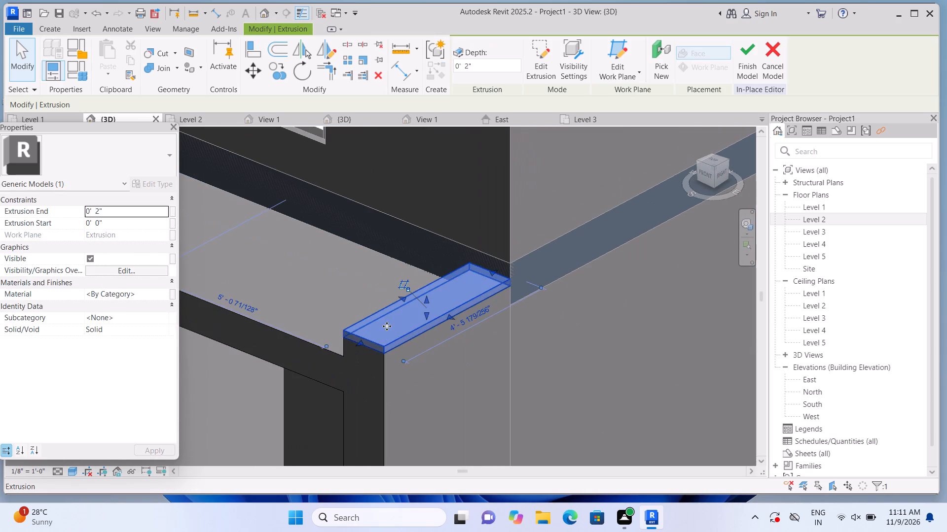
scroll(387, 327, up, 2)
drag(352, 346, 346, 356)
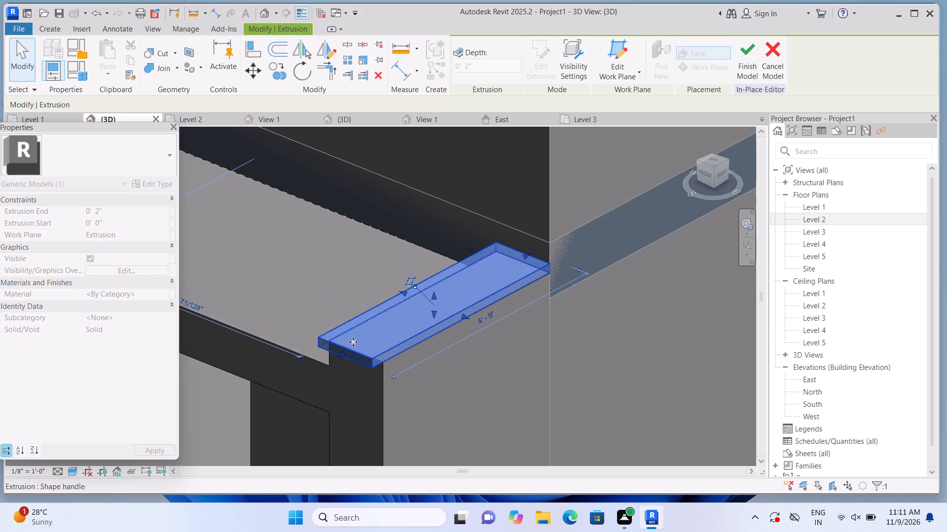
drag(404, 292, 398, 288)
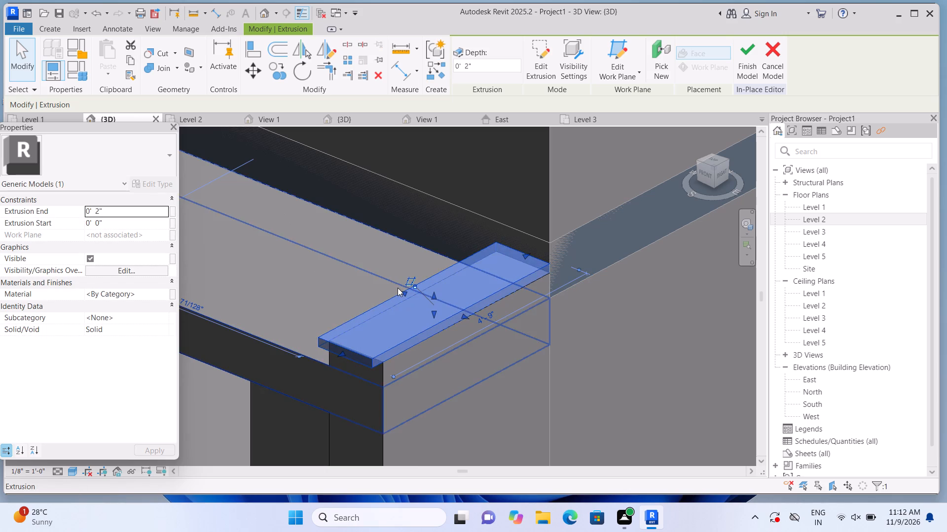
drag(398, 288, 397, 288)
scroll(397, 288, up, 2)
drag(406, 294, 399, 291)
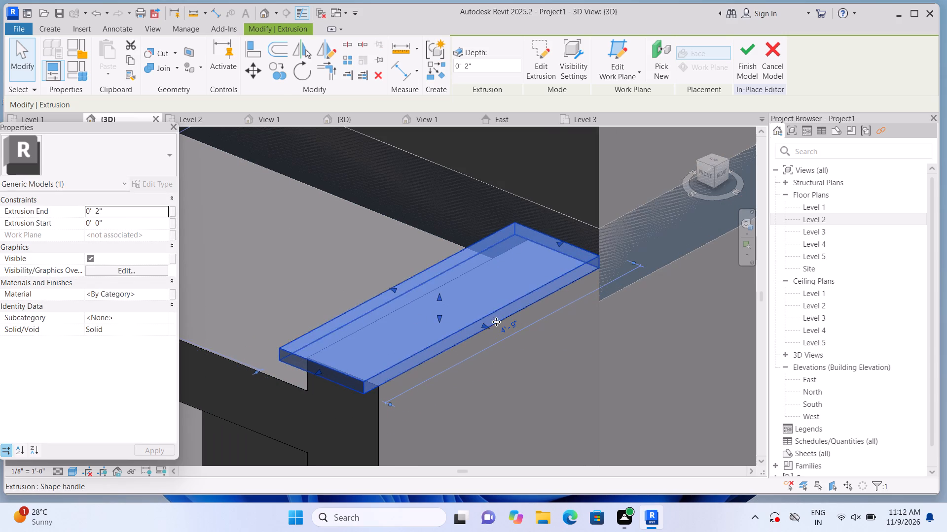
drag(484, 325, 501, 335)
key(Escape)
scroll(488, 330, down, 5)
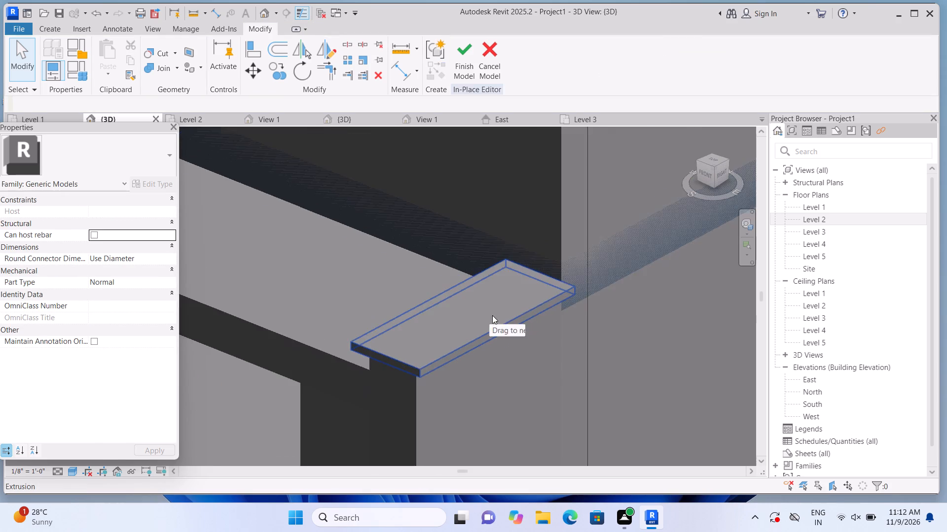
Finish the entrance frame's in-place model.
scroll(492, 315, down, 9)
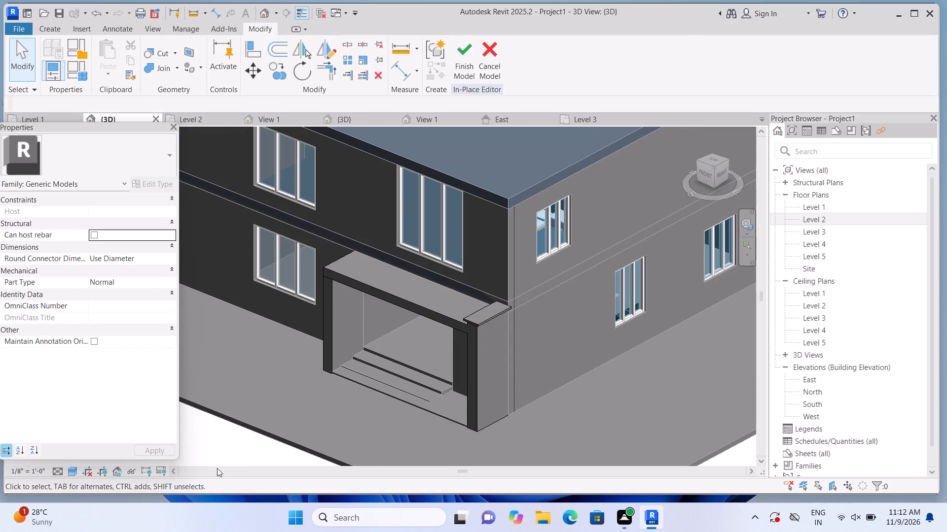
scroll(221, 459, down, 2)
middle_drag(221, 459, 270, 427)
scroll(271, 427, up, 2)
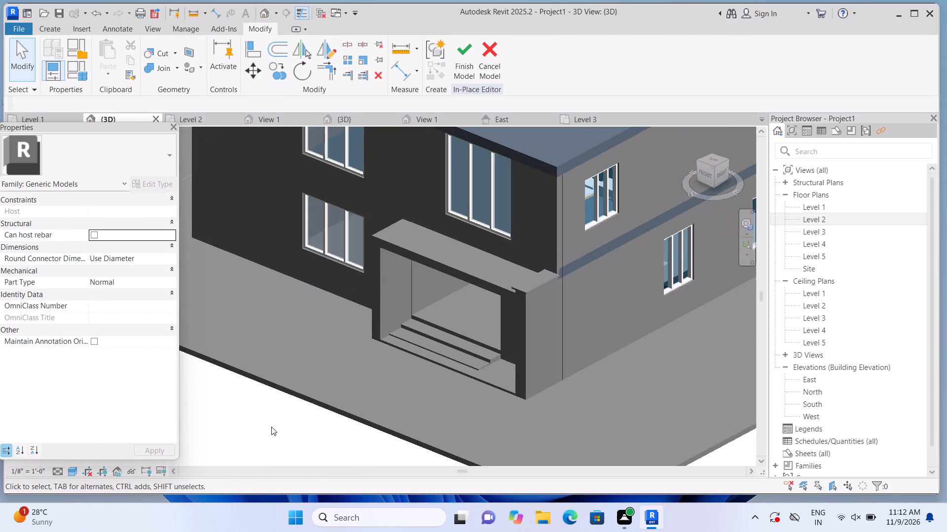
scroll(271, 427, up, 1)
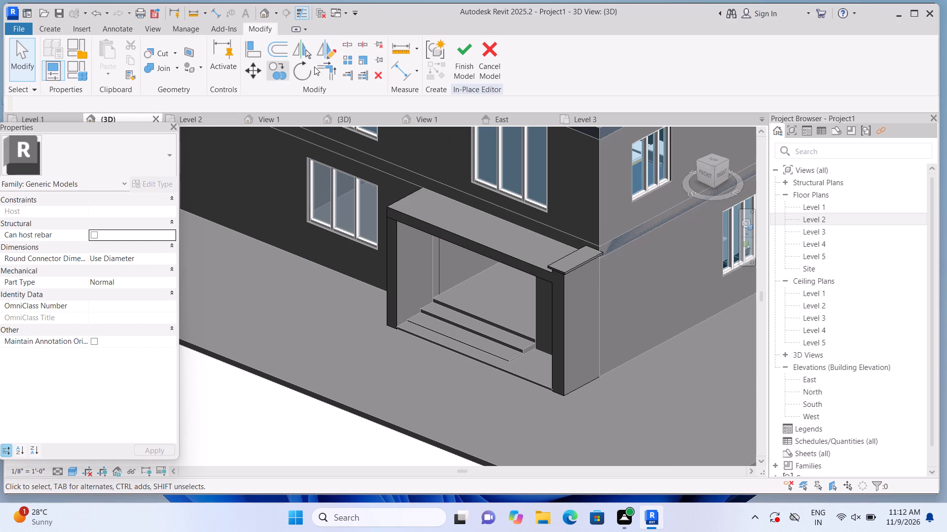
click(464, 70)
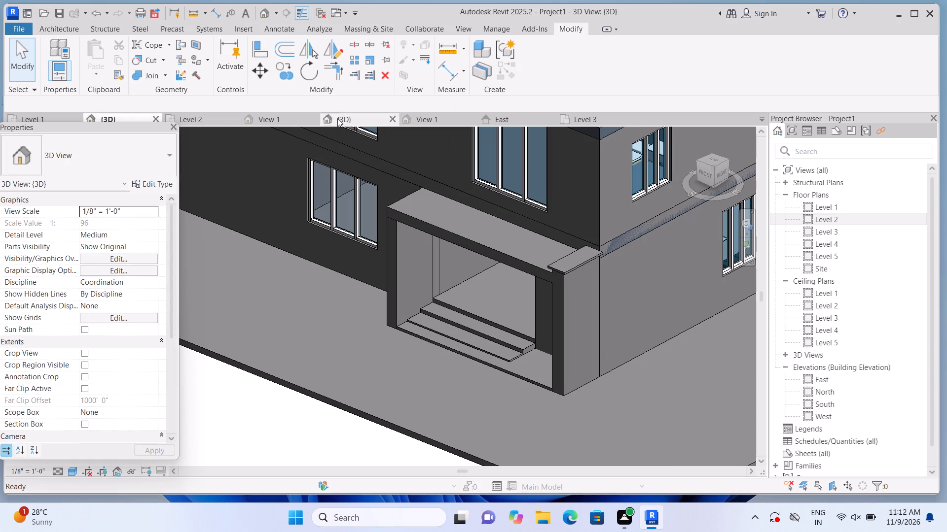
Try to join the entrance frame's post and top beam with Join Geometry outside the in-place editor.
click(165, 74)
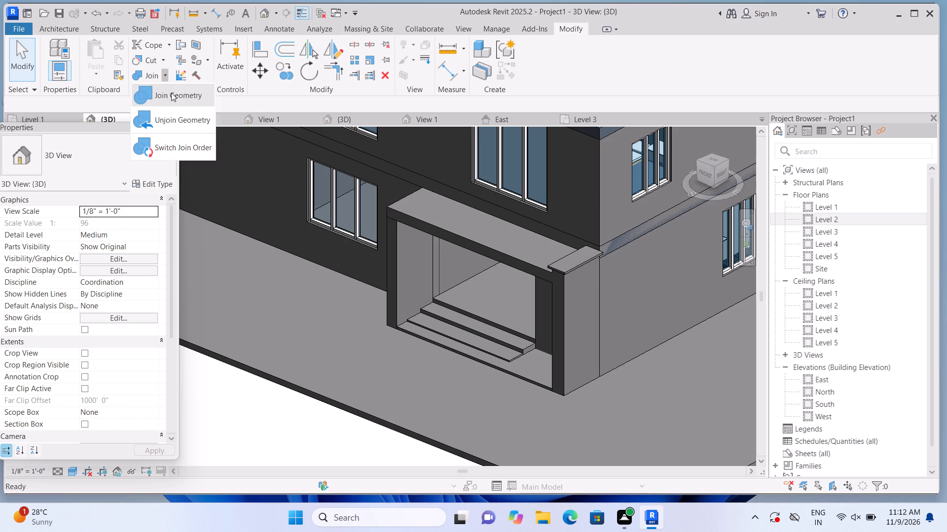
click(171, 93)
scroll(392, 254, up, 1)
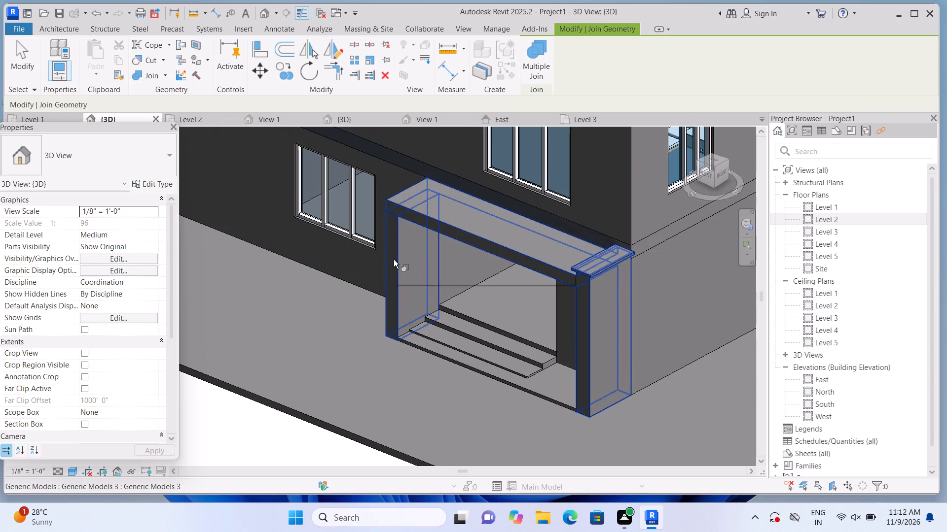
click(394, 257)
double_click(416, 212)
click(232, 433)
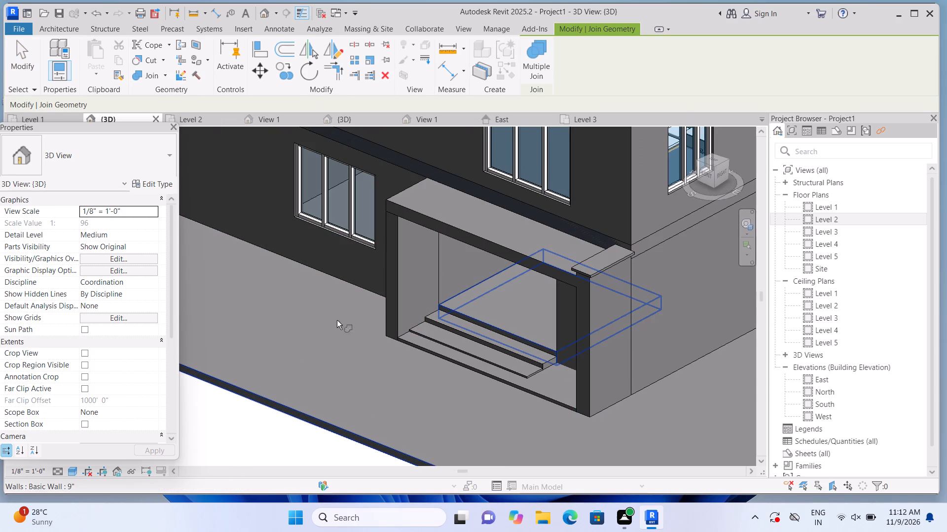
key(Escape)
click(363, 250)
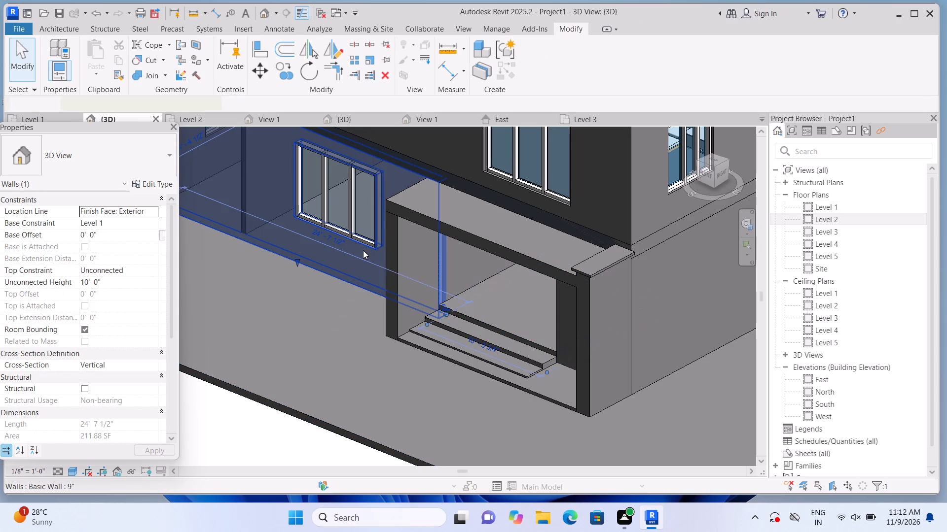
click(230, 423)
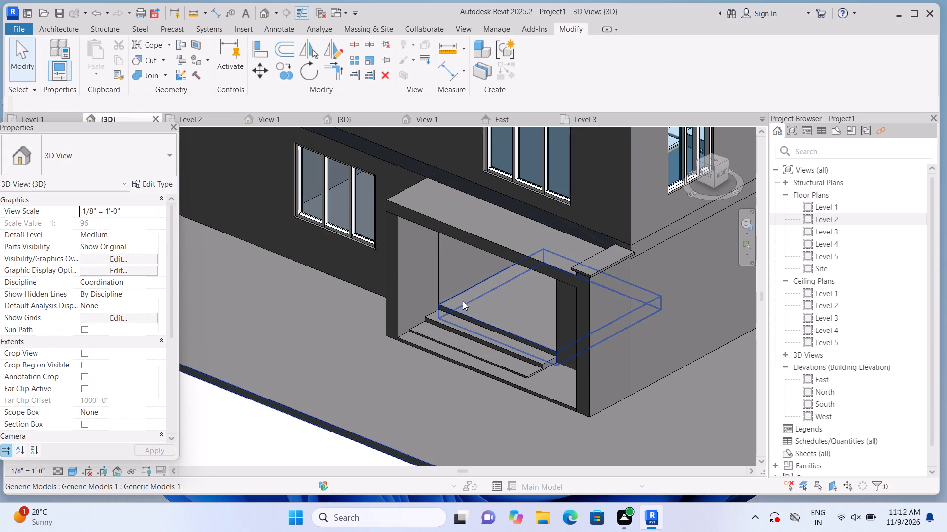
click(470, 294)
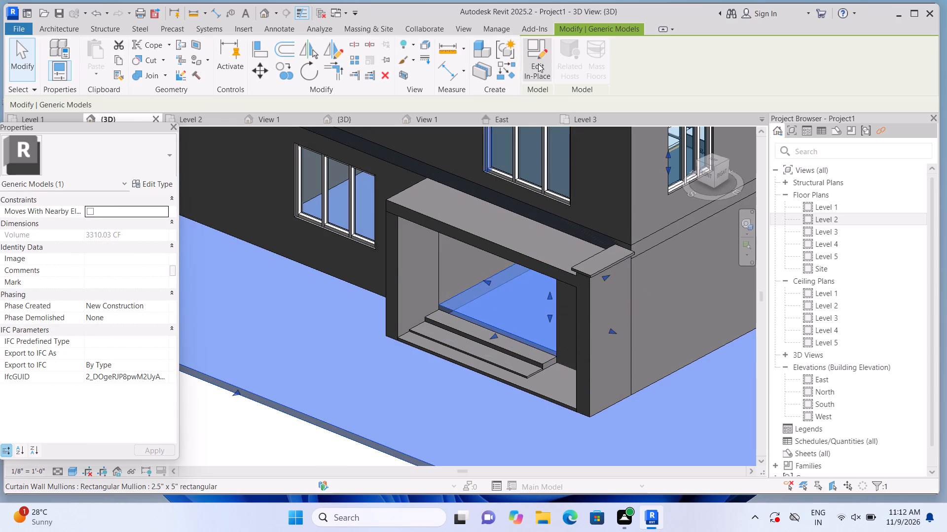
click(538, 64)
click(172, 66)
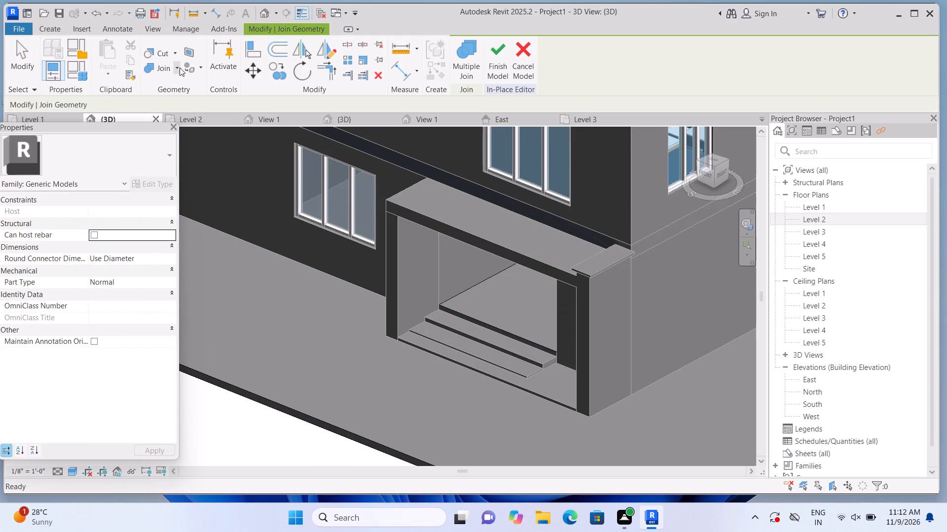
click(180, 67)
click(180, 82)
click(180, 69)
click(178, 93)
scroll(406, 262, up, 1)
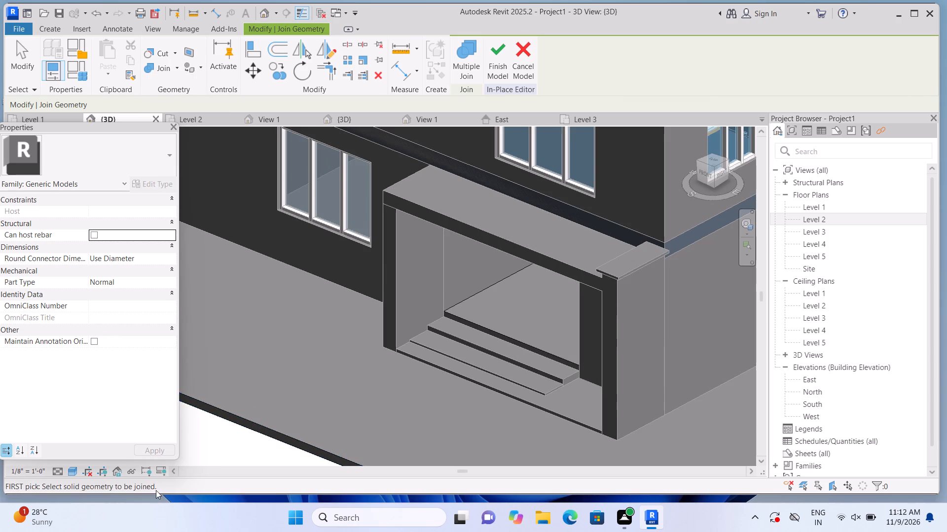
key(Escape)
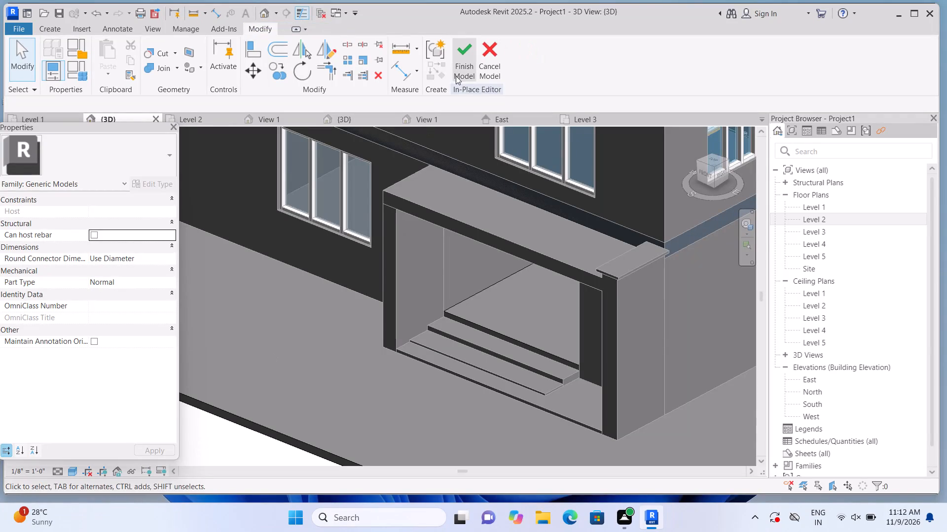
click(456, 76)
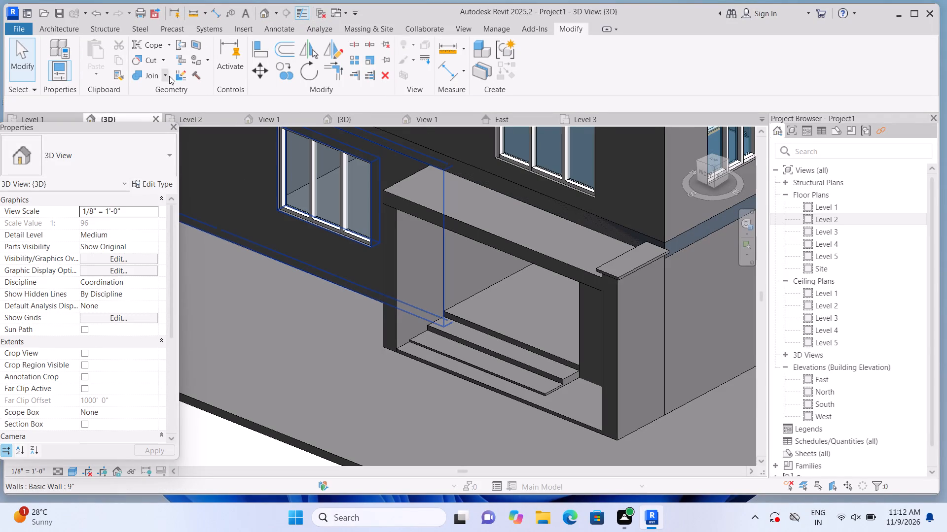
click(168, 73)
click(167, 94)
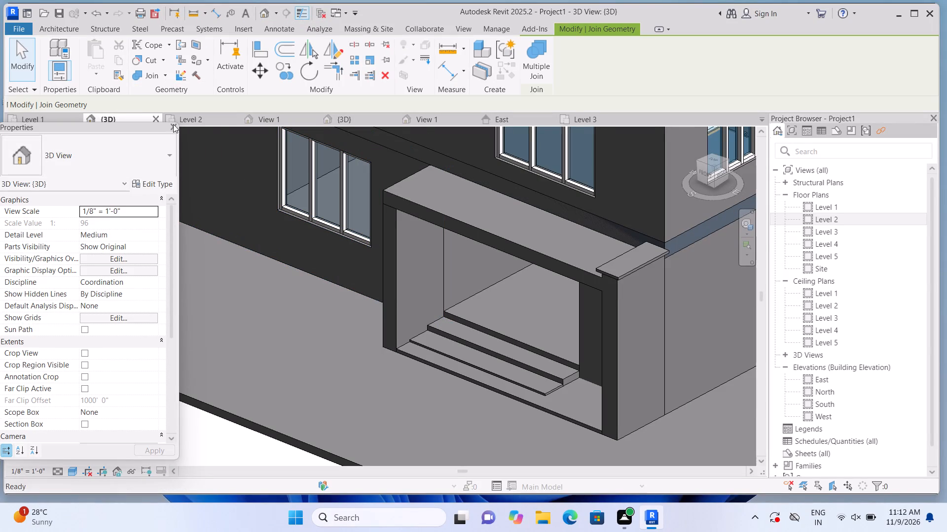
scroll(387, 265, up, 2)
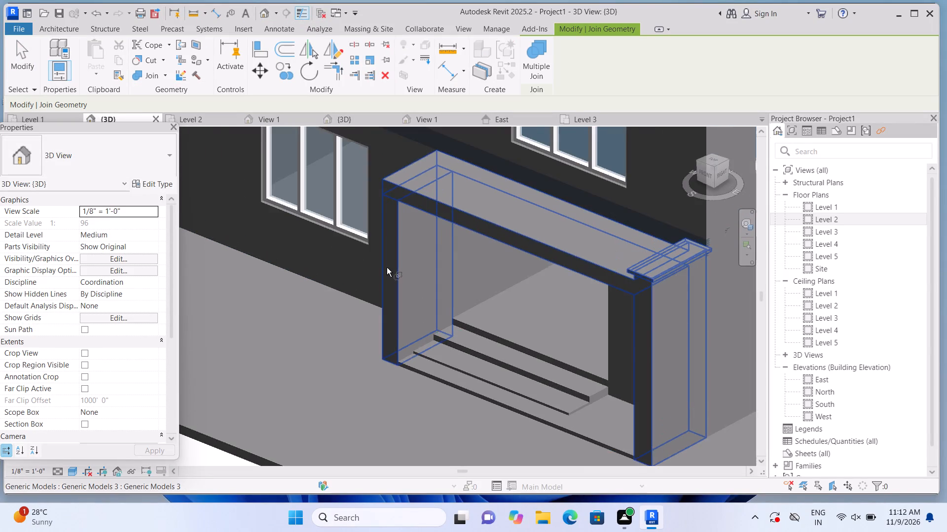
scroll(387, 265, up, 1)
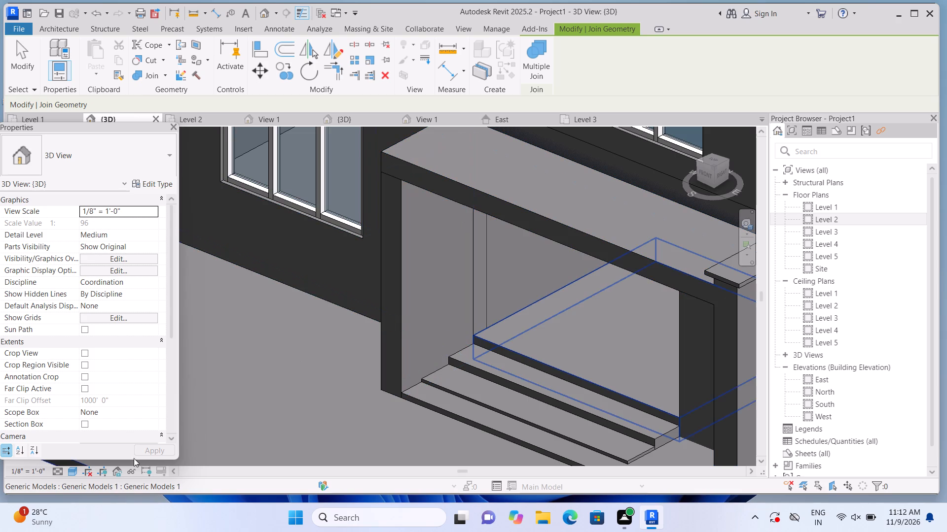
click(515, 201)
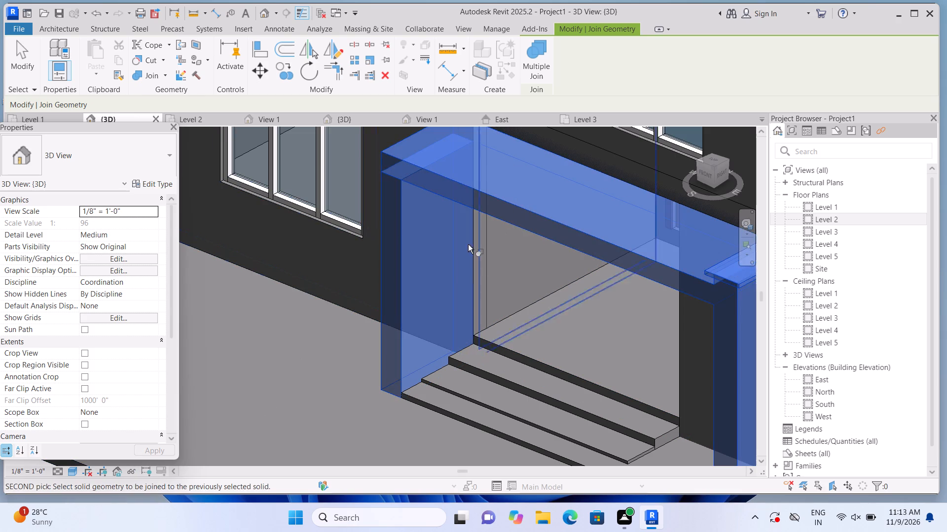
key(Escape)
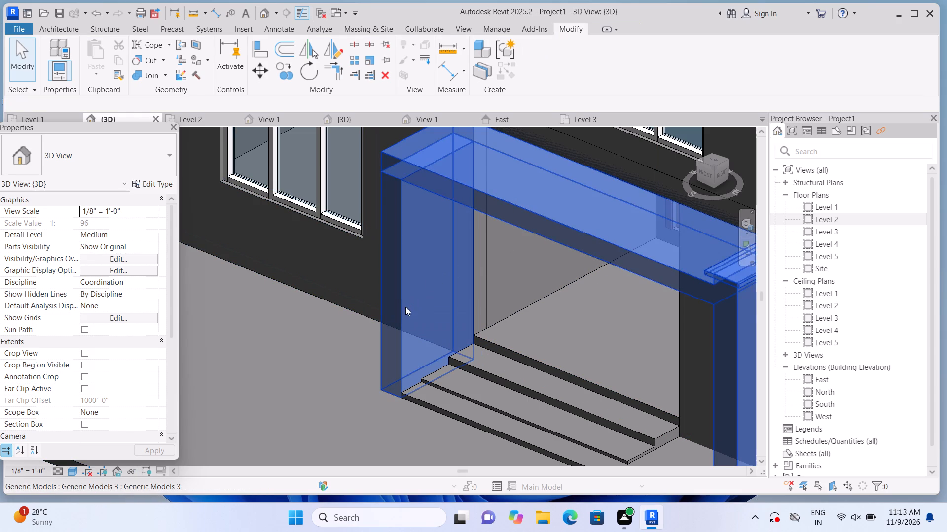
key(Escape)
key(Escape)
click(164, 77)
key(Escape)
Edit the entrance frame in place and join the post beside the ground-floor window with the top beam.
scroll(202, 324, down, 8)
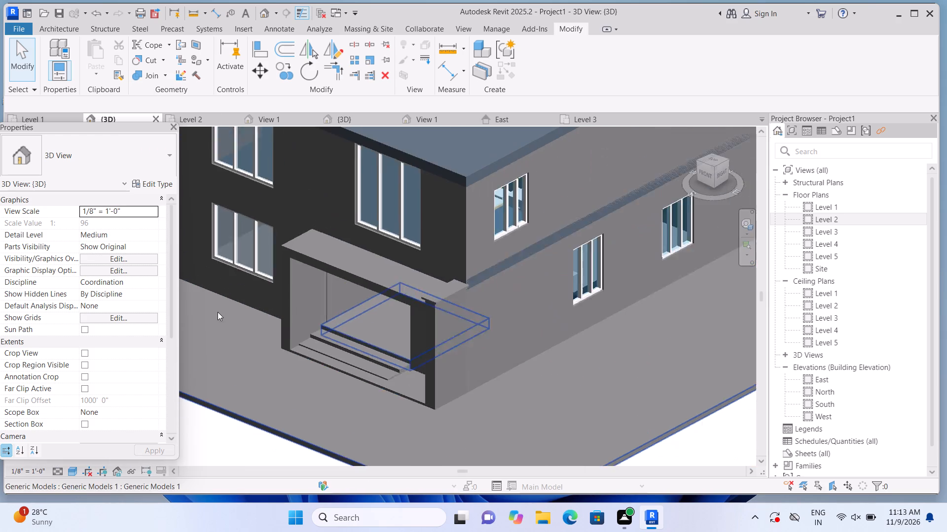
scroll(226, 415, up, 1)
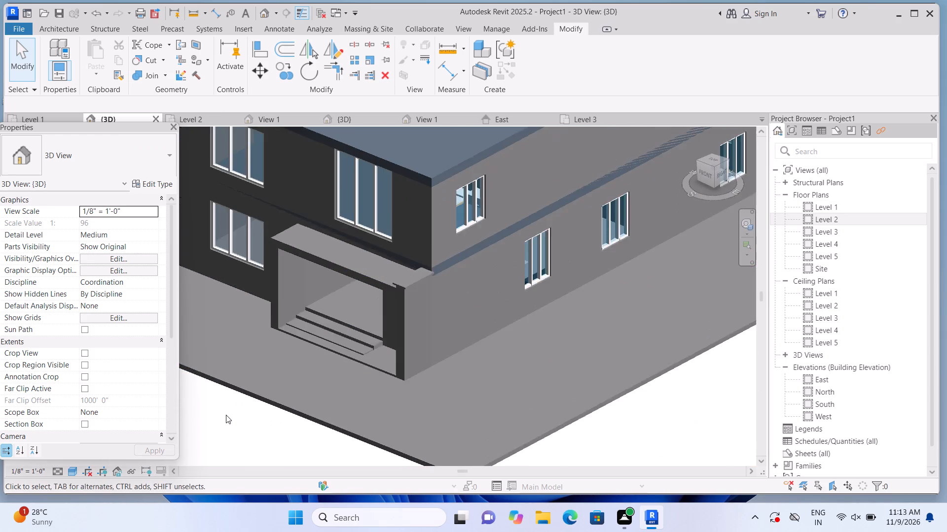
scroll(283, 225, up, 14)
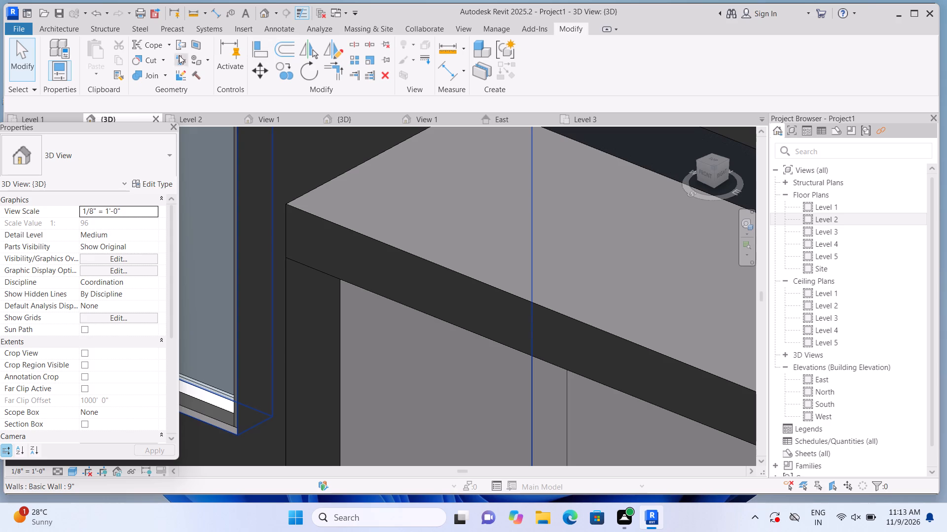
click(431, 233)
click(539, 74)
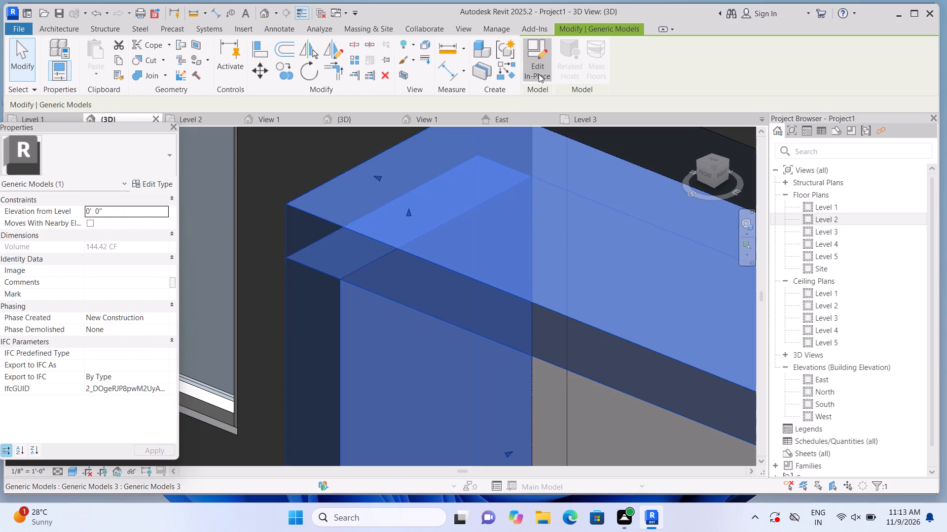
click(180, 66)
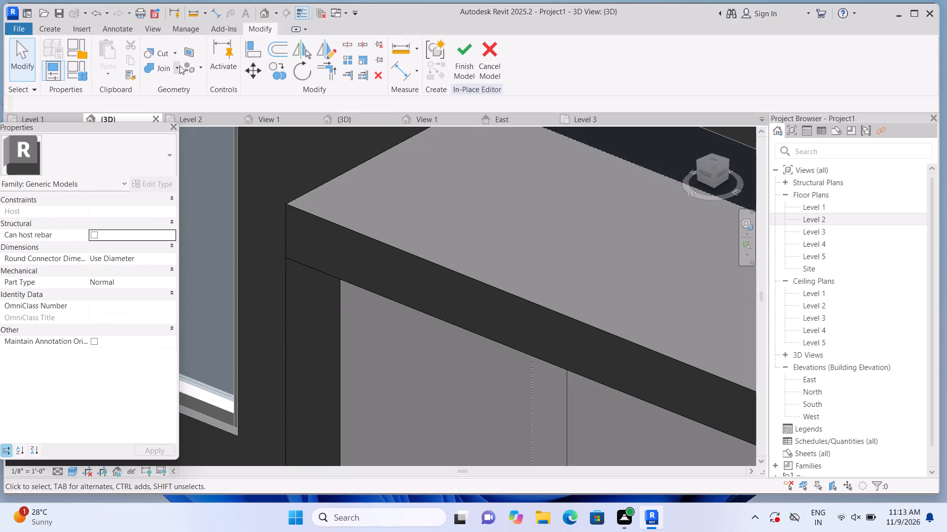
click(179, 94)
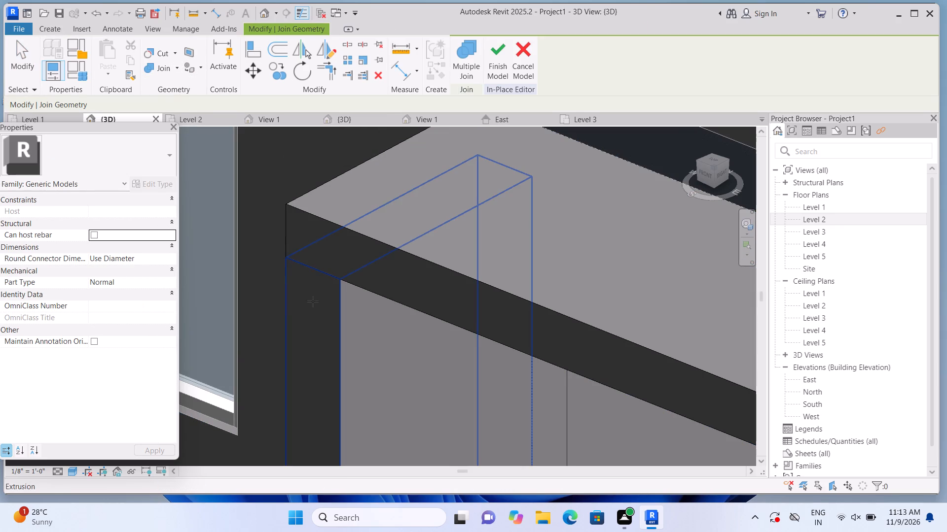
click(313, 301)
click(356, 242)
scroll(317, 299, down, 12)
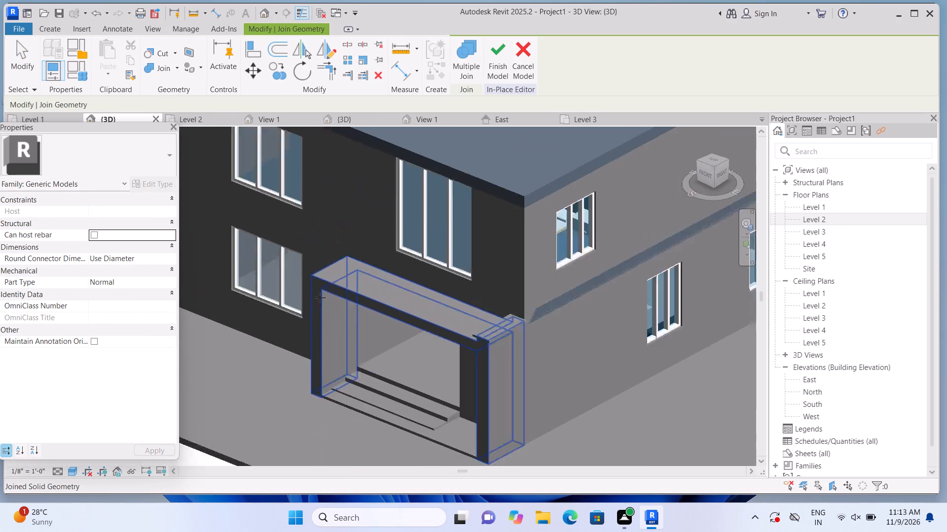
scroll(259, 391, down, 2)
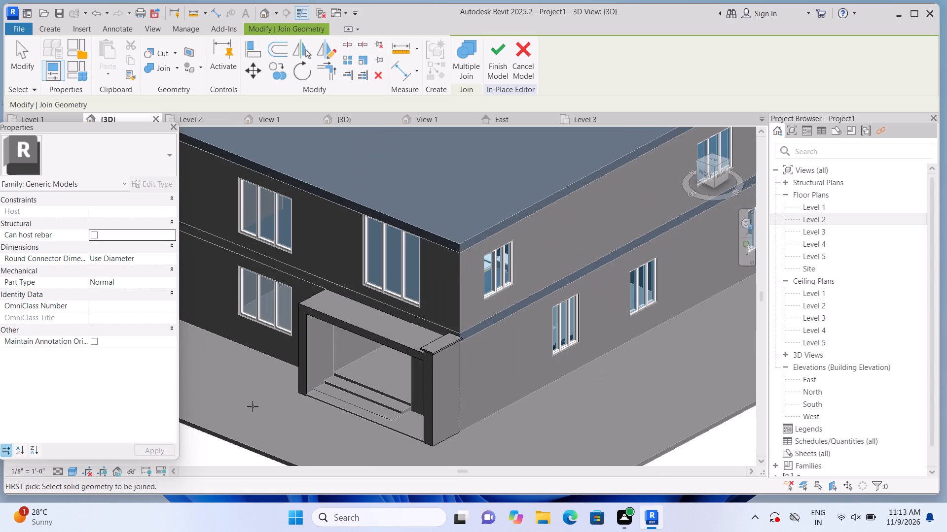
From the front view, pull in the cap's end at the house's outer corner so its overhang matches the one on the window side.
click(704, 173)
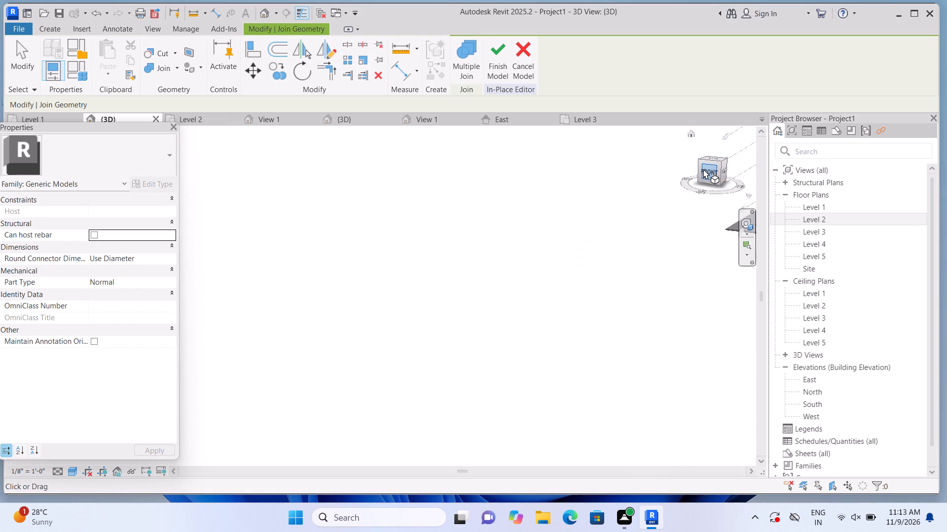
scroll(289, 314, up, 8)
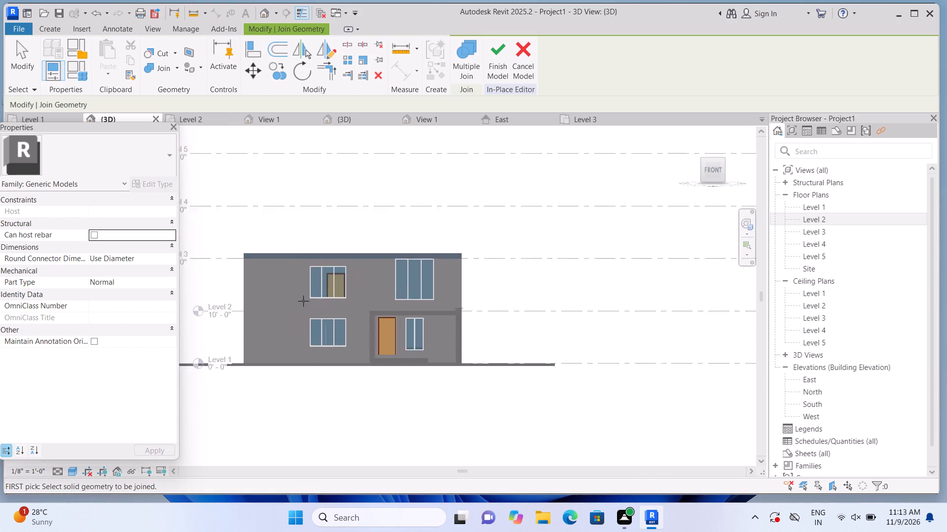
scroll(303, 301, up, 3)
scroll(356, 282, up, 3)
middle_drag(380, 277, 318, 259)
scroll(492, 295, up, 8)
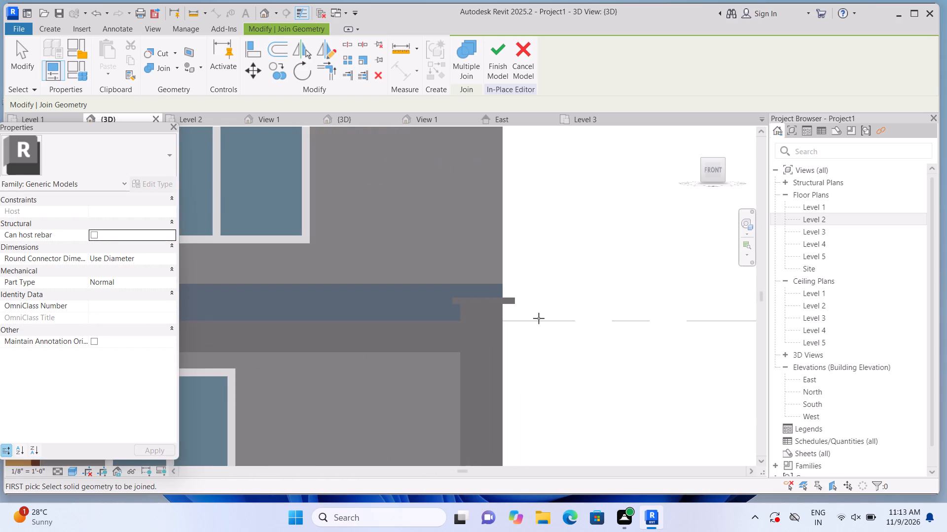
scroll(539, 318, up, 5)
click(514, 293)
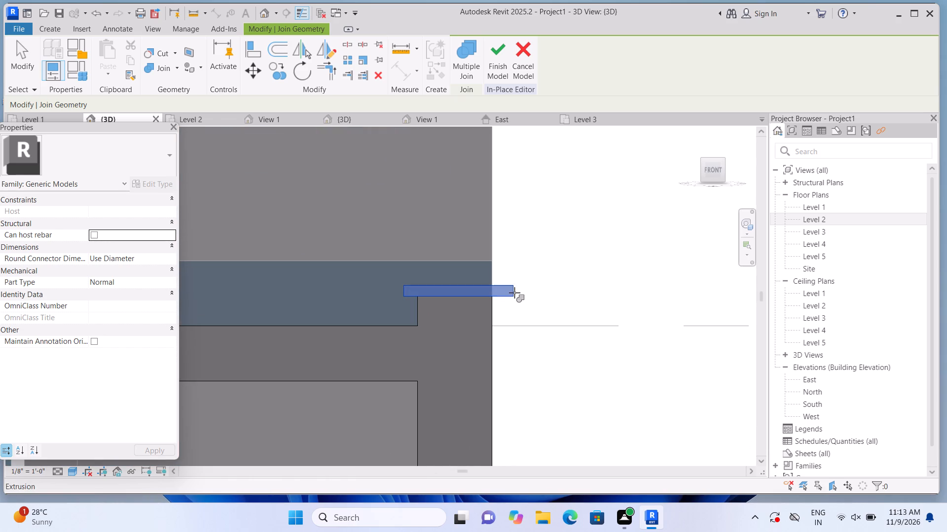
key(Escape)
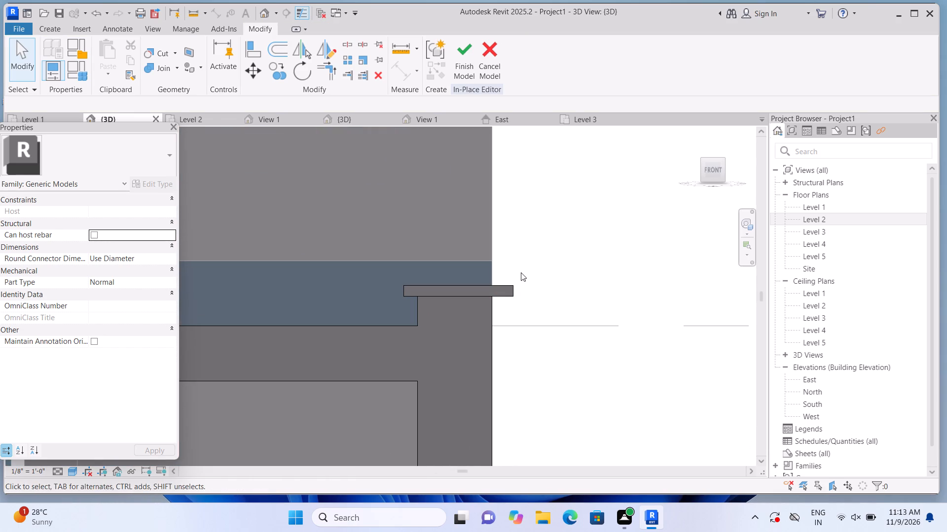
click(509, 293)
drag(515, 288, 506, 290)
click(527, 286)
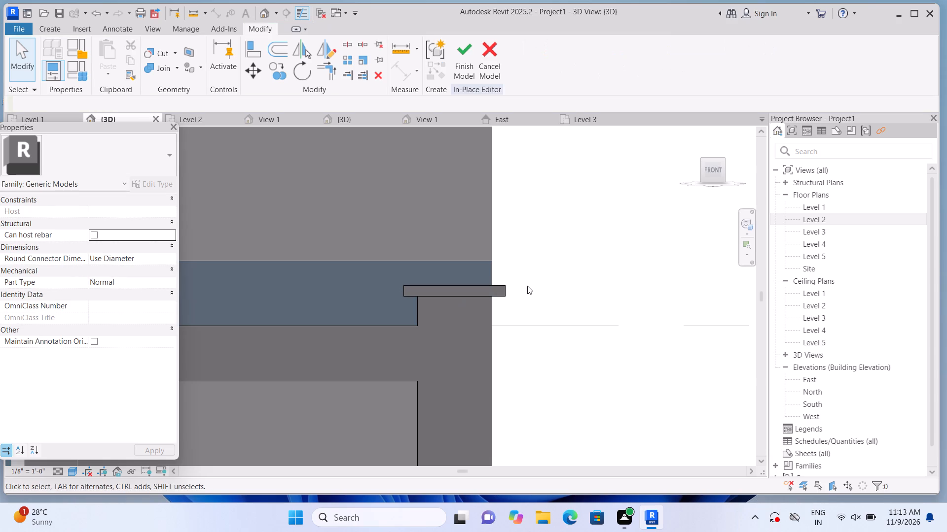
click(527, 286)
Examine the front facade, checking the entrance frame and its corner cap against the rest of the house.
scroll(527, 286, down, 5)
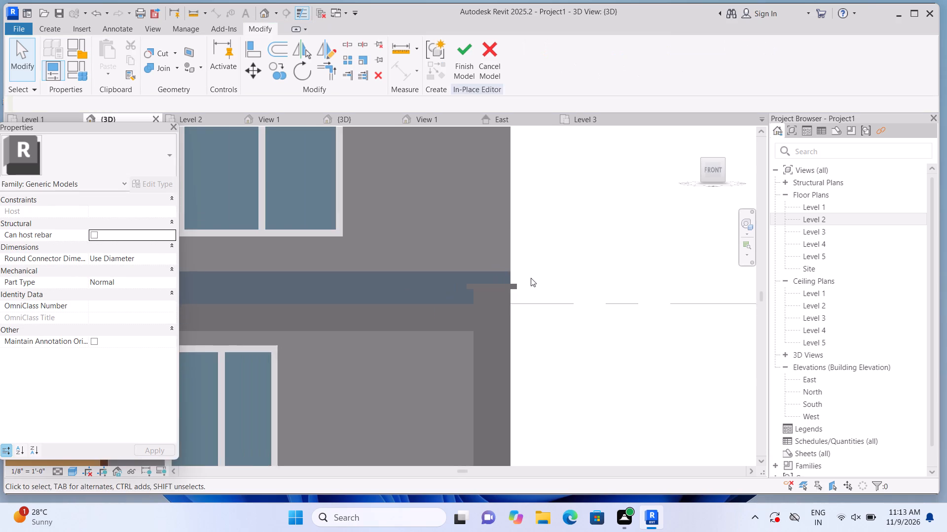
scroll(531, 278, down, 6)
middle_drag(568, 225, 593, 251)
scroll(596, 252, down, 2)
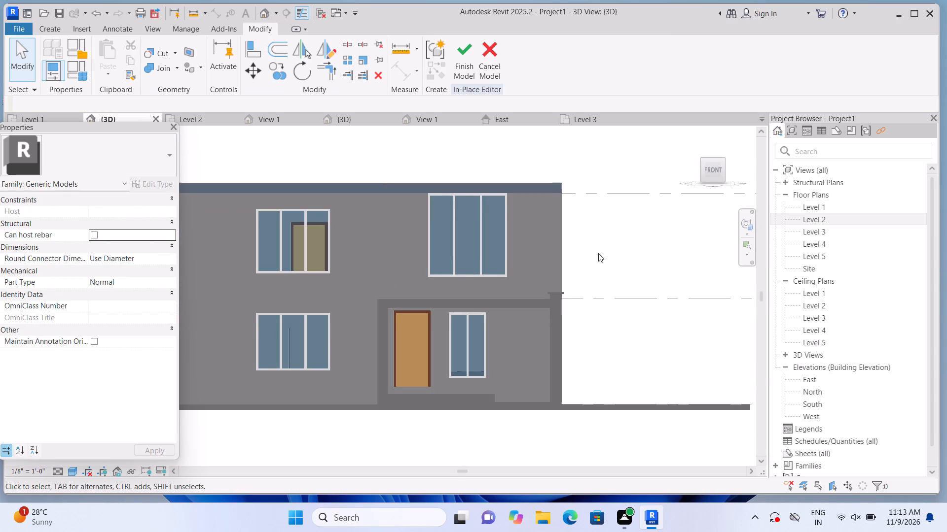
scroll(611, 242, down, 2)
middle_drag(609, 242, 615, 277)
scroll(606, 271, up, 2)
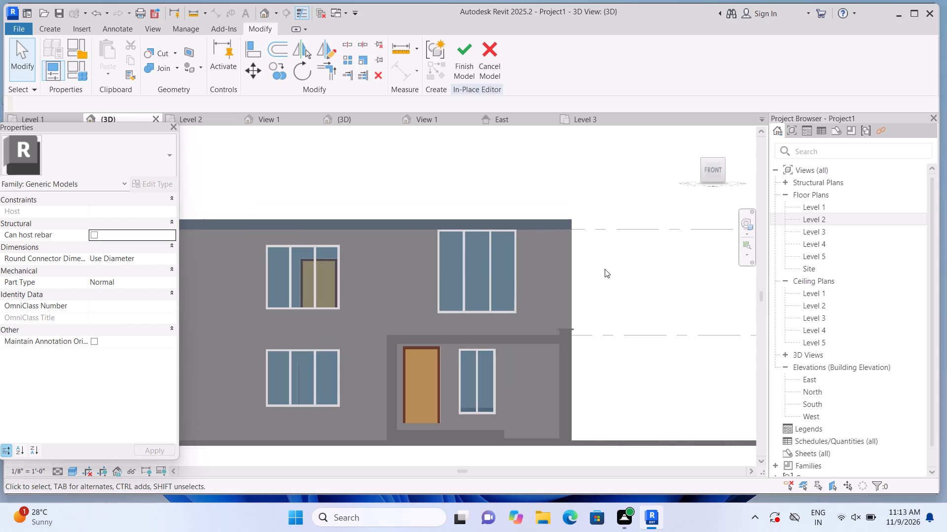
scroll(605, 266, up, 1)
middle_drag(605, 266, 677, 243)
scroll(690, 243, down, 2)
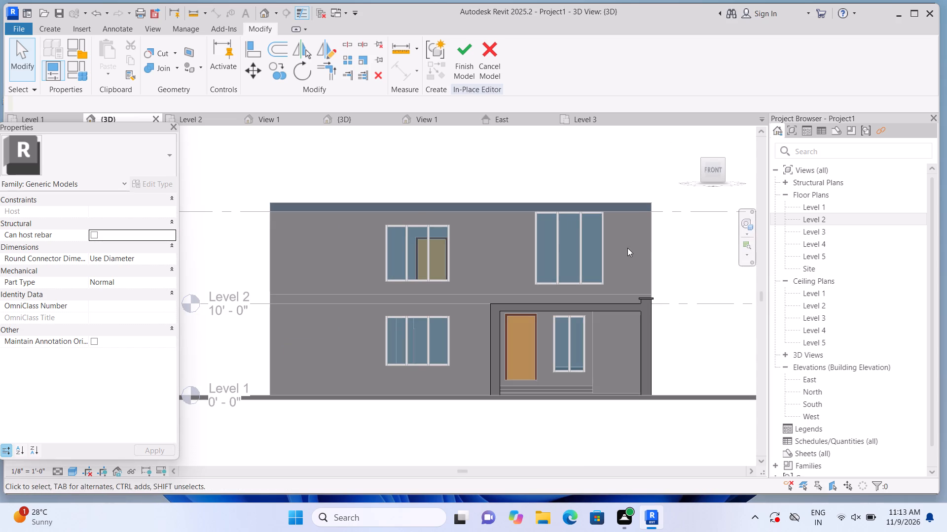
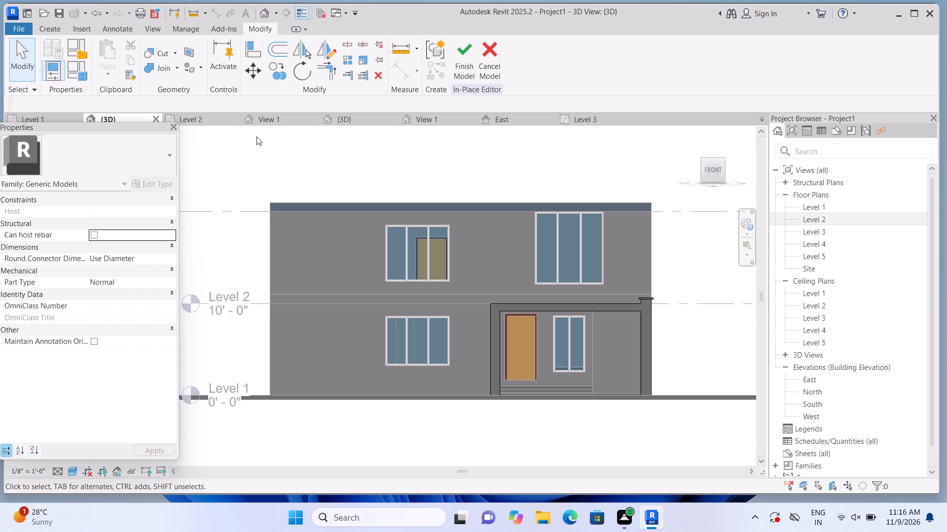
Extrude a rectangular band about 17'-9" by 1'-0" on the upper front wall's plane, along the roof edge above the three-panel curtain wall.
click(44, 26)
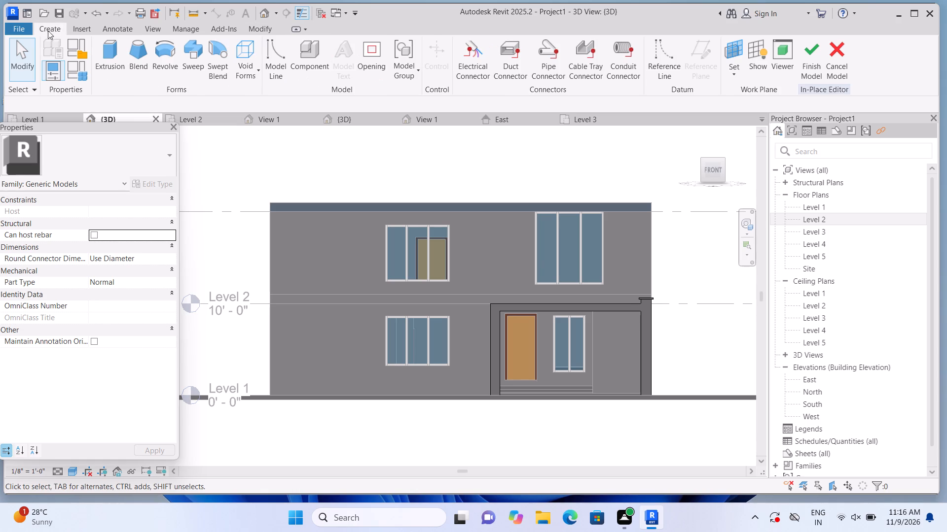
click(114, 49)
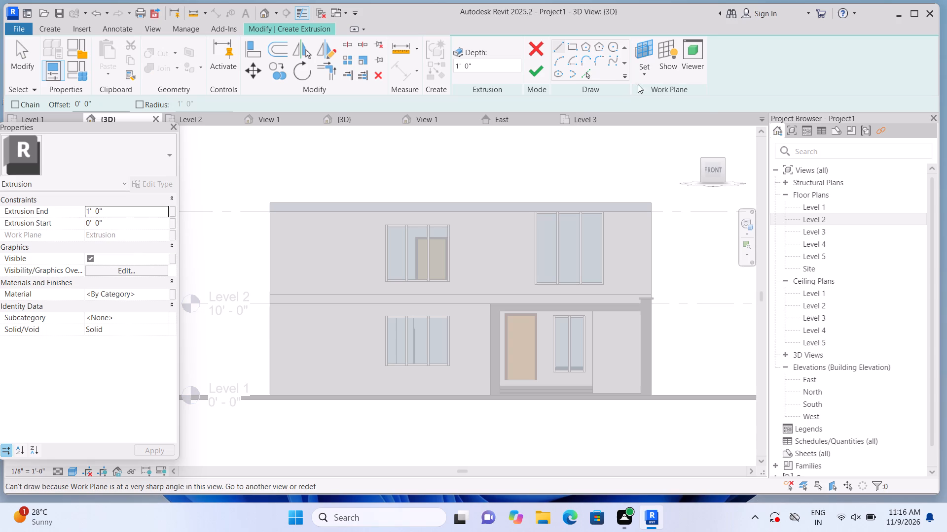
click(645, 78)
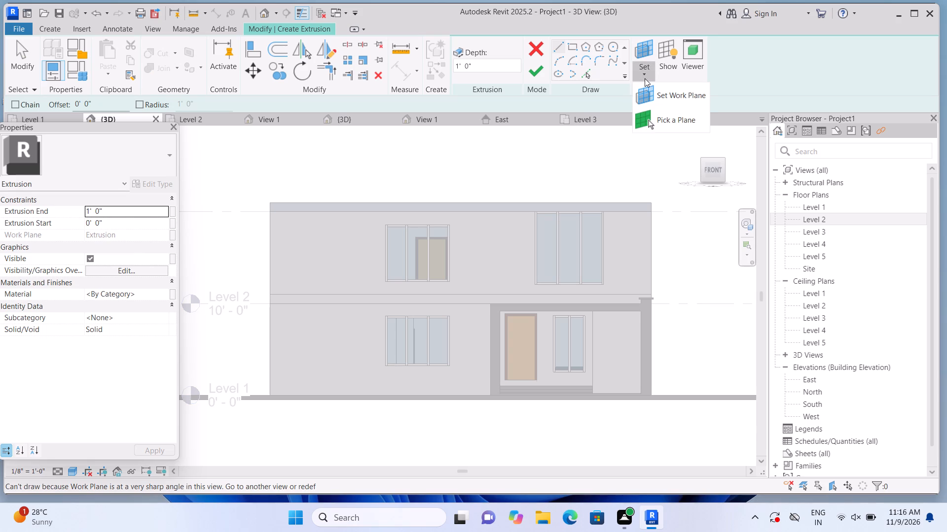
click(657, 122)
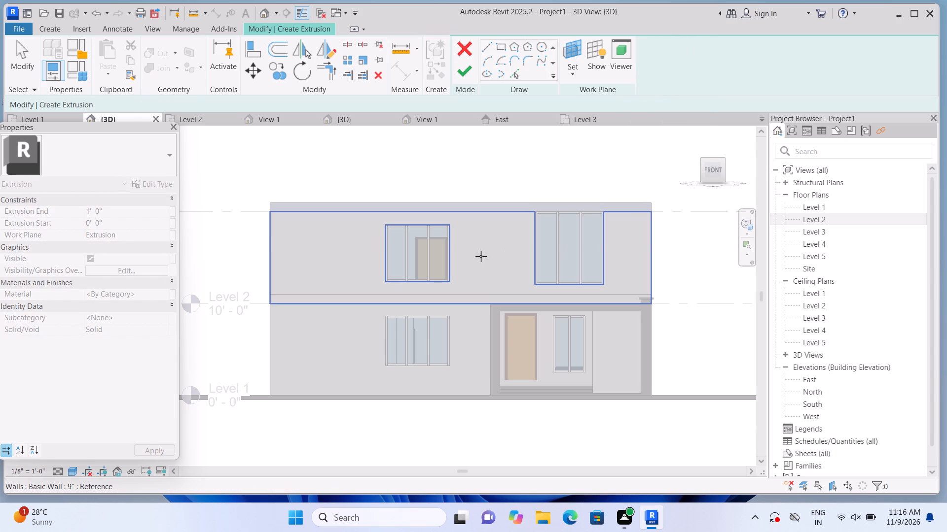
click(465, 264)
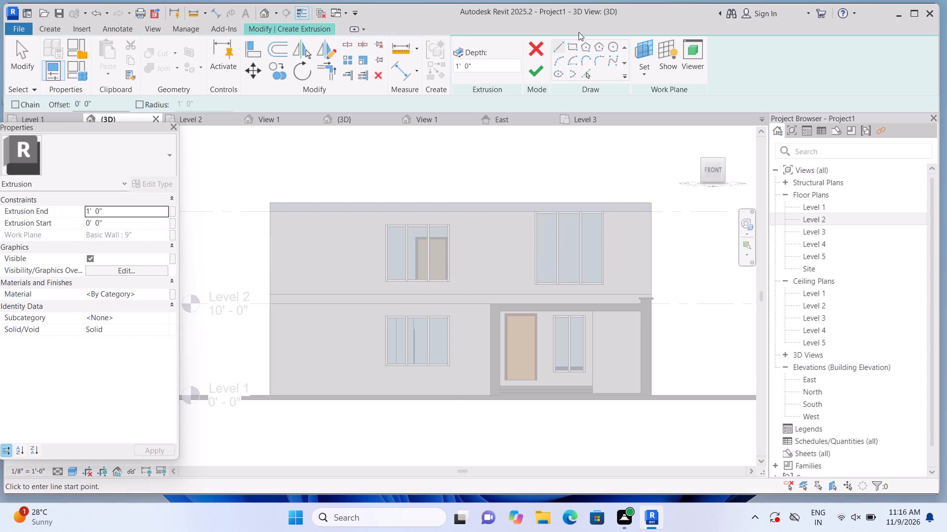
click(573, 44)
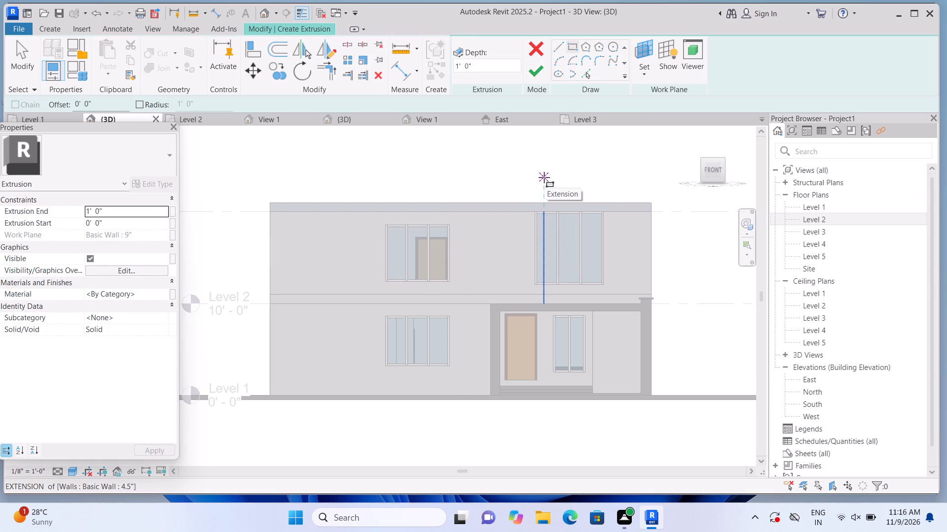
click(488, 210)
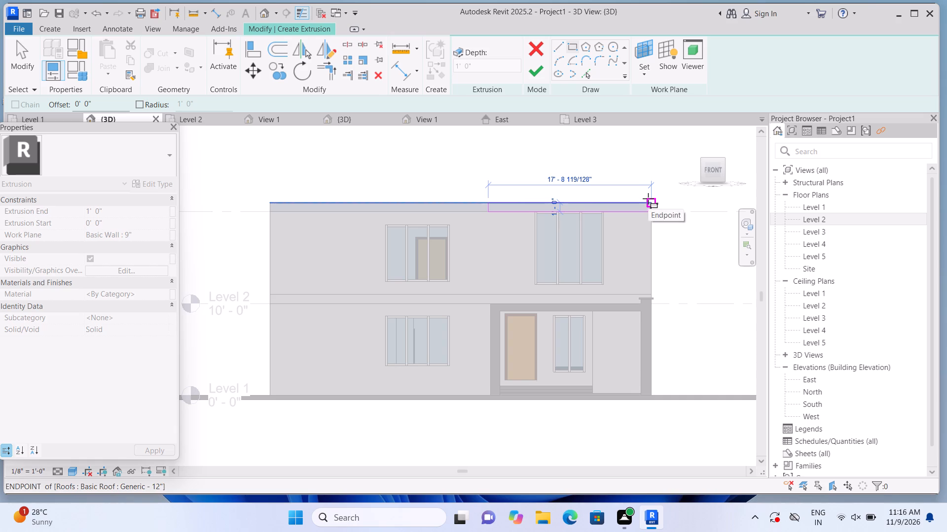
scroll(650, 200, up, 2)
click(654, 203)
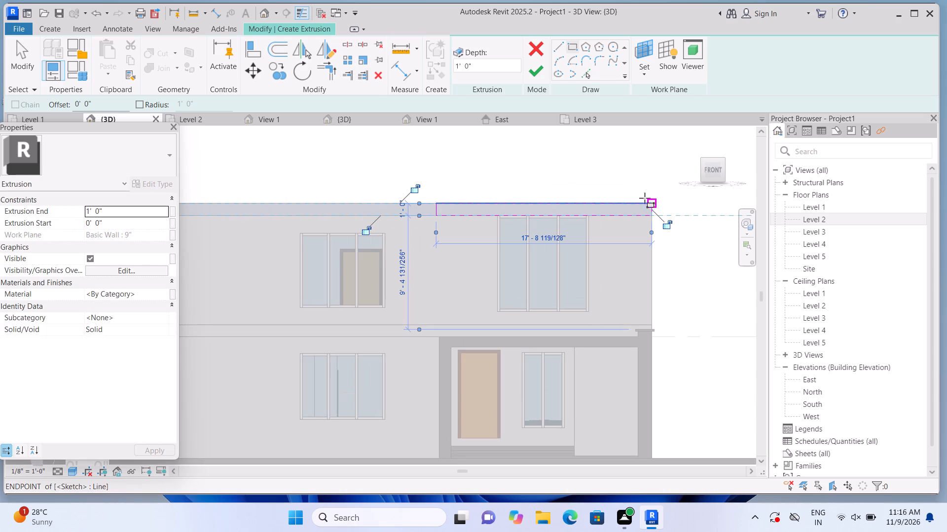
click(543, 76)
double_click(555, 173)
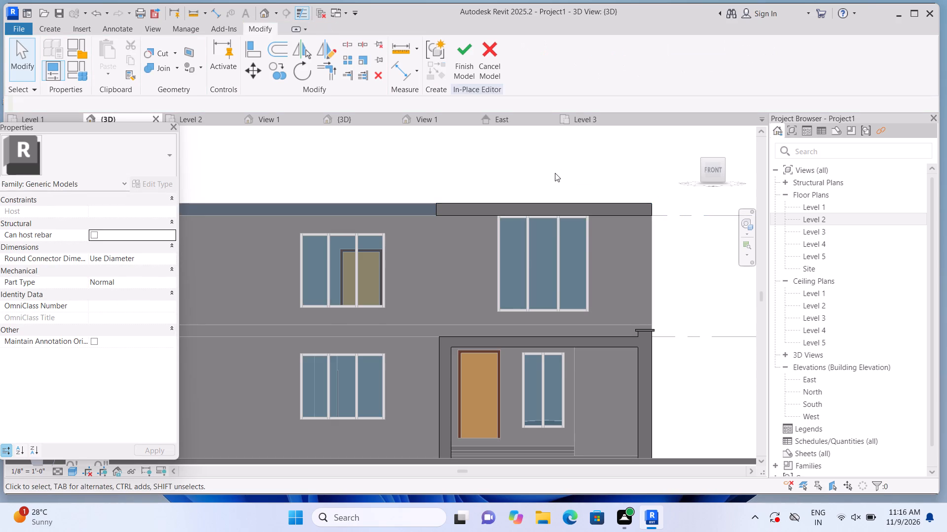
Extrude a vertical rectangular strip about 1' wide and 9'-0" high on the upper front wall, from the roof band's inner end down.
scroll(553, 171, down, 2)
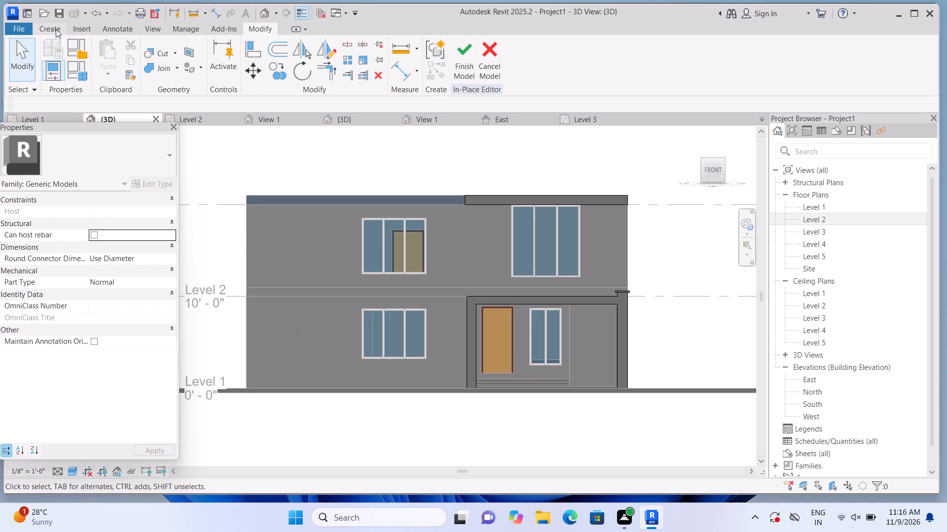
click(55, 29)
click(107, 56)
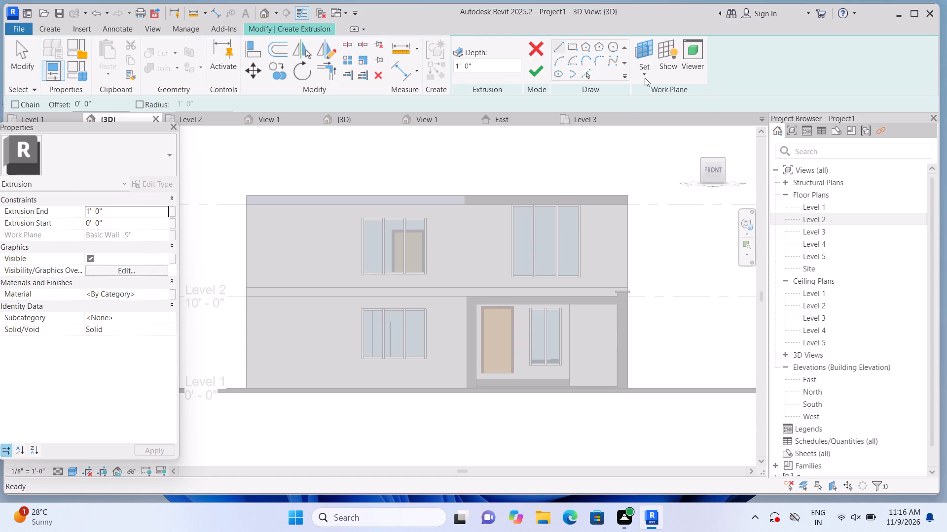
click(645, 77)
click(651, 119)
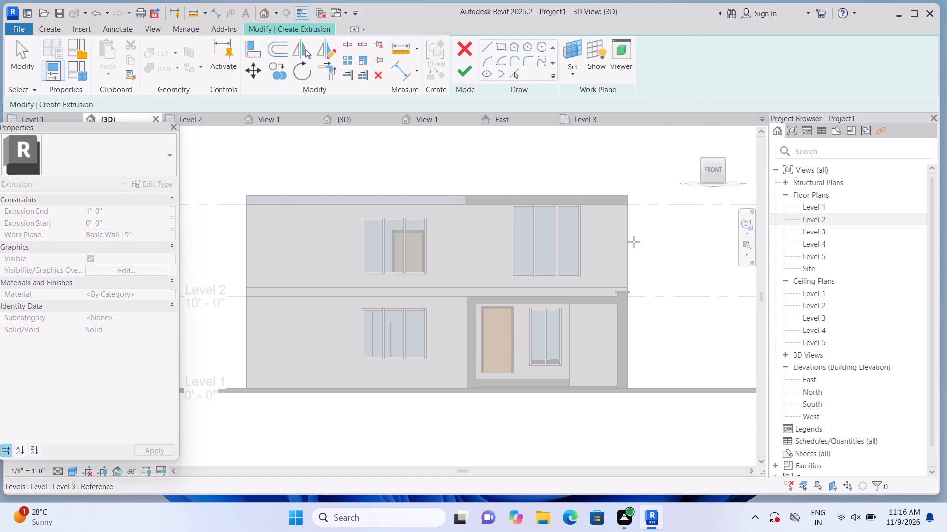
click(473, 258)
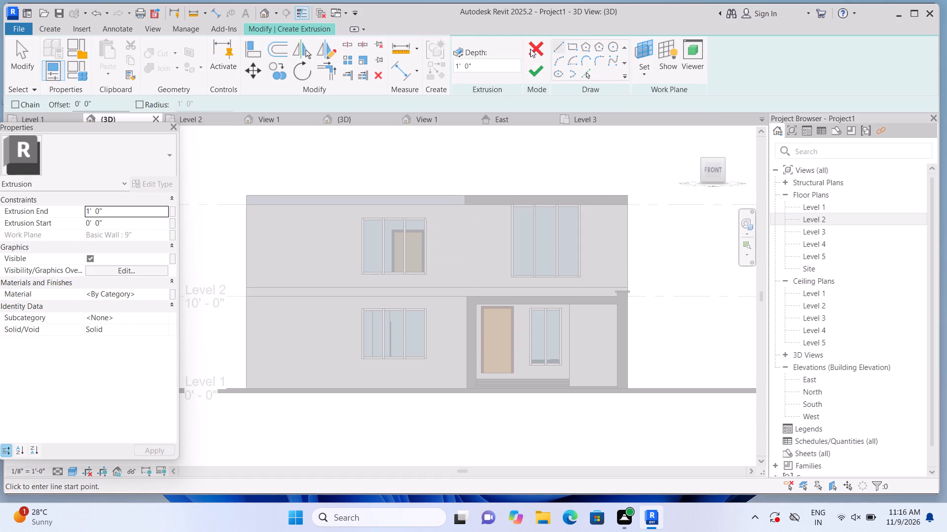
click(578, 45)
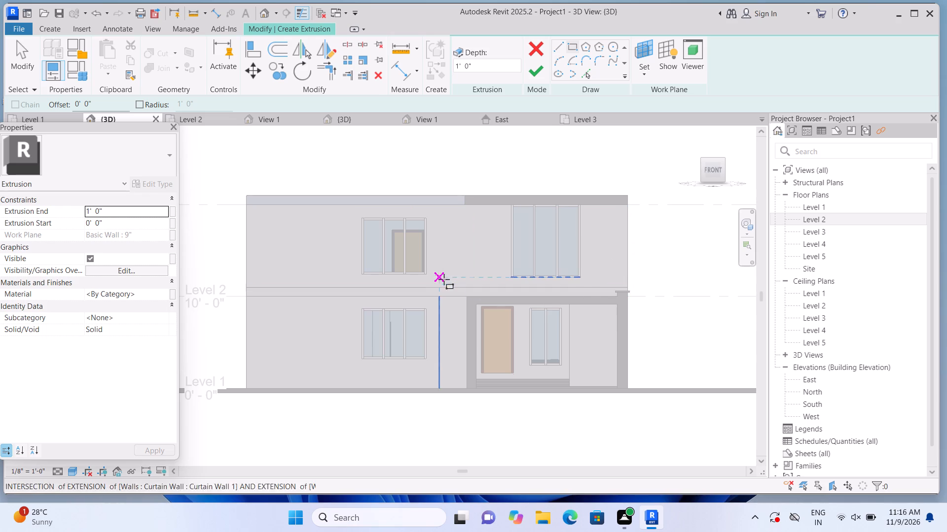
scroll(439, 275, up, 1)
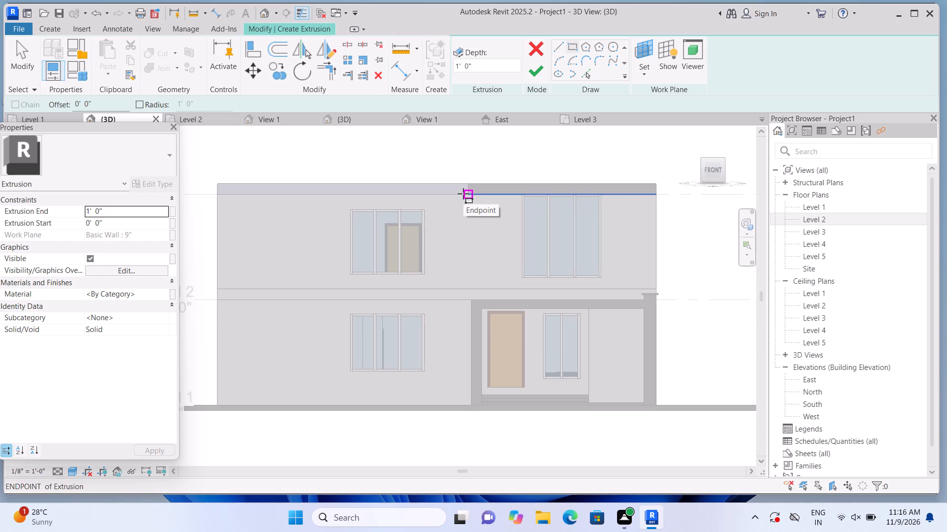
click(466, 189)
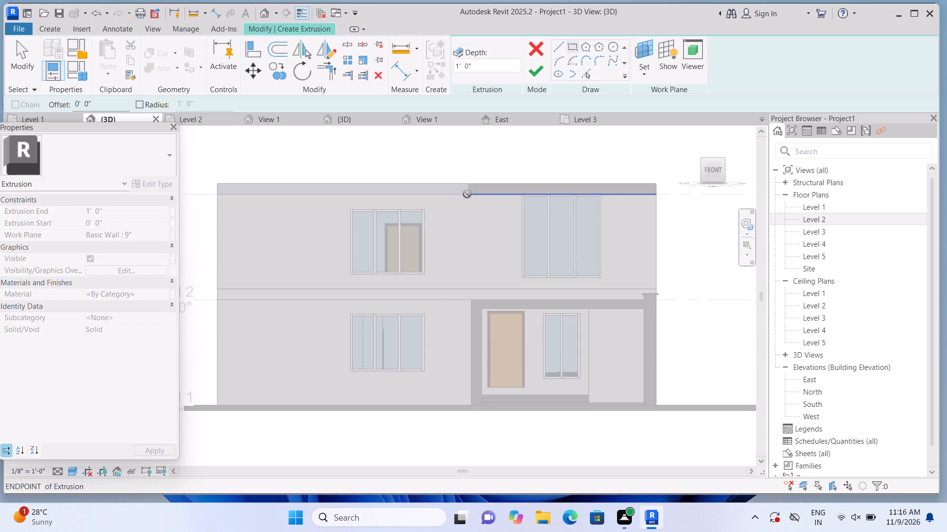
click(457, 291)
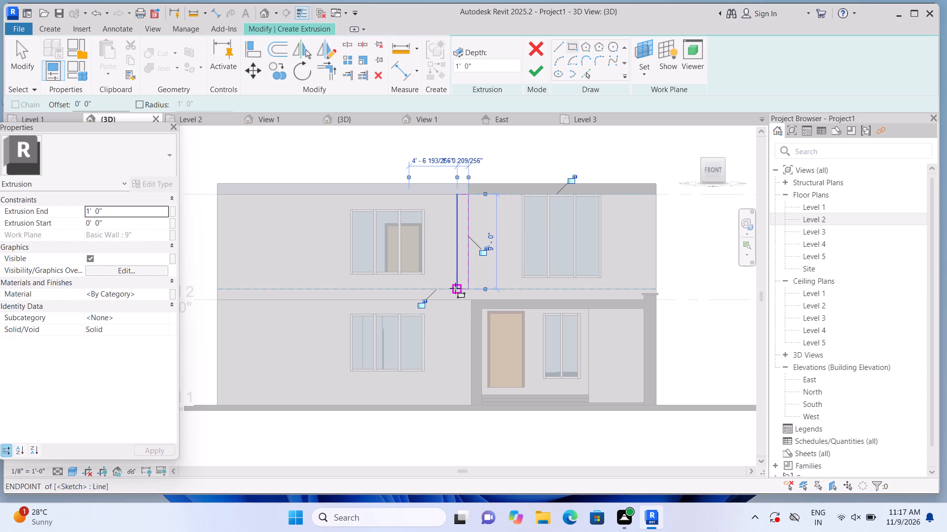
click(530, 75)
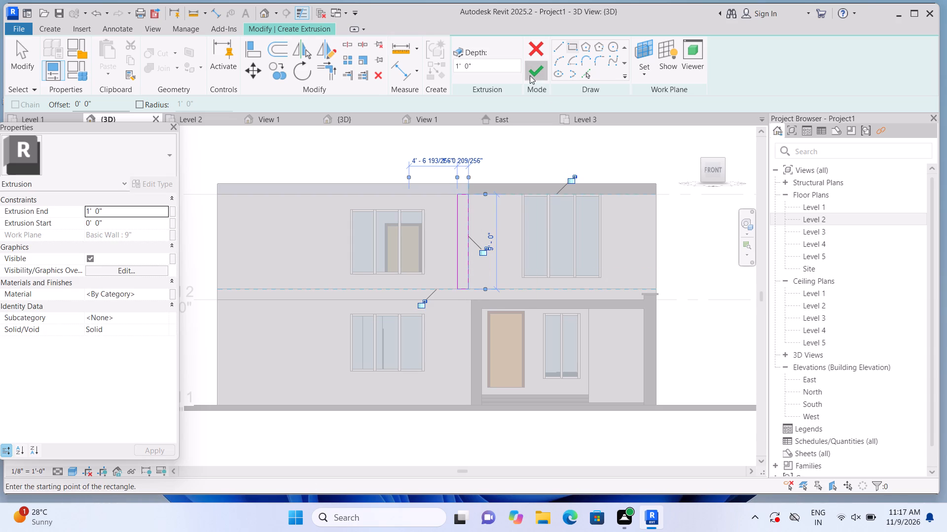
click(527, 148)
Stretch the roof-edge band's inner end to meet the outer edge of the vertical strip.
click(486, 188)
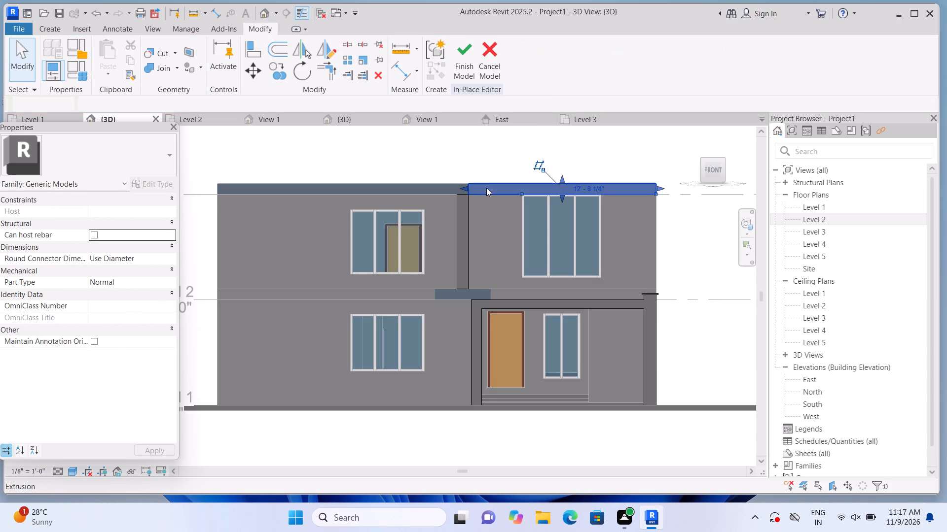
click(465, 186)
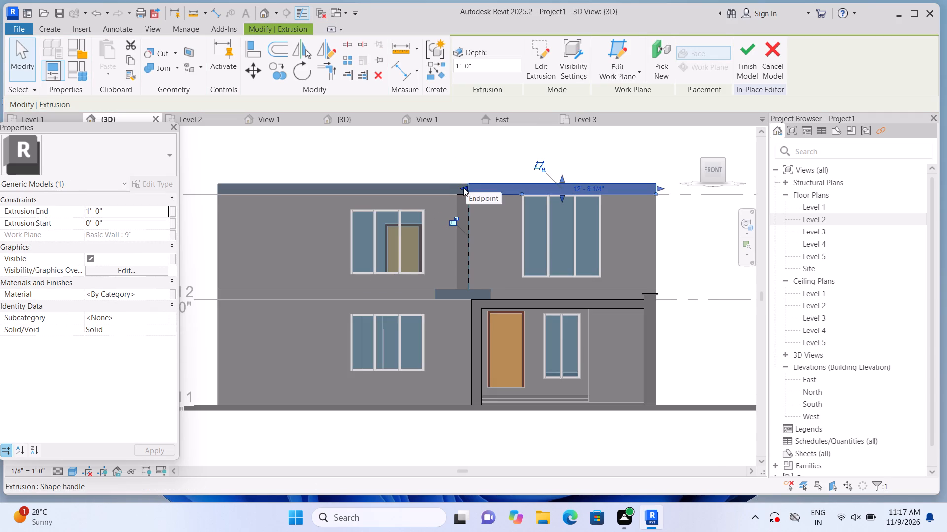
scroll(463, 187, up, 3)
drag(465, 188, 453, 191)
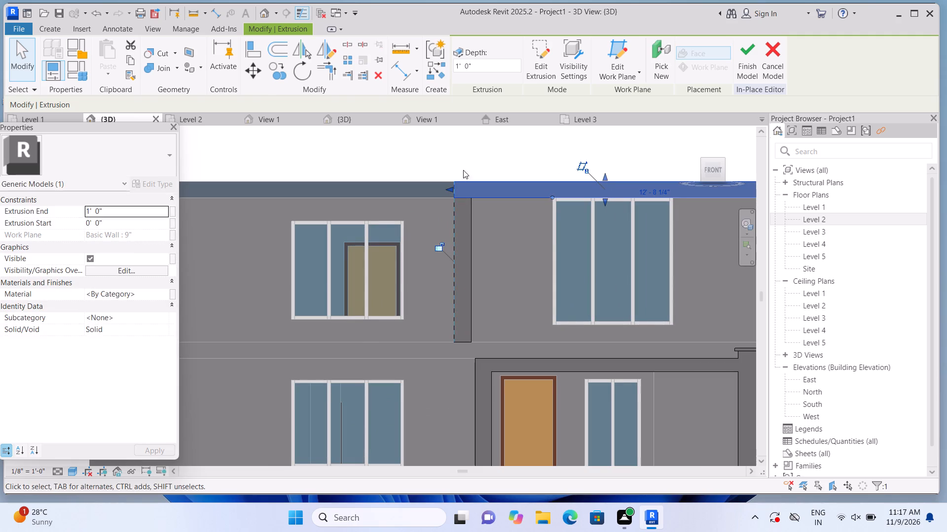
click(464, 167)
Extrude a rectangular band about 17'-9" by 1'-1" on the upper front wall, from the vertical strip's base to the wall's end, below the curtain wall.
scroll(464, 167, down, 4)
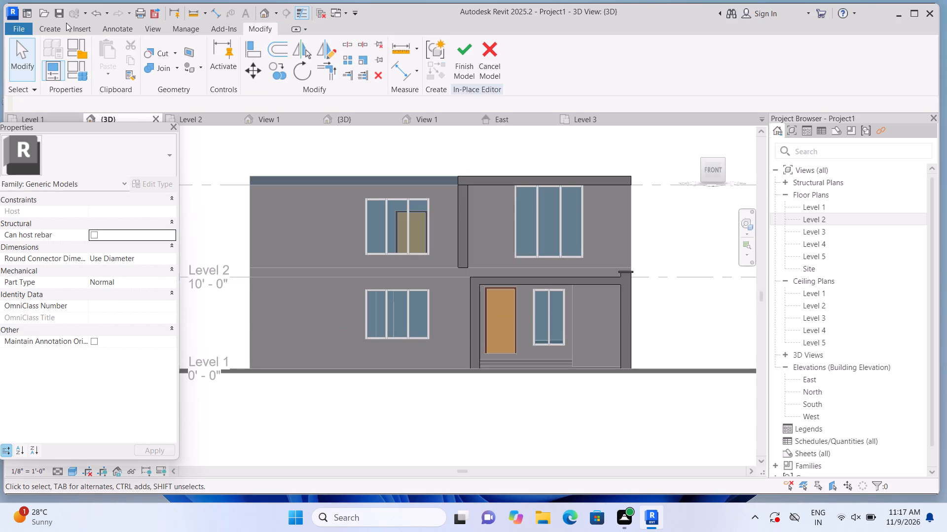
click(60, 25)
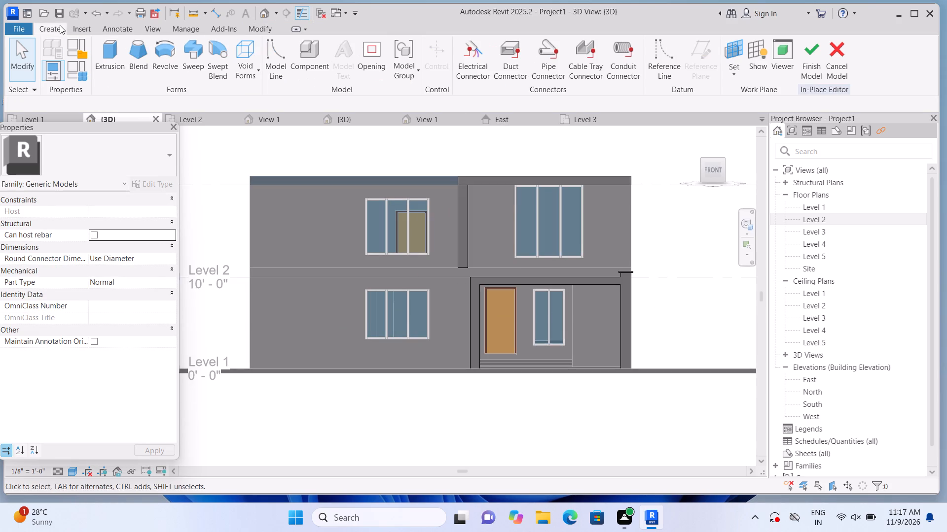
double_click(123, 69)
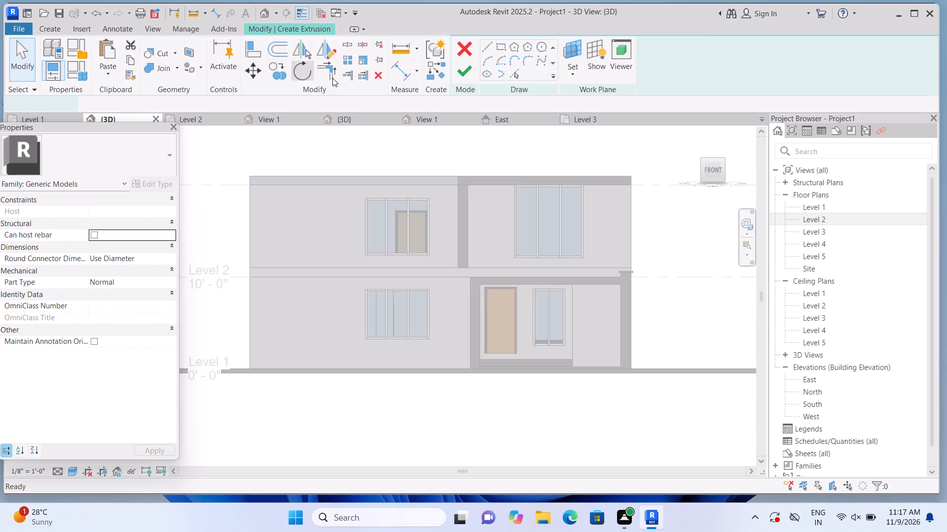
click(641, 76)
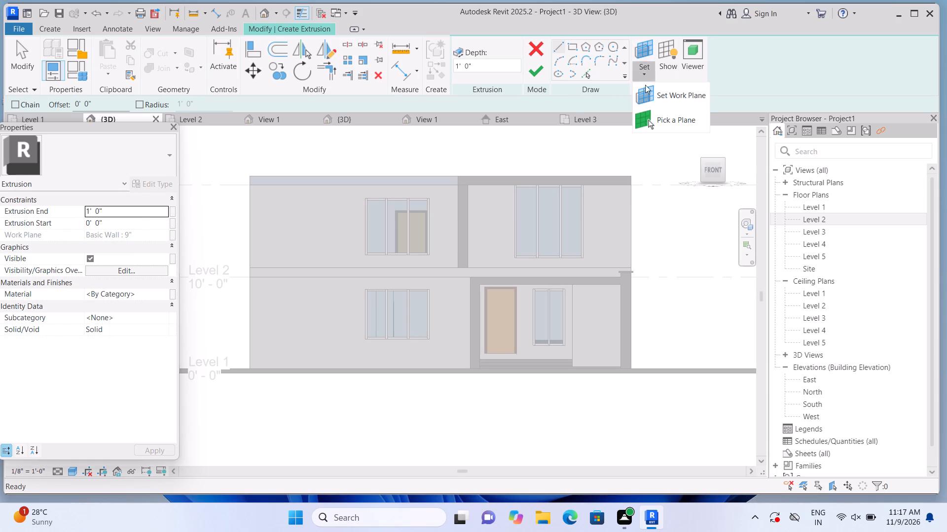
click(660, 117)
click(602, 233)
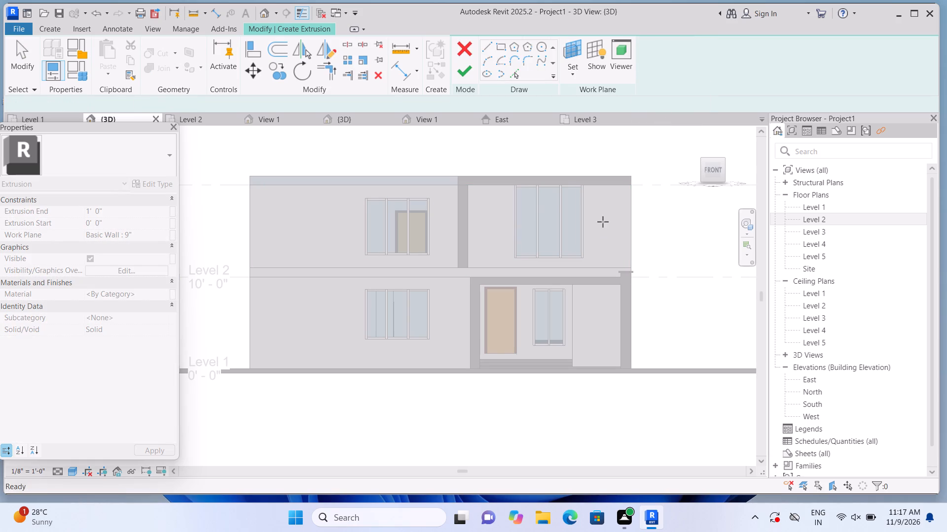
click(574, 48)
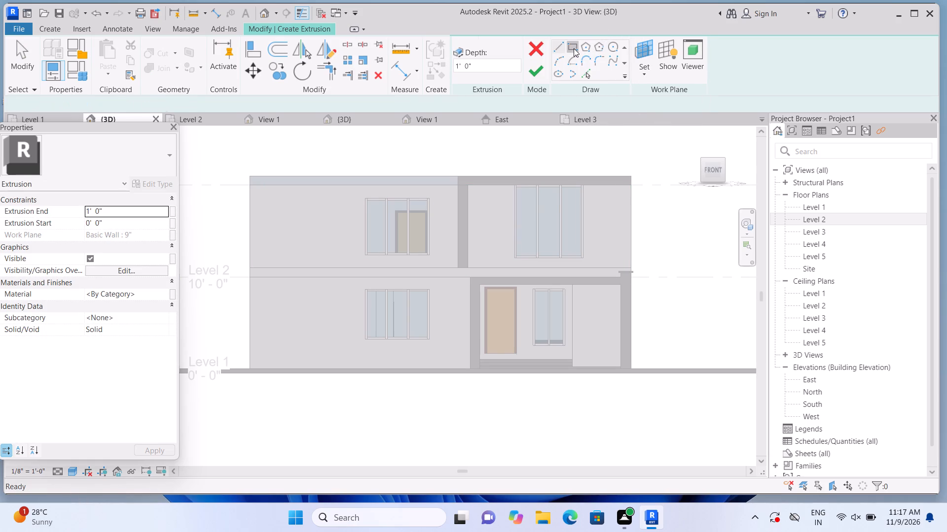
scroll(630, 199, up, 2)
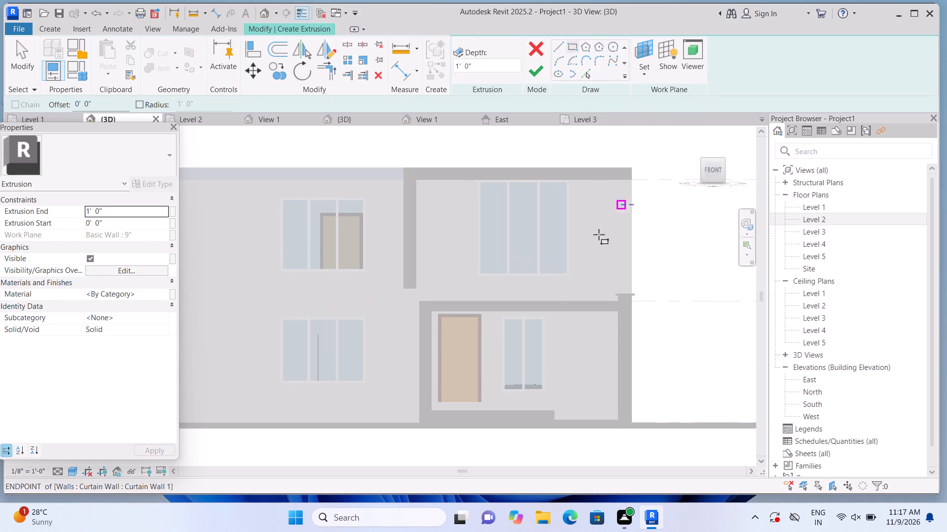
click(412, 290)
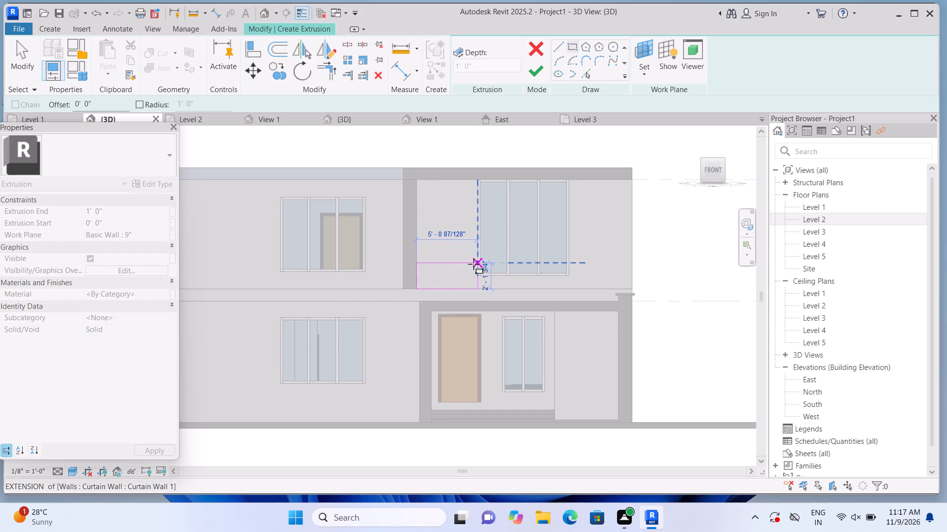
click(633, 278)
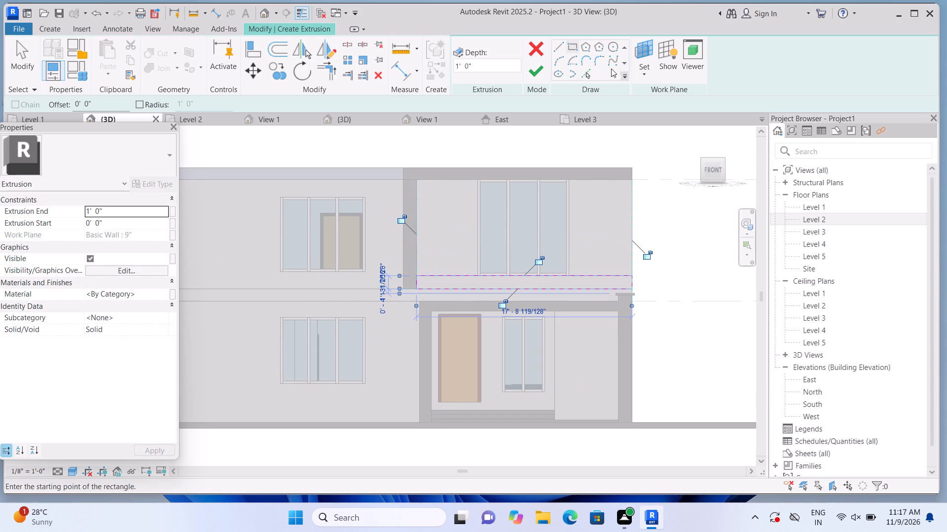
click(539, 69)
click(672, 238)
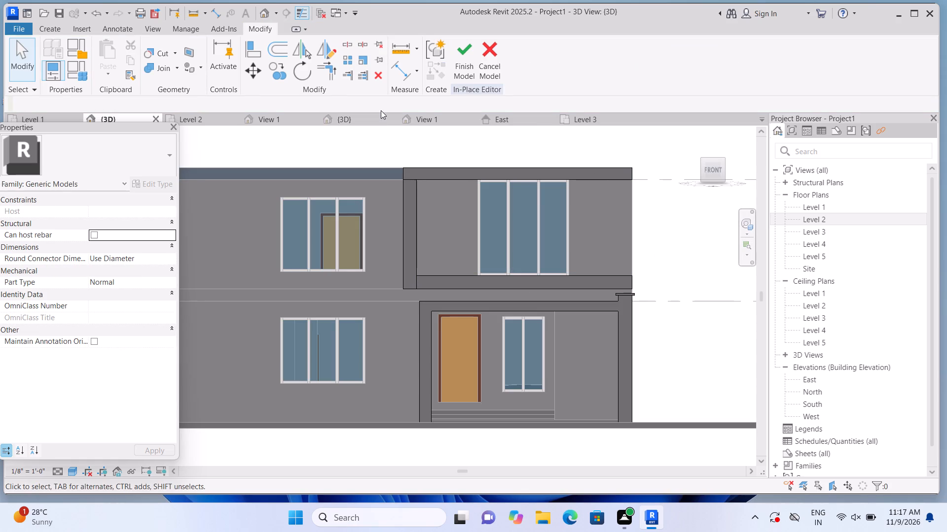
Extrude a narrow vertical strip about 7'-11" high on the upper front wall's plane, at its outer end between the roof and lower bands.
click(60, 24)
click(119, 54)
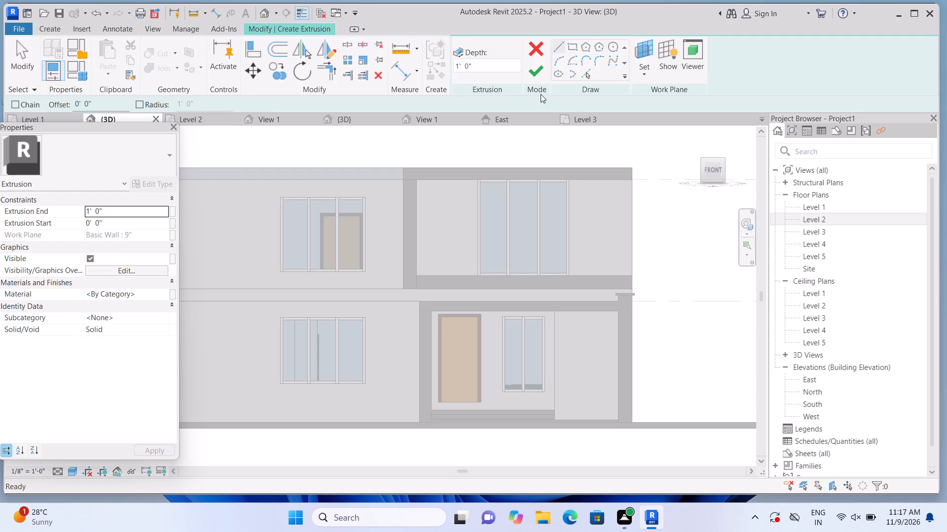
click(641, 75)
click(656, 122)
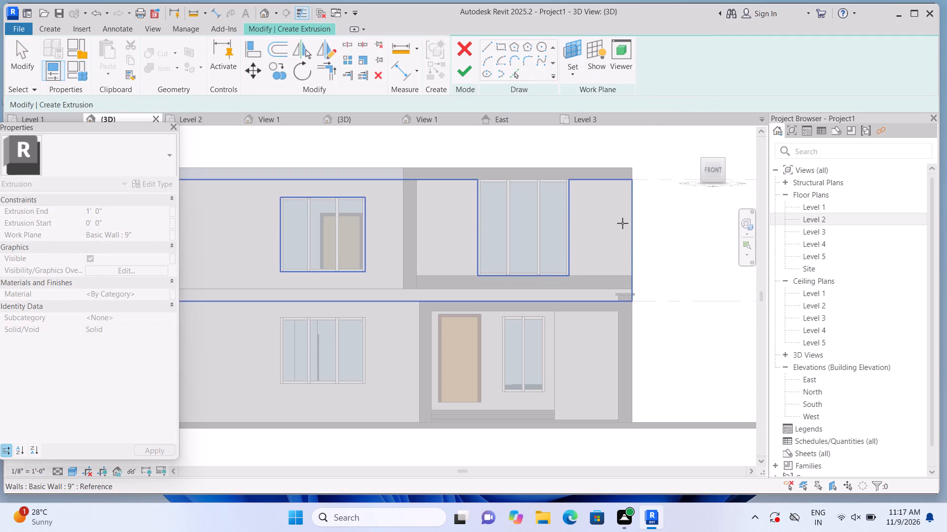
click(608, 225)
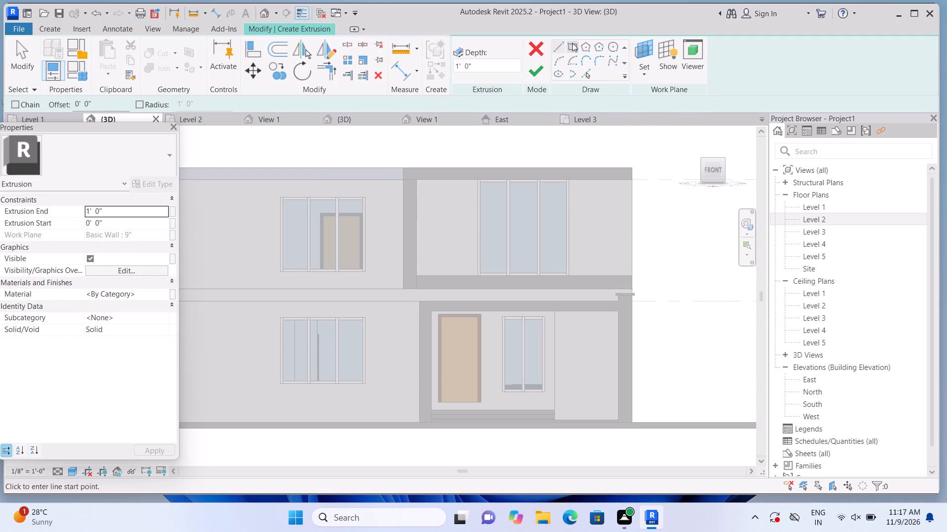
click(572, 43)
scroll(631, 183, up, 1)
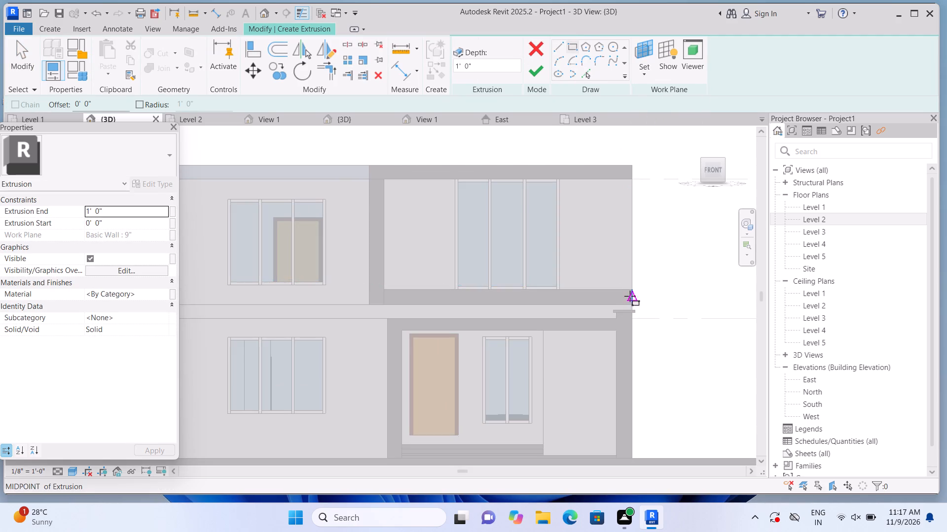
click(628, 291)
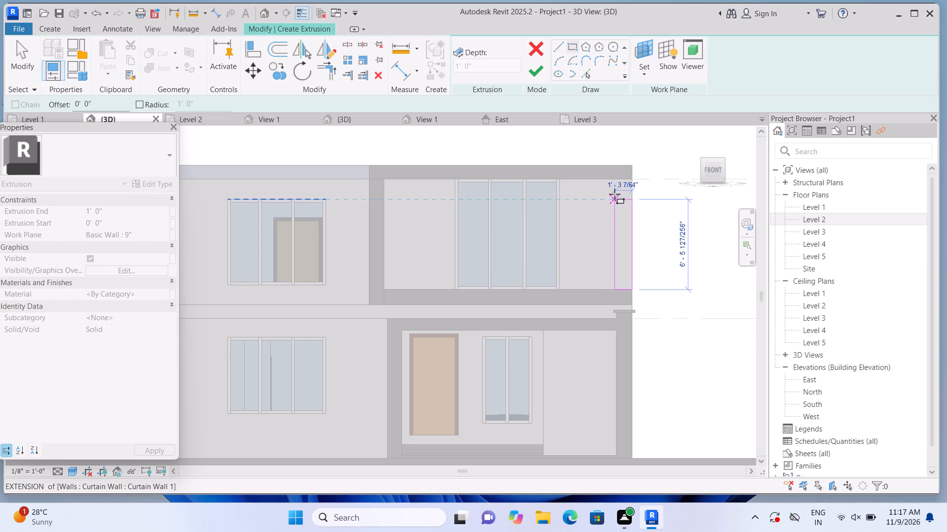
click(617, 176)
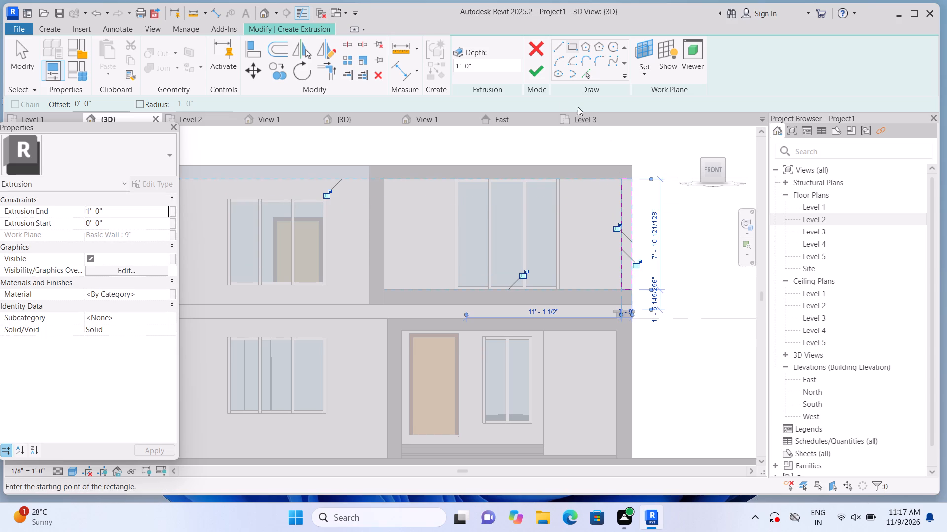
click(528, 74)
click(652, 152)
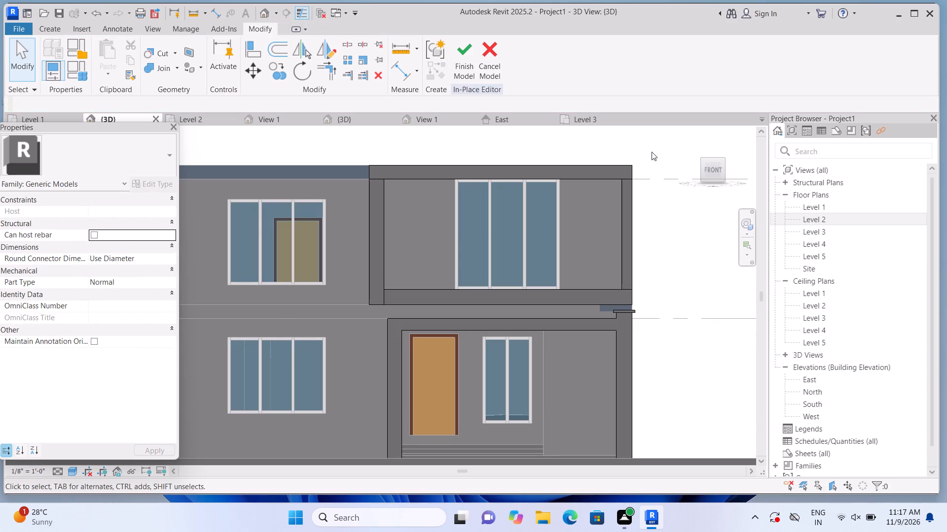
Adjust the width of the vertical strip at the wall's outer end by shifting its inner edge toward the corner.
scroll(652, 152, down, 1)
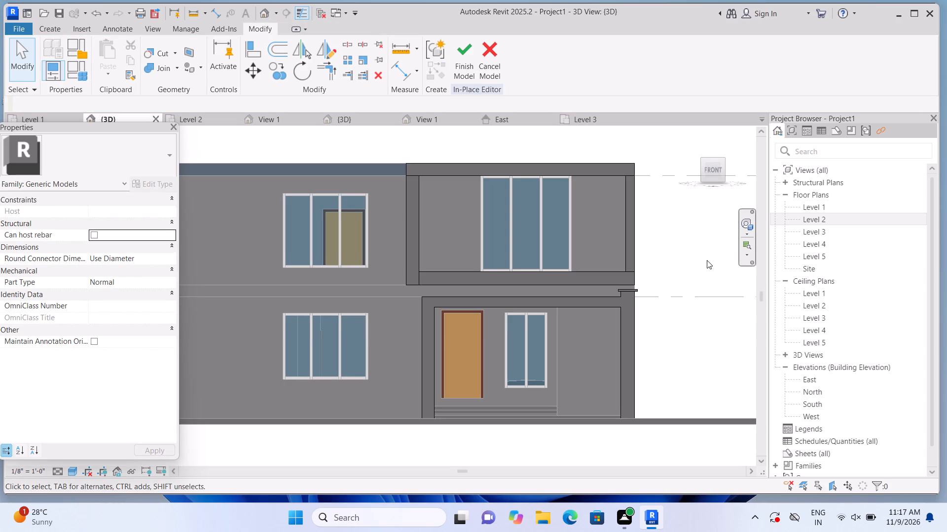
scroll(651, 235, up, 1)
click(634, 235)
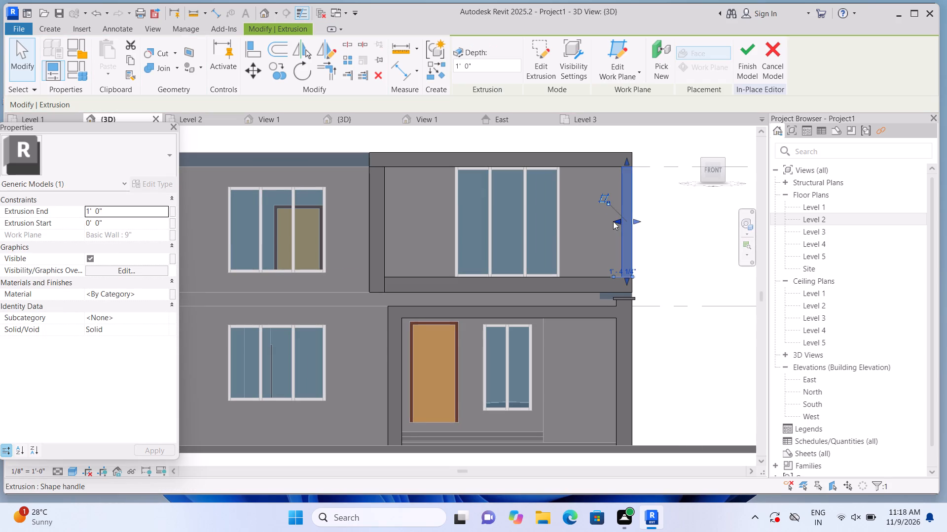
click(617, 218)
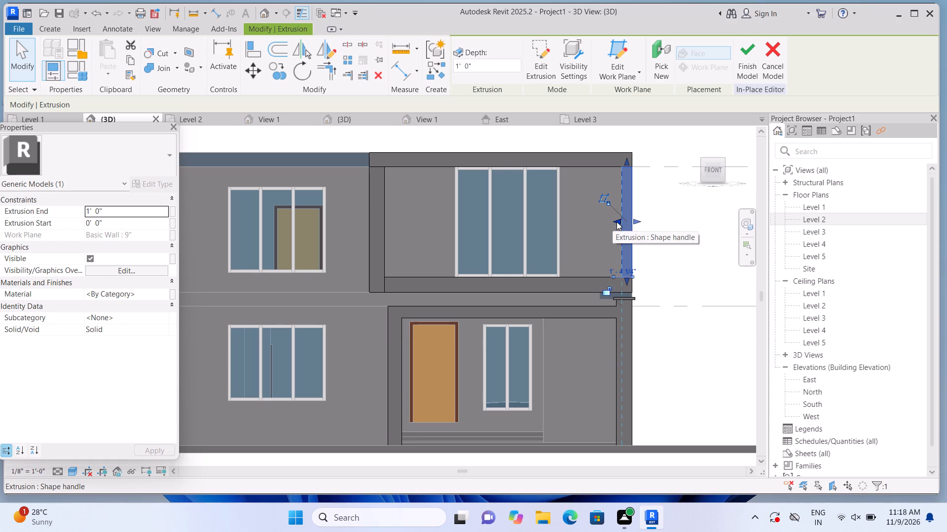
scroll(617, 222, up, 3)
click(619, 220)
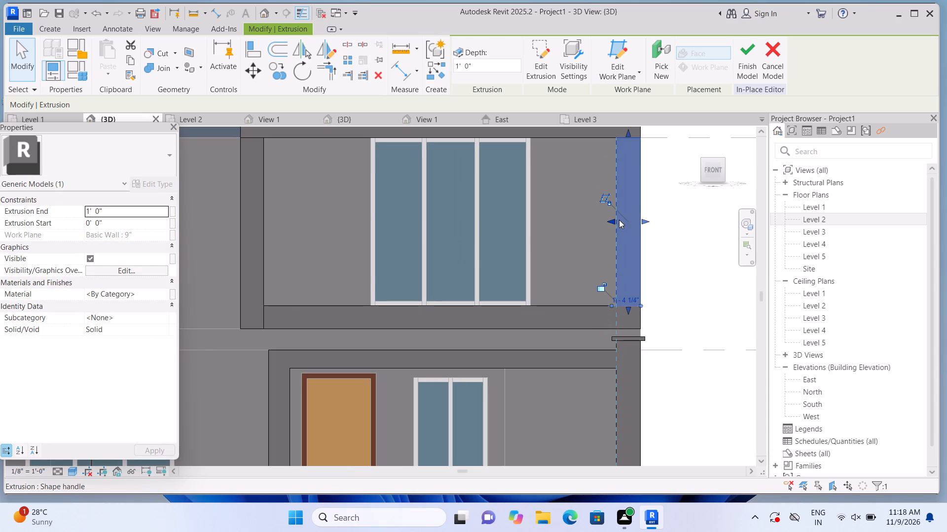
drag(611, 221, 621, 221)
click(656, 203)
scroll(657, 203, down, 2)
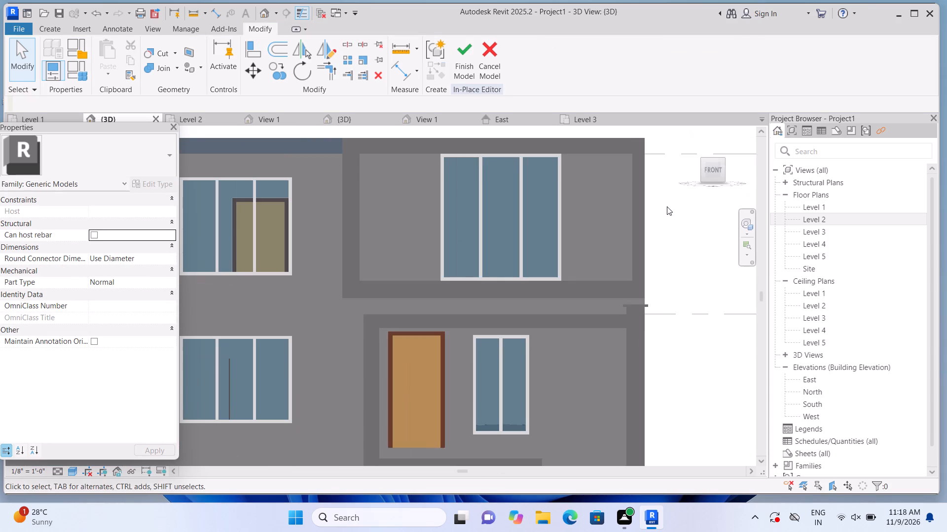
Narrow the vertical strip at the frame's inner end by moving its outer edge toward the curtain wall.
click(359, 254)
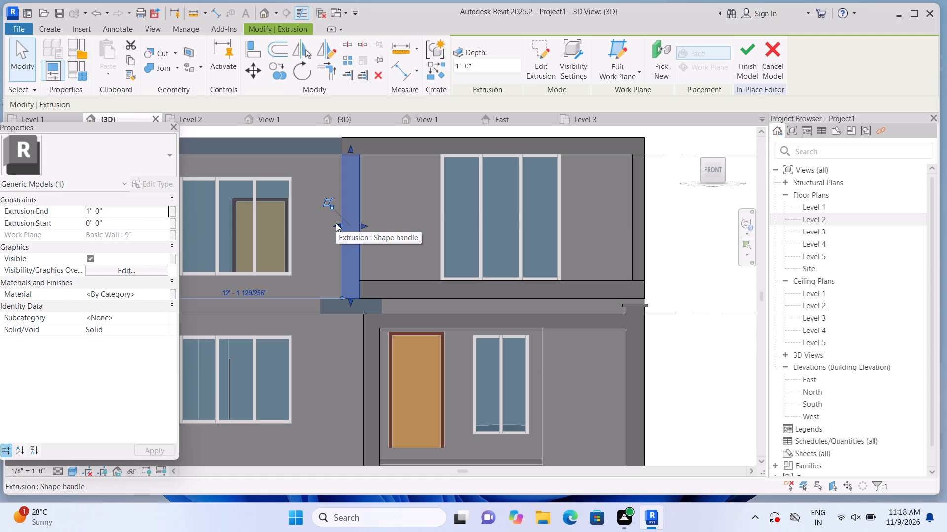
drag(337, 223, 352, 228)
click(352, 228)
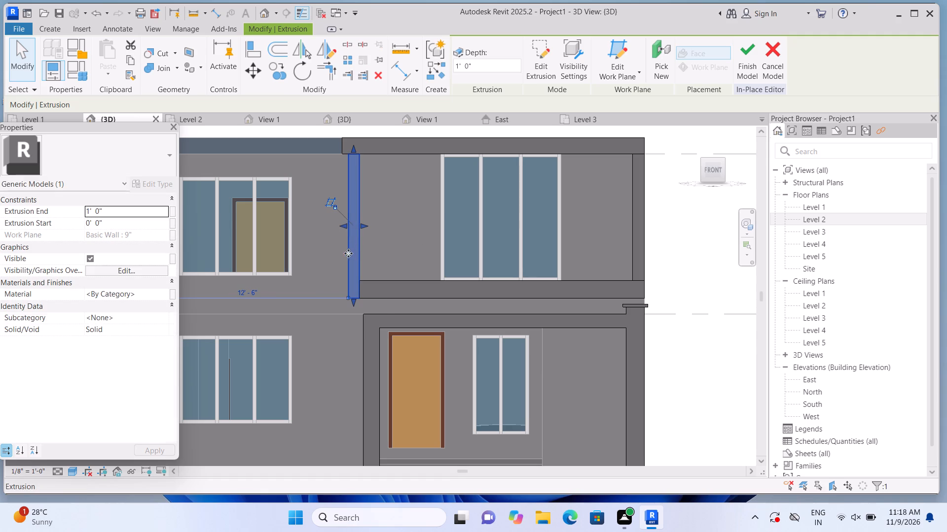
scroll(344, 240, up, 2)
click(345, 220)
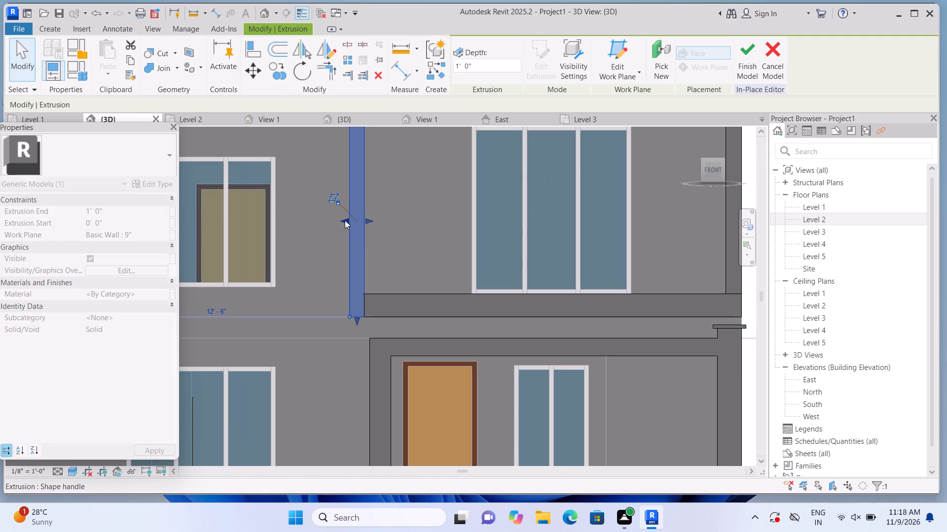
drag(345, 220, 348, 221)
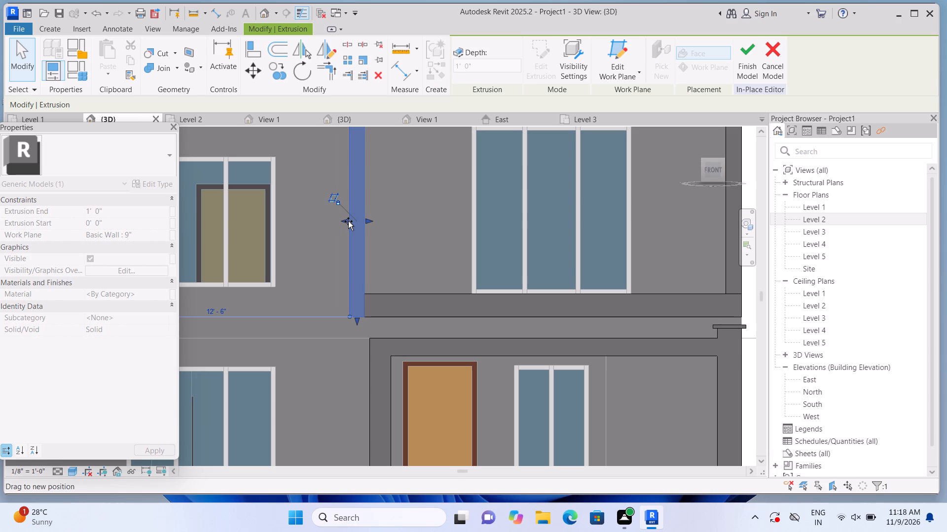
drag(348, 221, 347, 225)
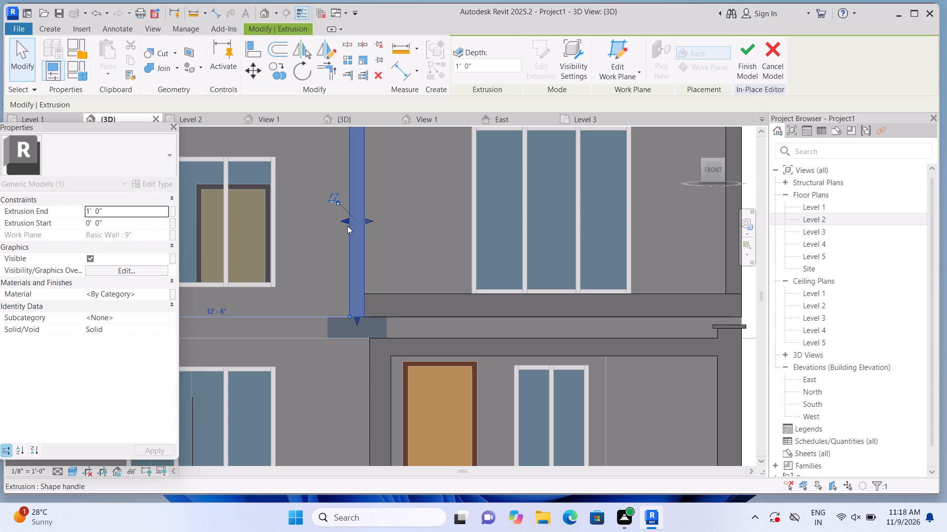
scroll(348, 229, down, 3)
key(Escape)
Widen the vertical strip at the frame's inner end until its outer edge sits just inside the roof band's end.
scroll(361, 229, up, 1)
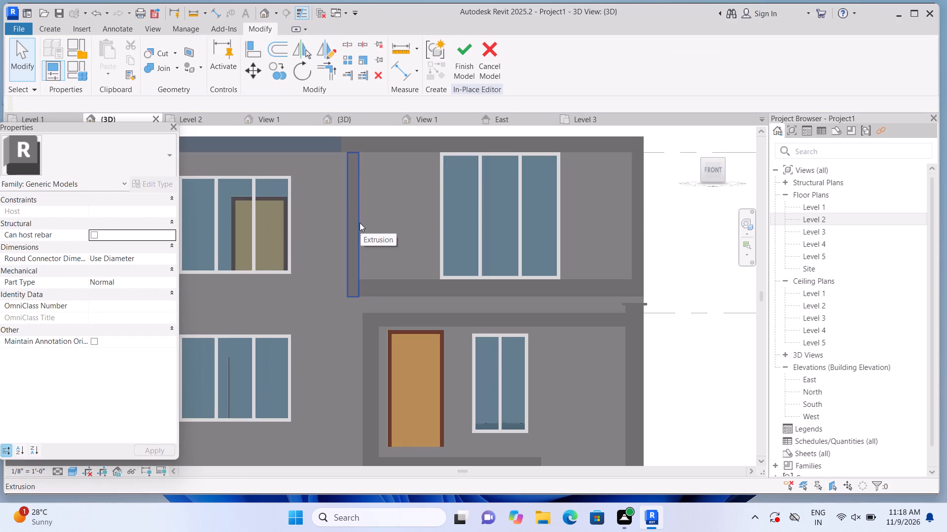
click(349, 197)
scroll(346, 204, up, 1)
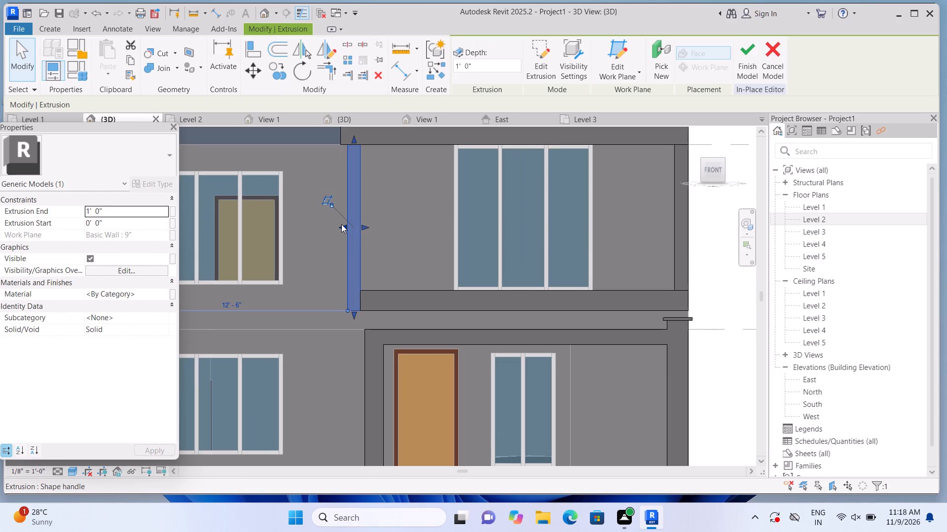
click(342, 226)
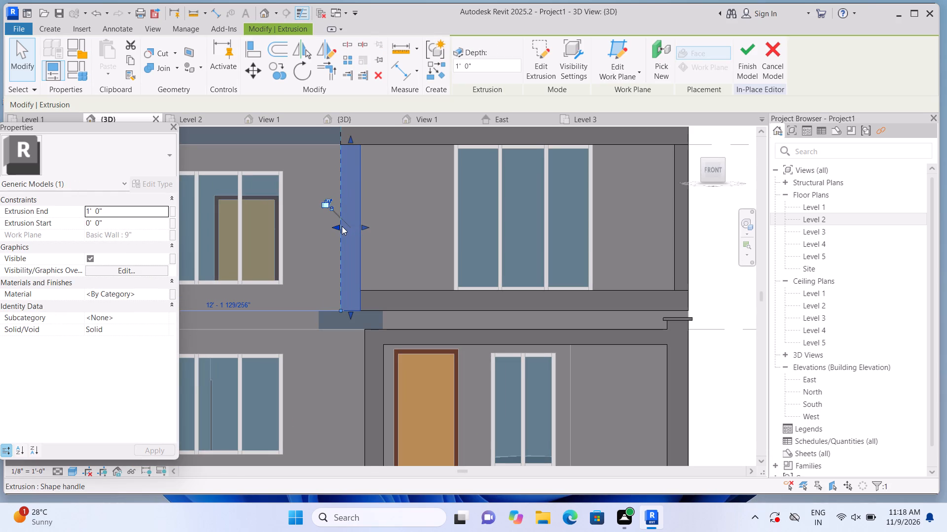
scroll(335, 226, up, 4)
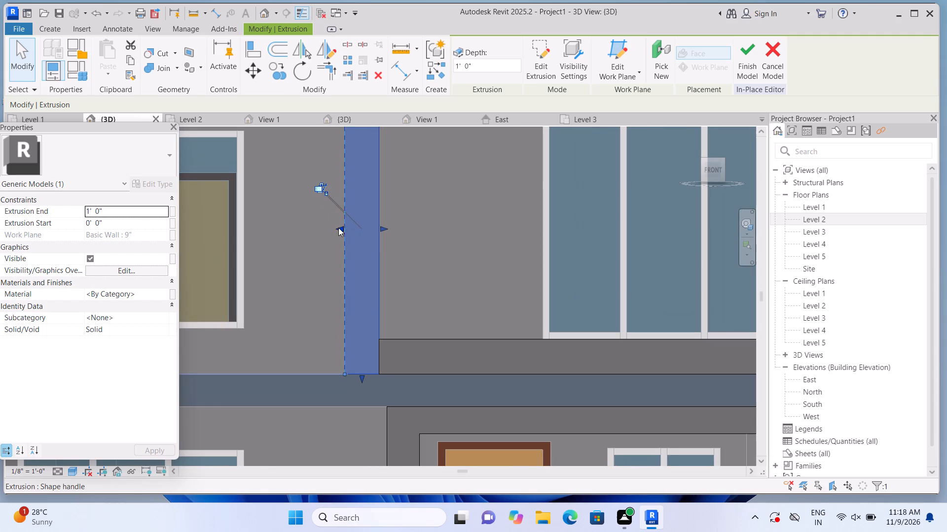
drag(338, 228, 348, 231)
scroll(348, 236, down, 8)
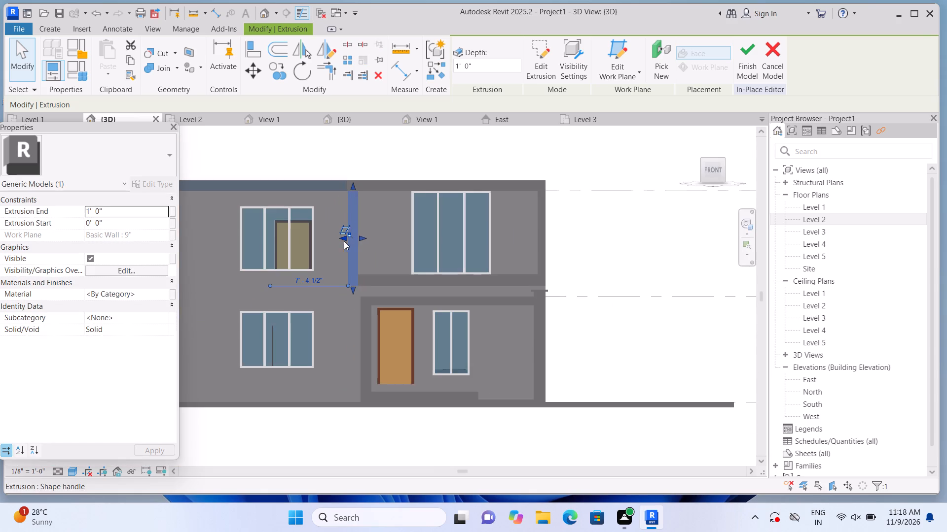
click(340, 161)
Shorten the roof-edge band's inner end to align with the outer edge of the vertical strip below it.
scroll(356, 179, up, 4)
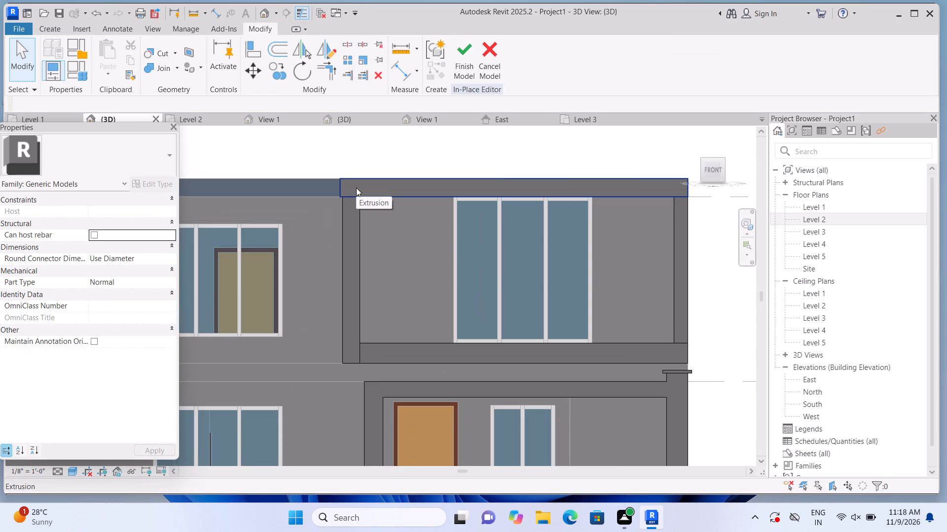
click(356, 188)
scroll(348, 193, up, 5)
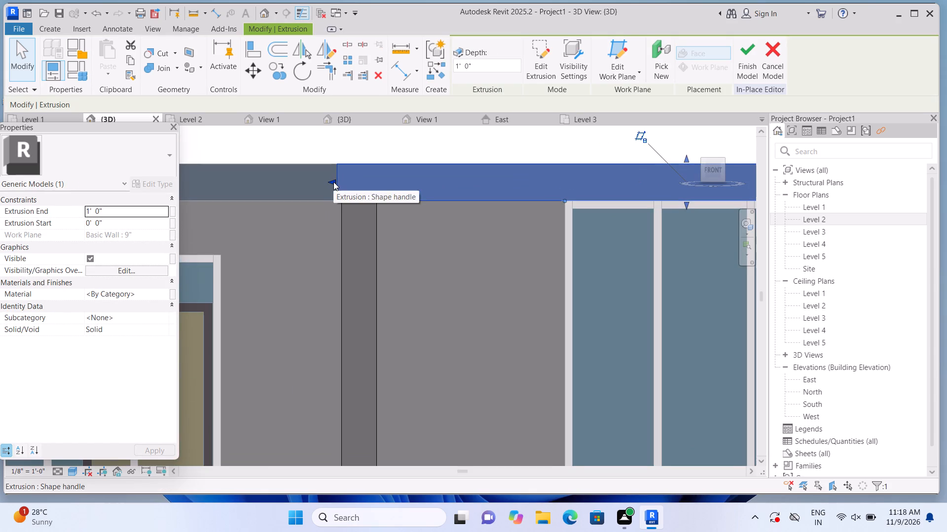
drag(332, 181, 342, 183)
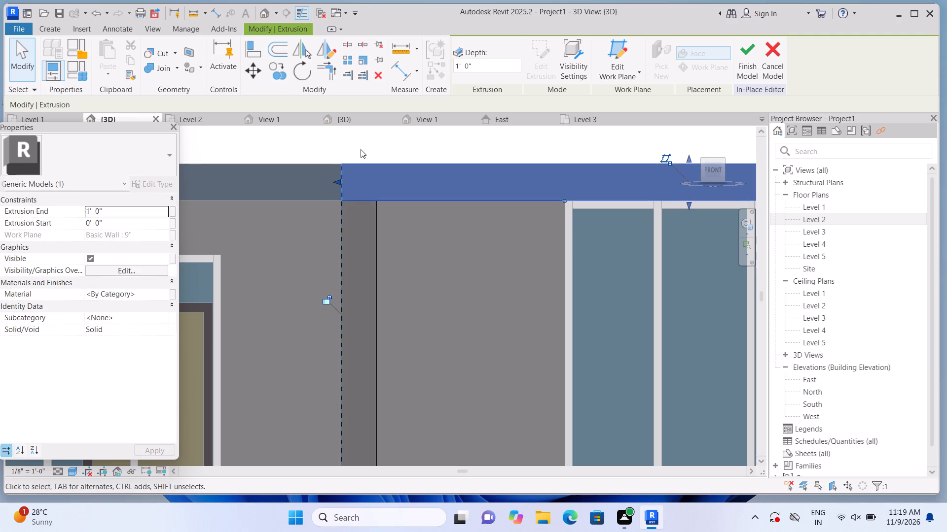
click(361, 149)
scroll(362, 149, down, 6)
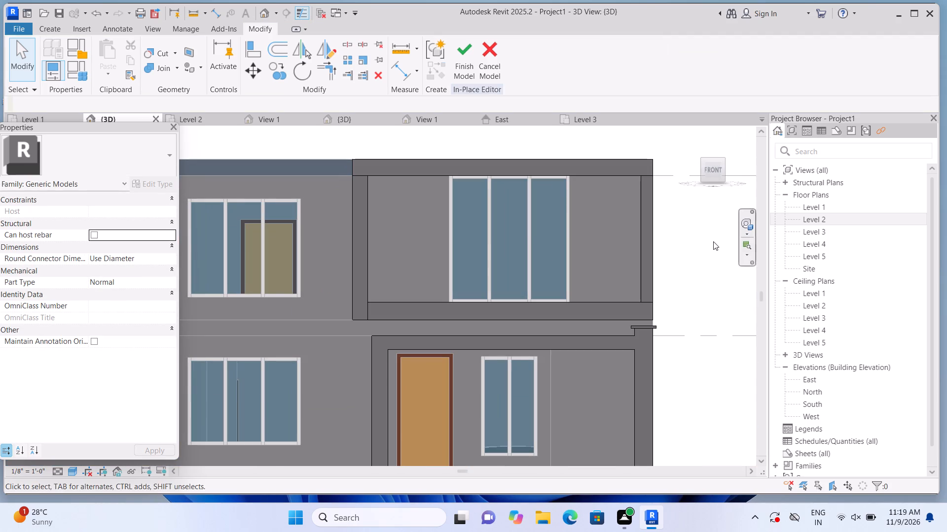
Widen the vertical strip at the wall's outer corner slightly by shifting its inner edge toward the curtain wall.
middle_drag(701, 246, 612, 277)
scroll(584, 293, up, 1)
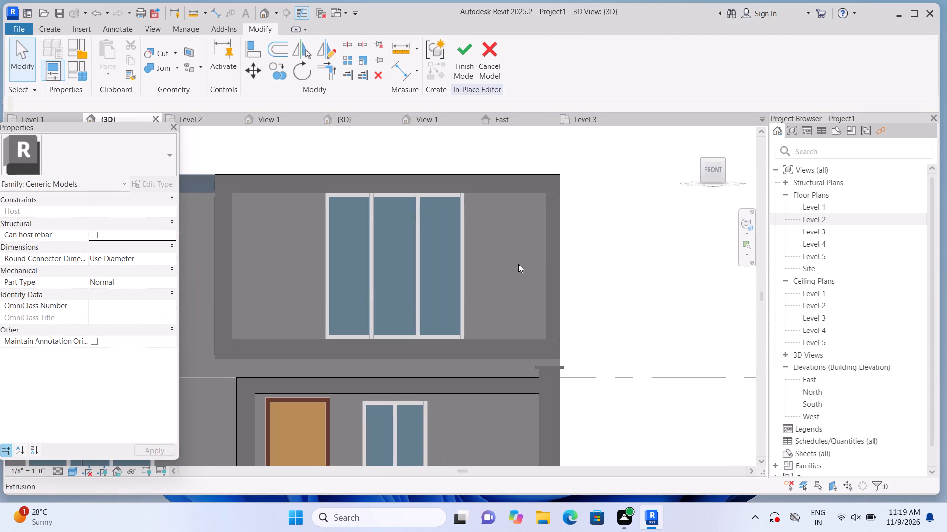
click(547, 266)
scroll(546, 266, up, 1)
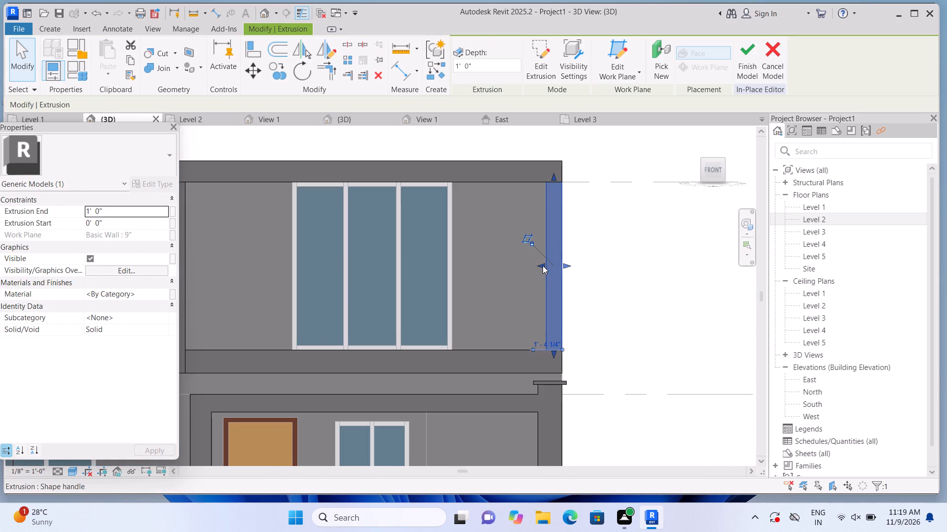
scroll(543, 264, up, 7)
drag(545, 266, 542, 268)
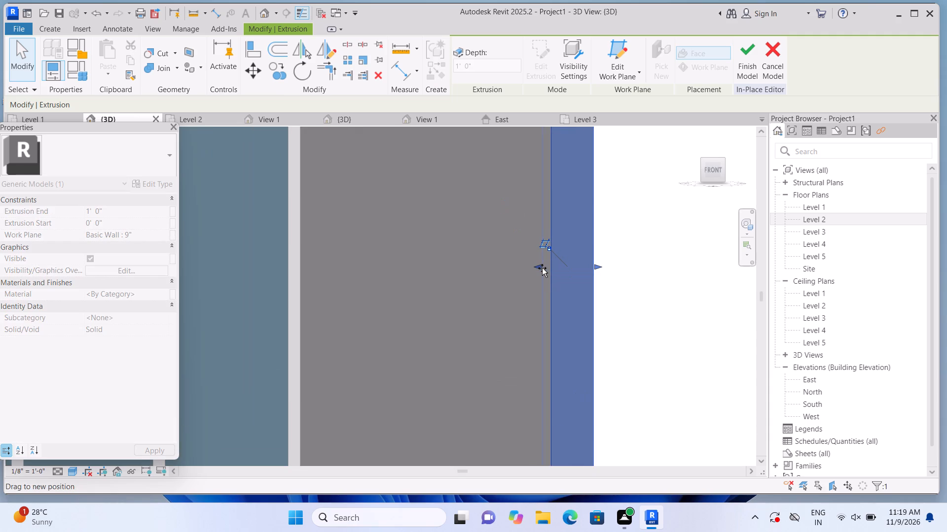
drag(542, 268, 546, 271)
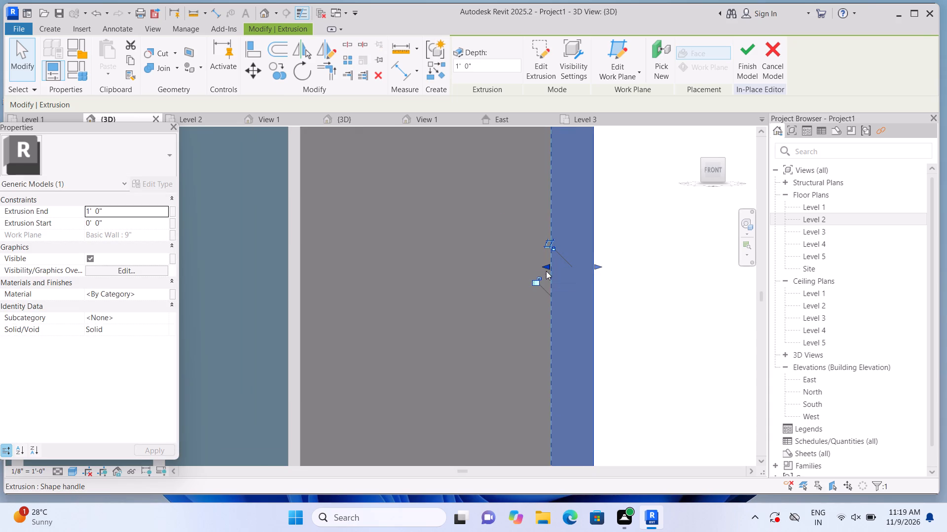
scroll(546, 271, up, 1)
click(546, 265)
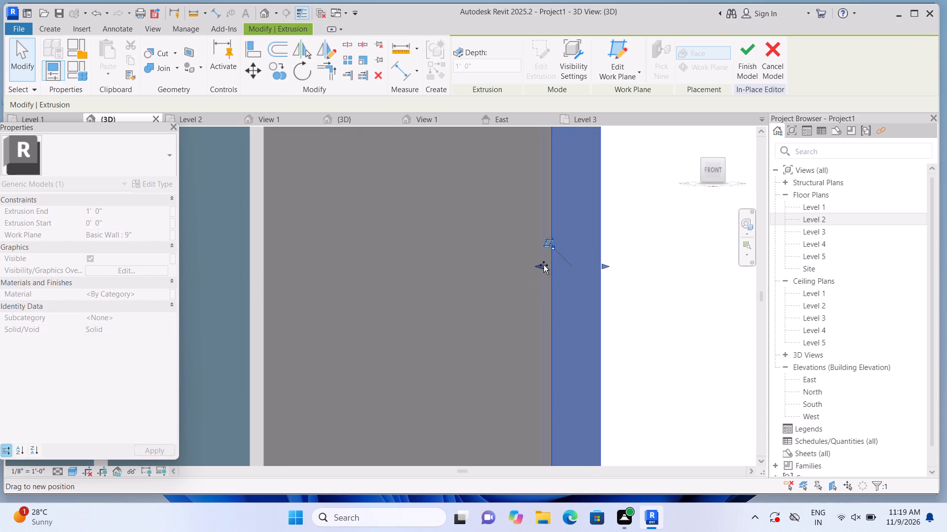
click(620, 223)
scroll(620, 227, down, 11)
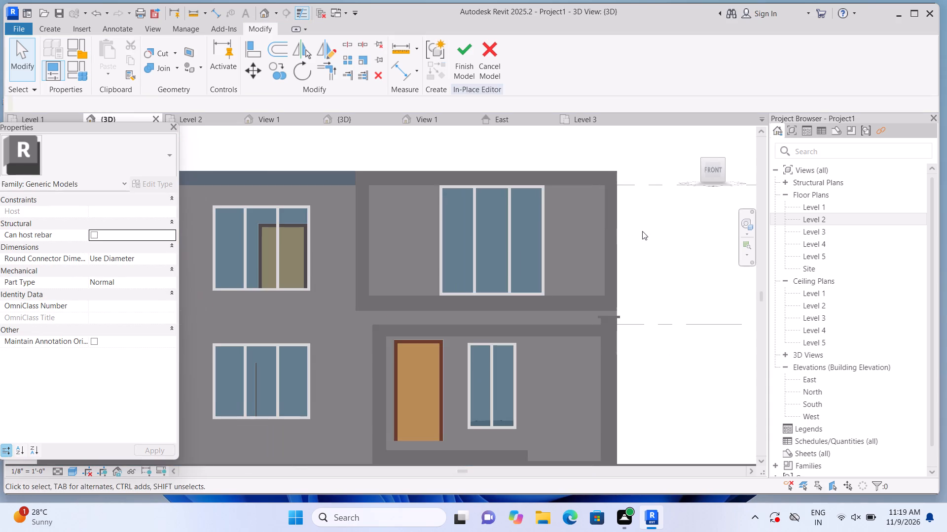
Examine the extruded frame around the upper curtain wall from the home 3D view.
scroll(643, 235, down, 2)
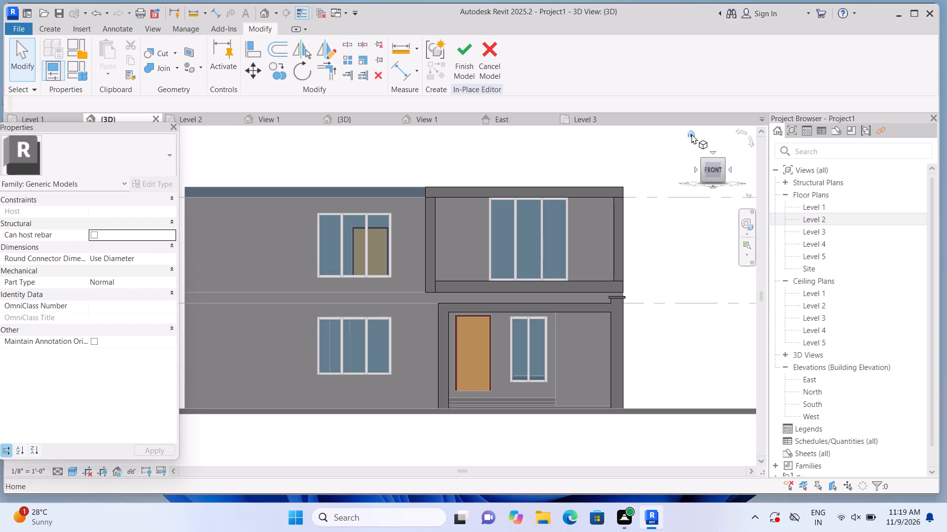
click(689, 133)
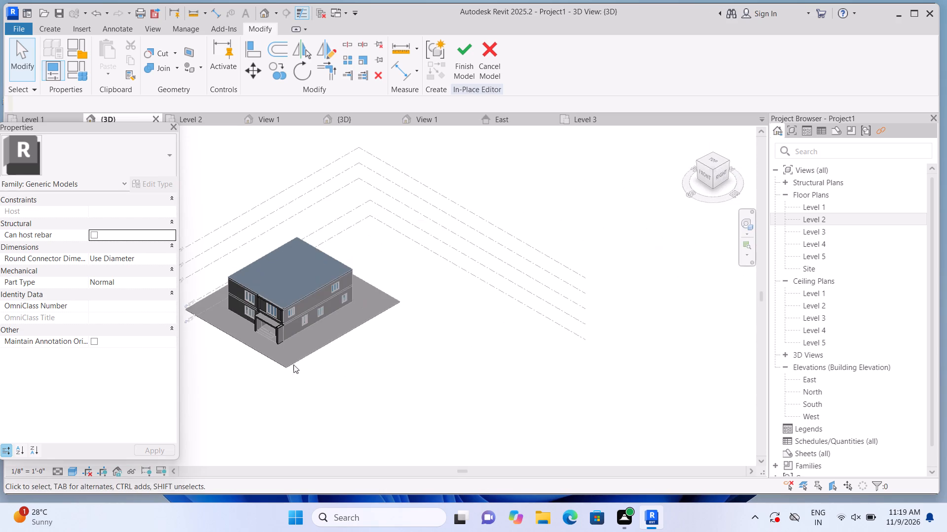
scroll(243, 298, up, 15)
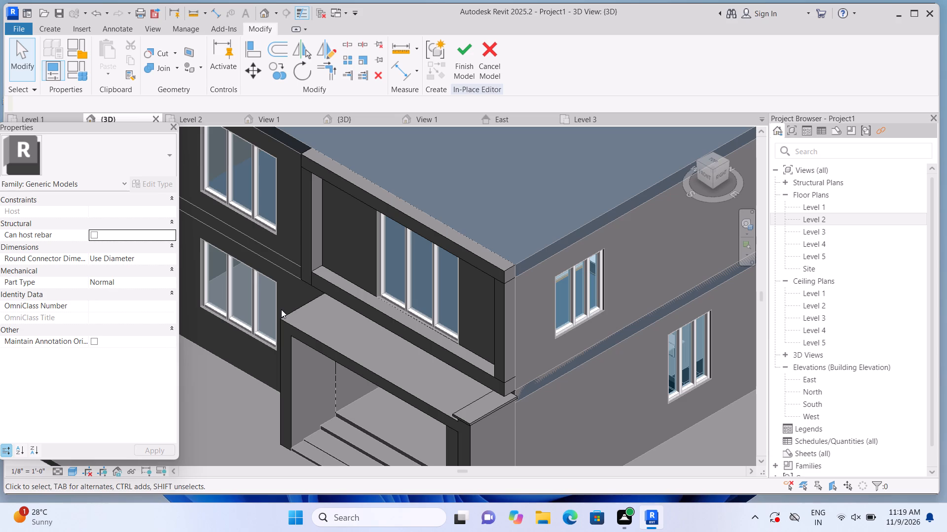
Extend the frame's bottom strip outward over the entrance canopy to a depth of 3' 7 1/16".
scroll(316, 345, up, 1)
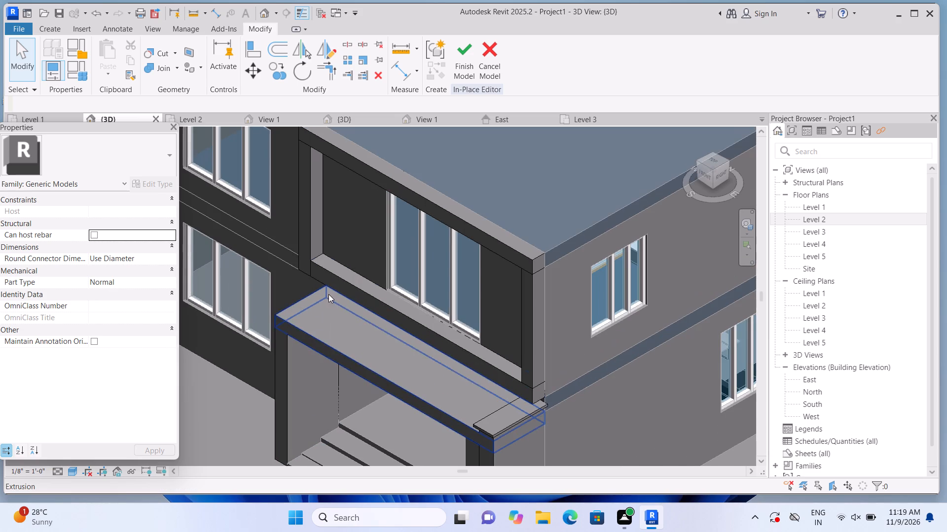
click(338, 291)
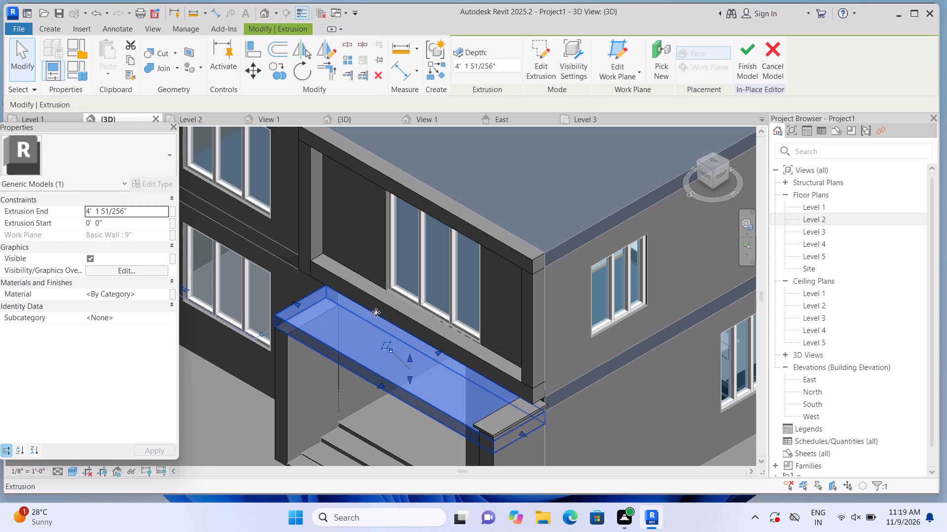
click(382, 303)
scroll(386, 310, up, 1)
scroll(414, 332, down, 1)
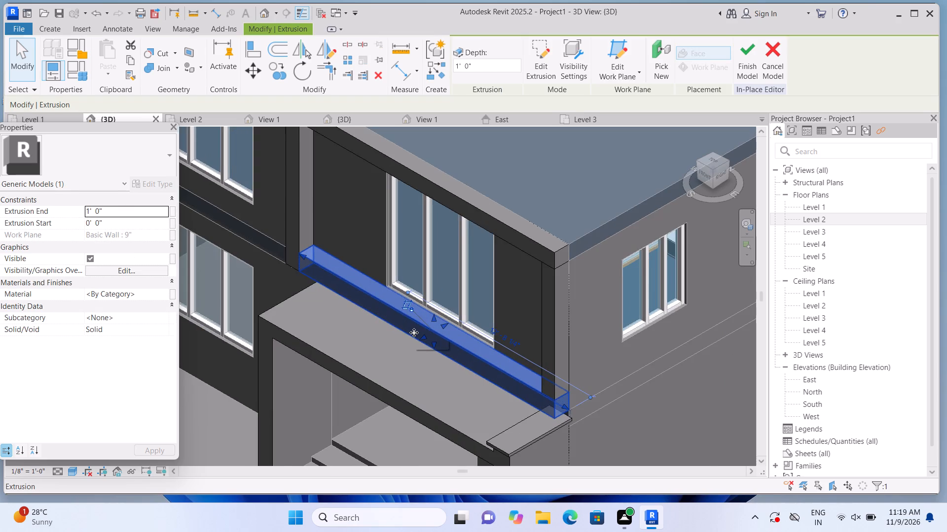
scroll(417, 332, down, 1)
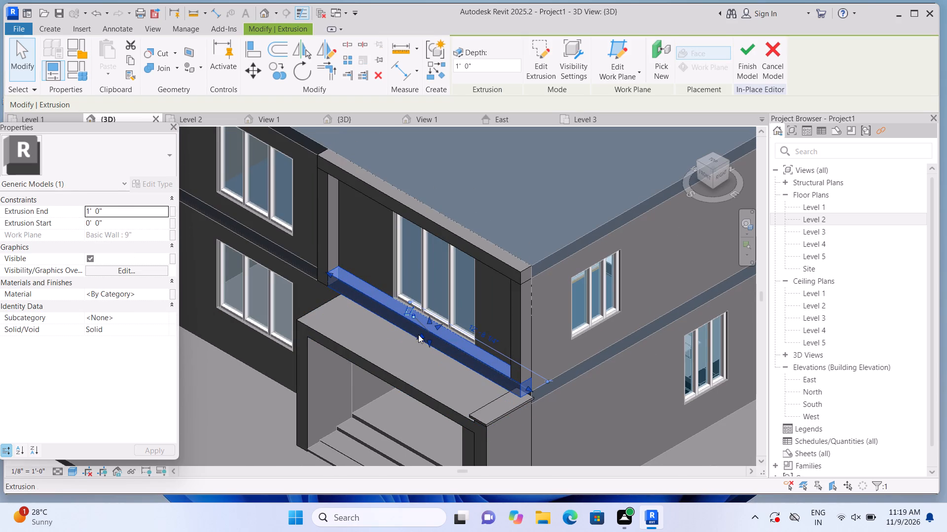
drag(419, 334, 401, 354)
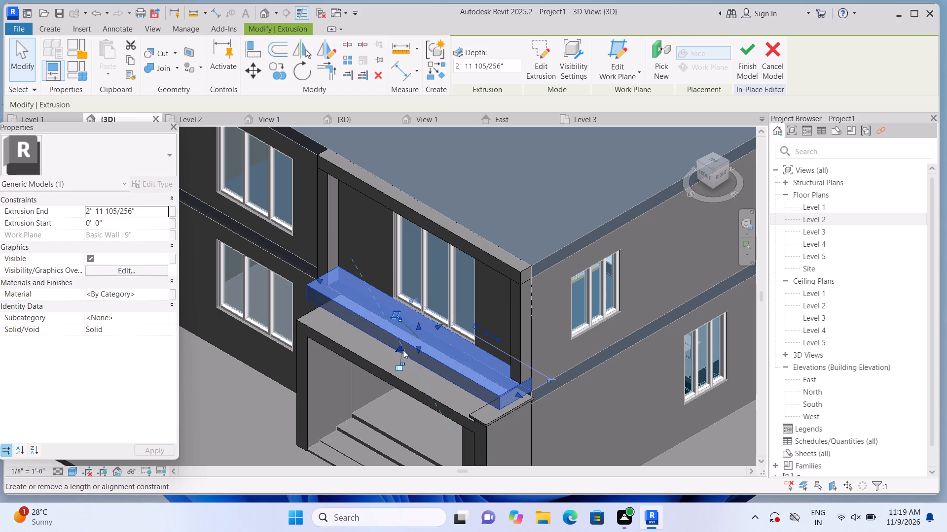
click(400, 347)
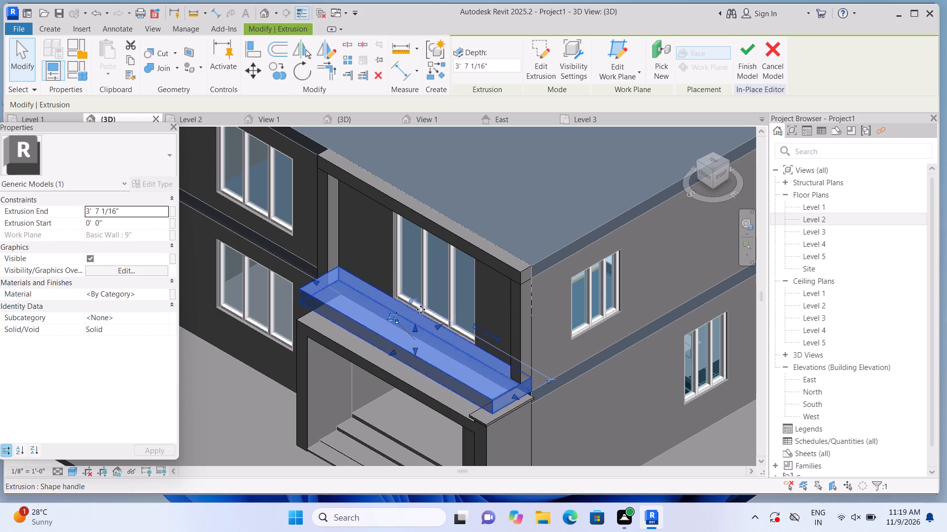
Extend the vertical strip at the frame's inner end outward until it is flush with the bottom strip's front face.
click(329, 232)
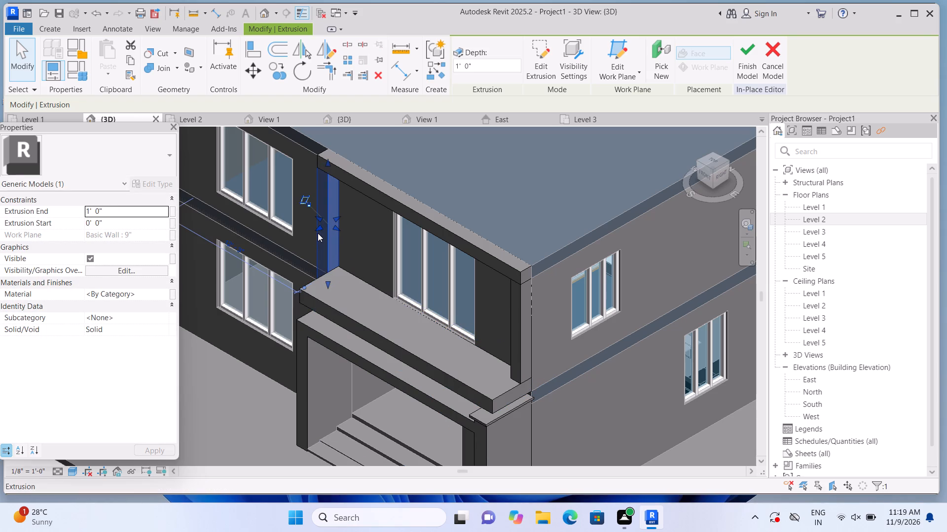
drag(318, 228, 302, 243)
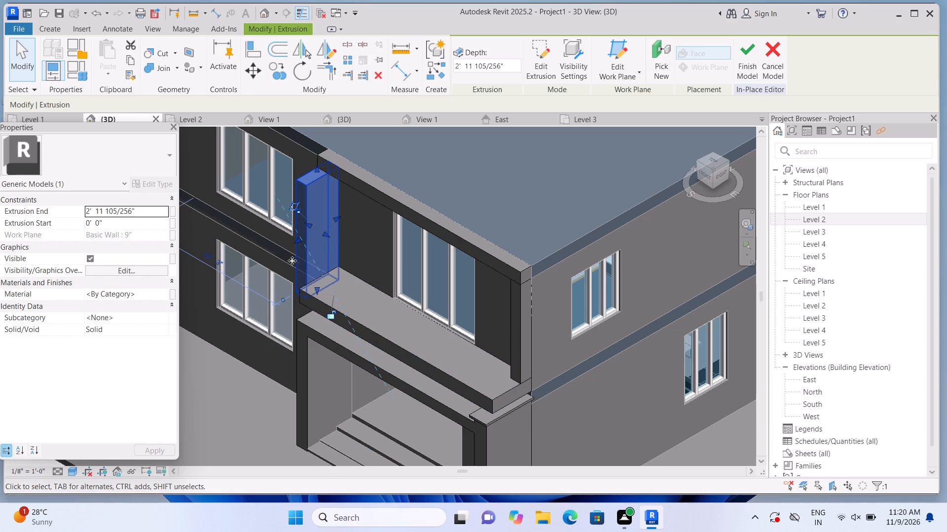
click(299, 239)
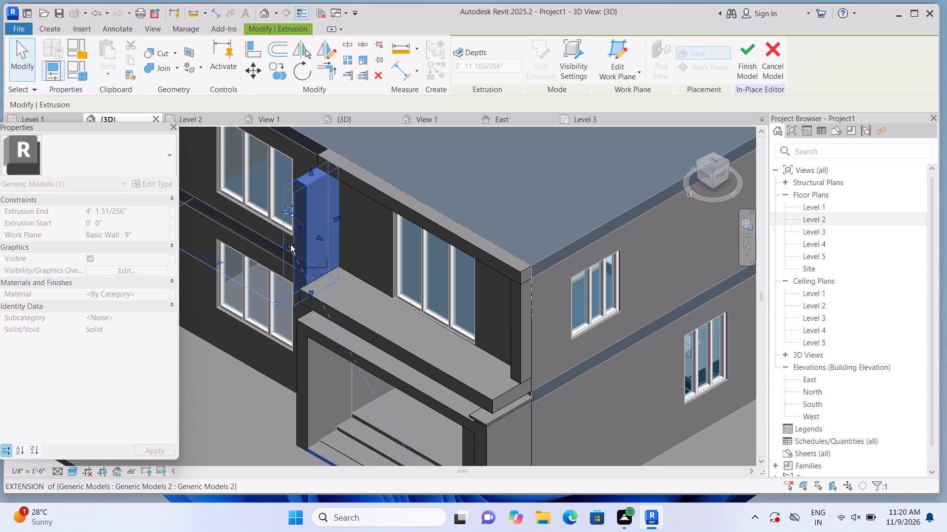
key(Escape)
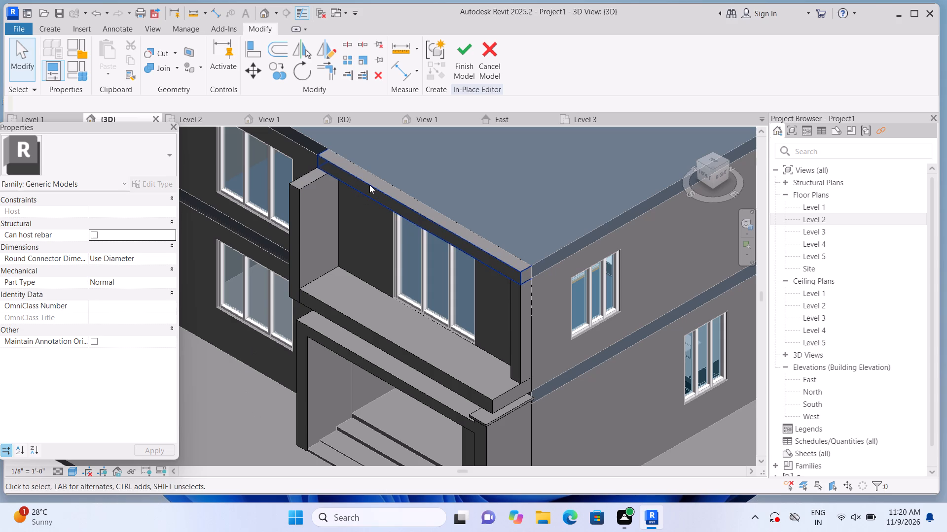
Extend the vertical strip at the wall's outer corner outward until it is flush with the bottom strip's front face.
click(529, 337)
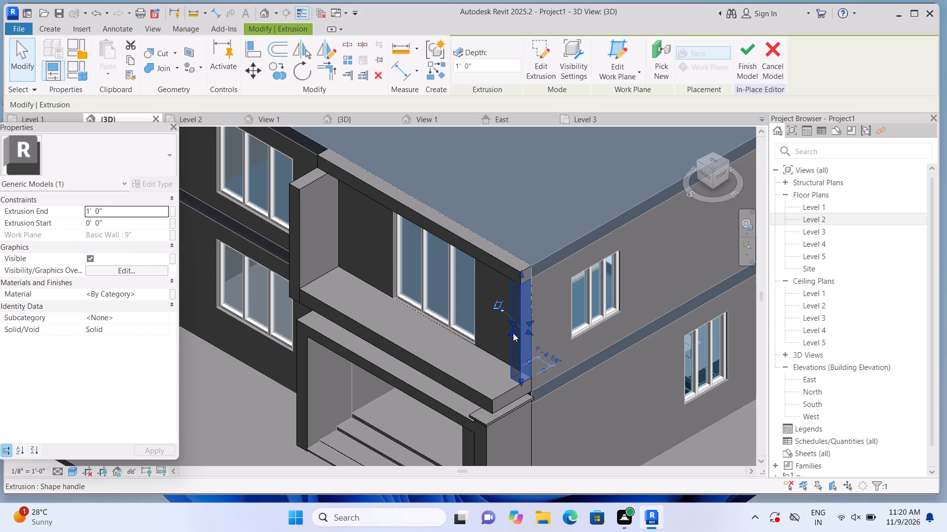
drag(512, 332, 486, 352)
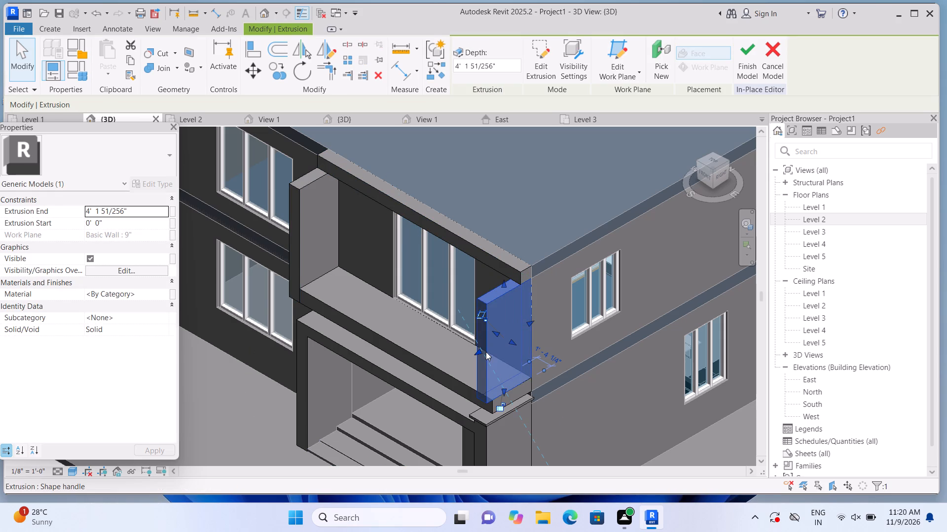
scroll(459, 372, up, 3)
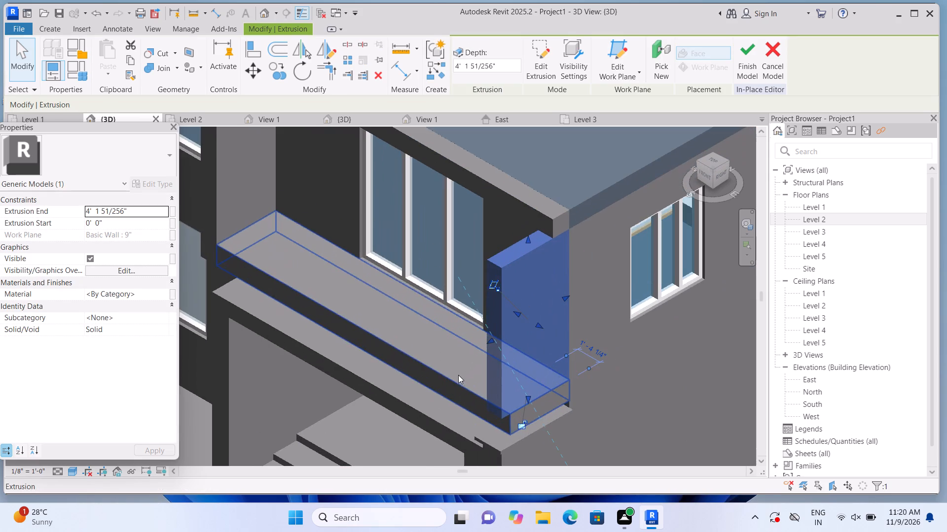
scroll(474, 374, up, 1)
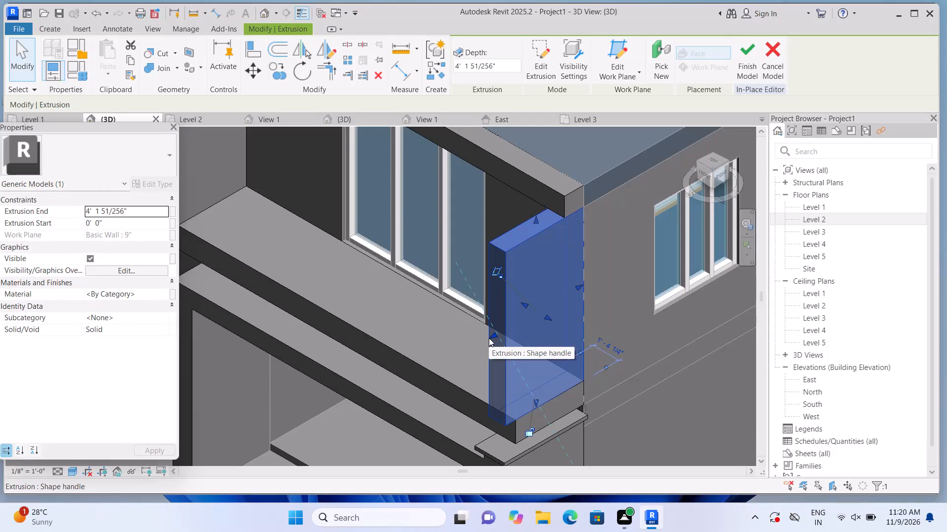
scroll(504, 359, up, 2)
scroll(481, 342, down, 3)
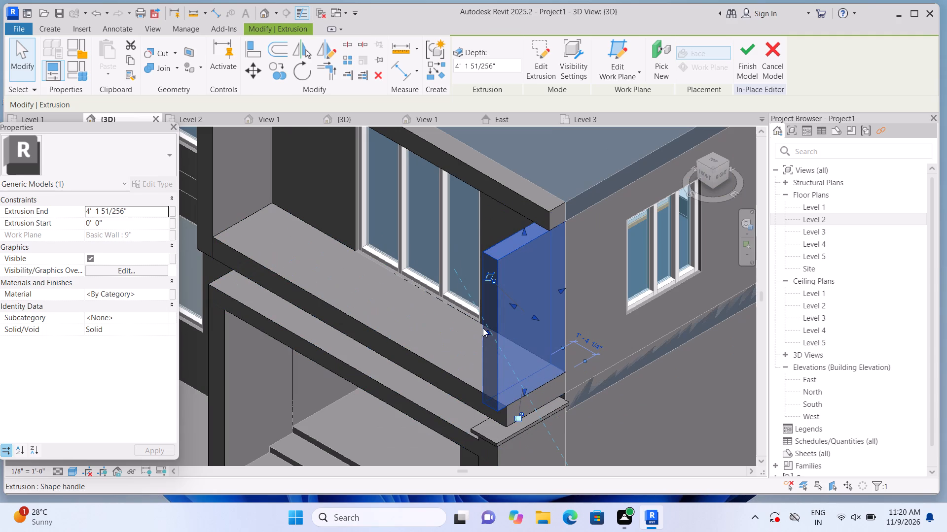
drag(485, 333, 496, 327)
key(Escape)
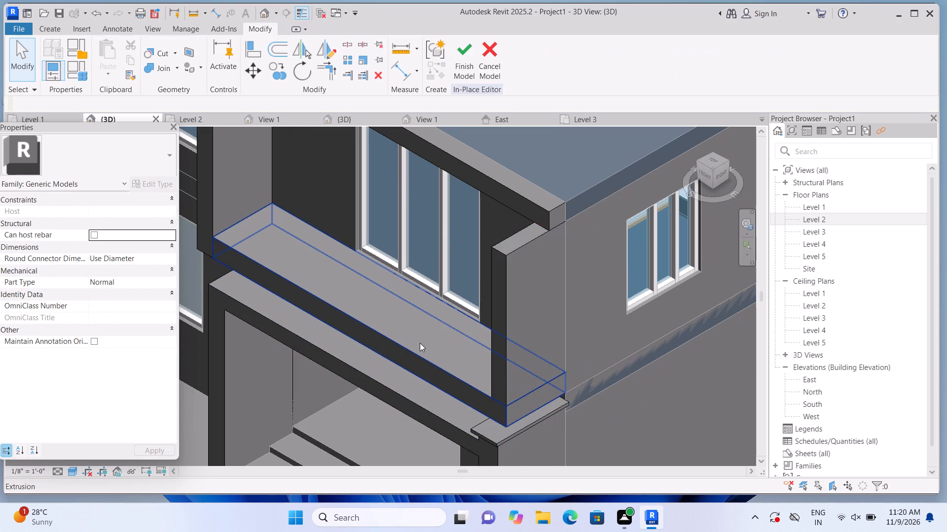
Extend the roof-edge band outward over the vertical strips until its front face is flush with theirs.
scroll(422, 340, down, 4)
click(437, 228)
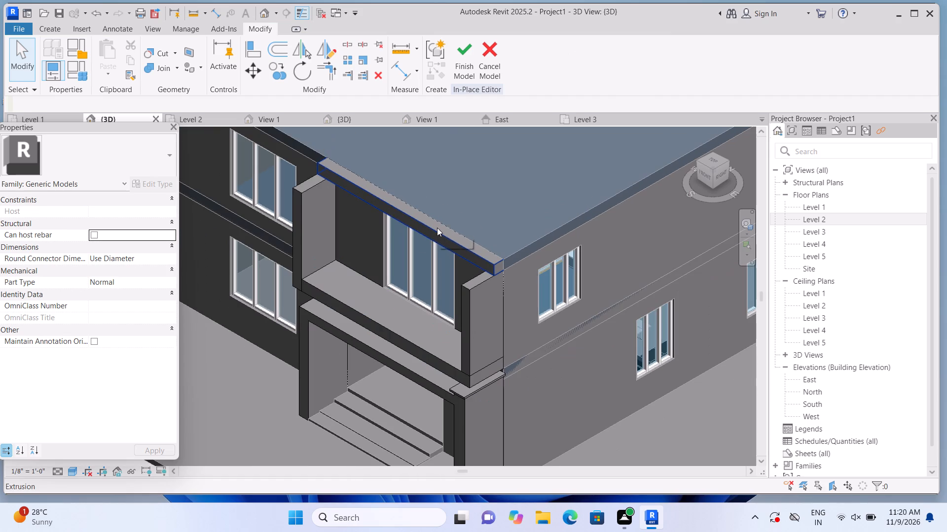
scroll(428, 233, up, 2)
drag(394, 216, 377, 226)
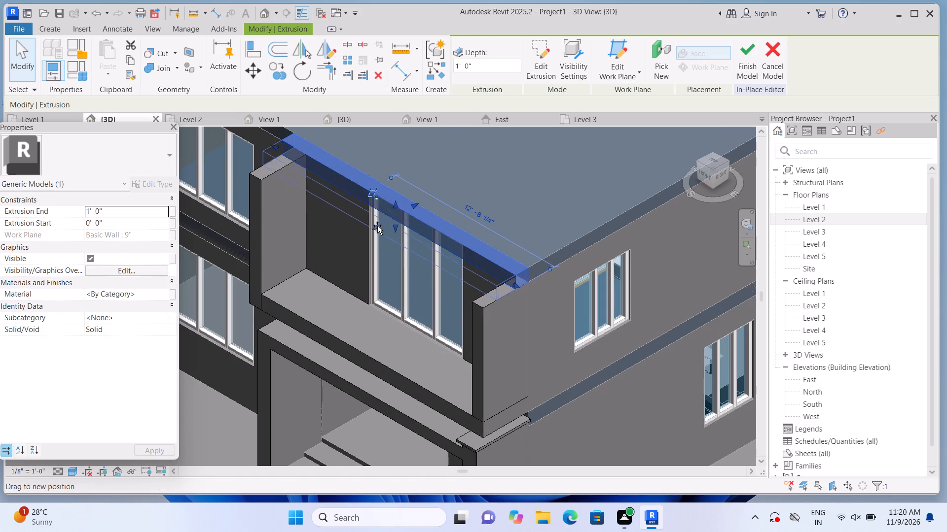
drag(377, 226, 367, 232)
key(Escape)
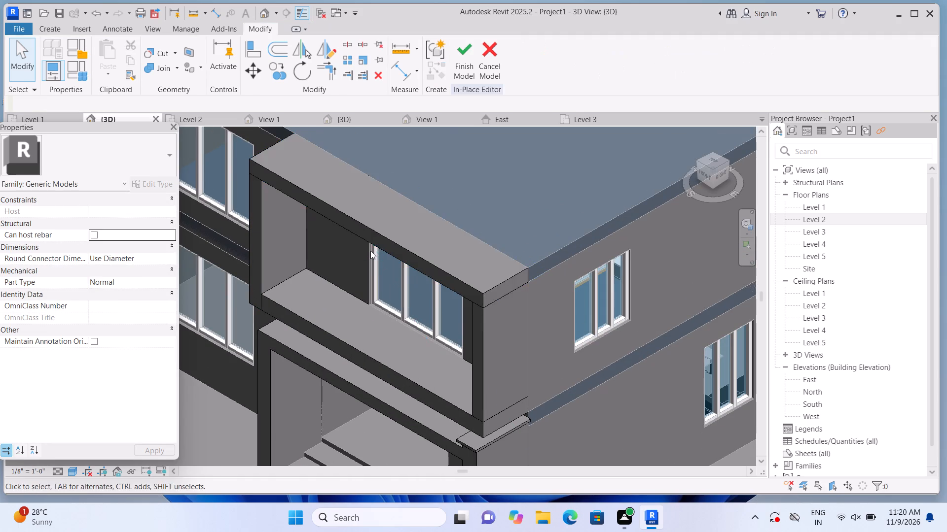
Join the geometry of the inner and outer vertical strips to the roof-edge band.
scroll(370, 251, down, 5)
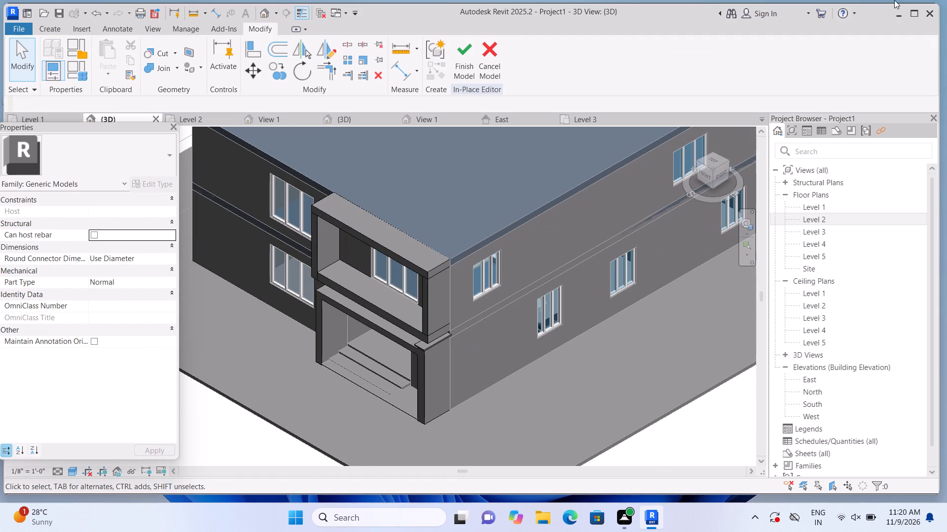
scroll(306, 241, down, 5)
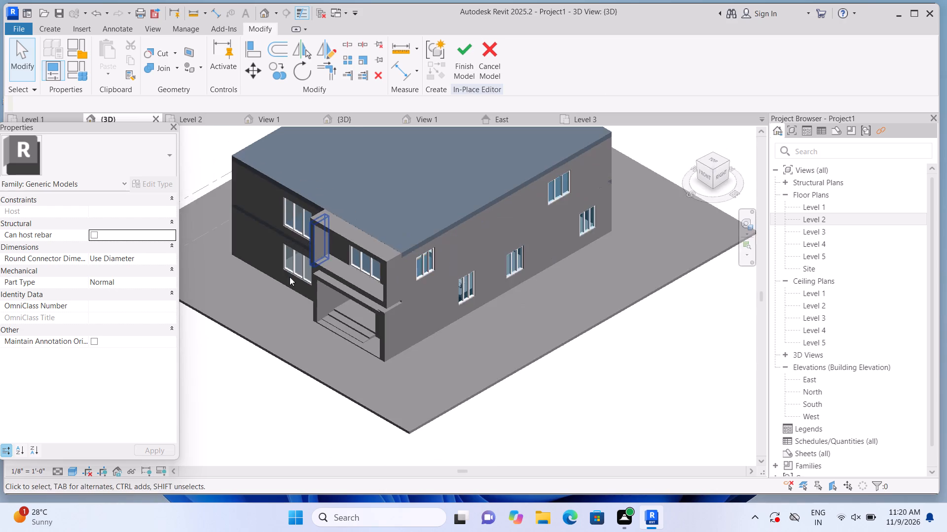
scroll(305, 314, up, 8)
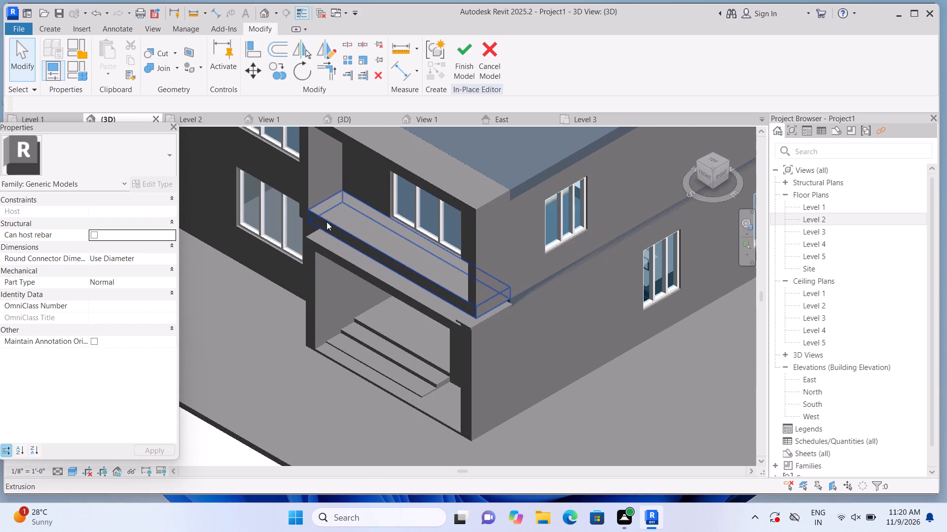
scroll(230, 268, down, 1)
middle_drag(224, 279, 216, 311)
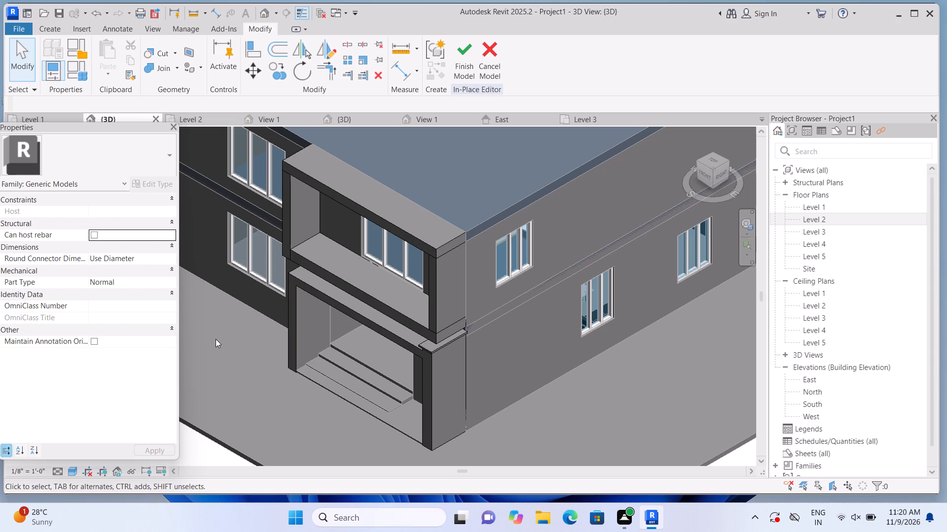
click(175, 69)
click(186, 92)
click(285, 226)
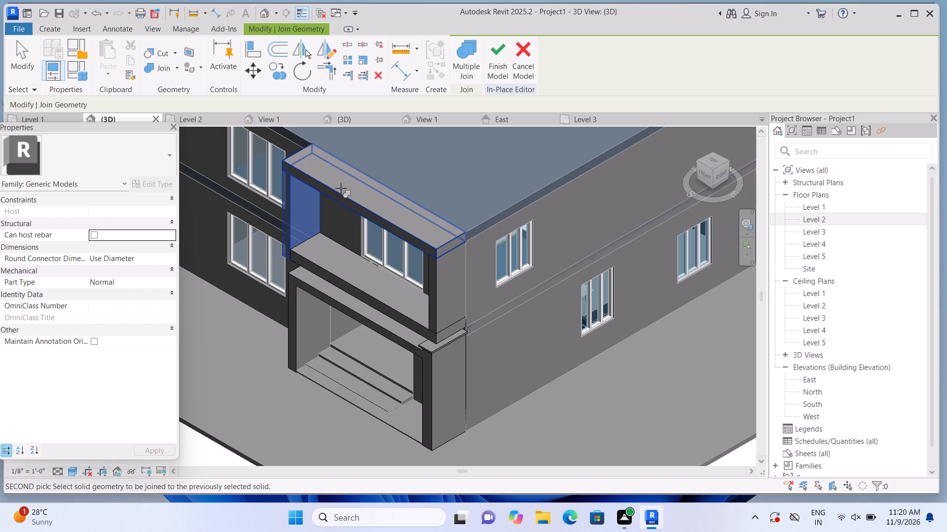
click(341, 188)
click(433, 285)
click(411, 233)
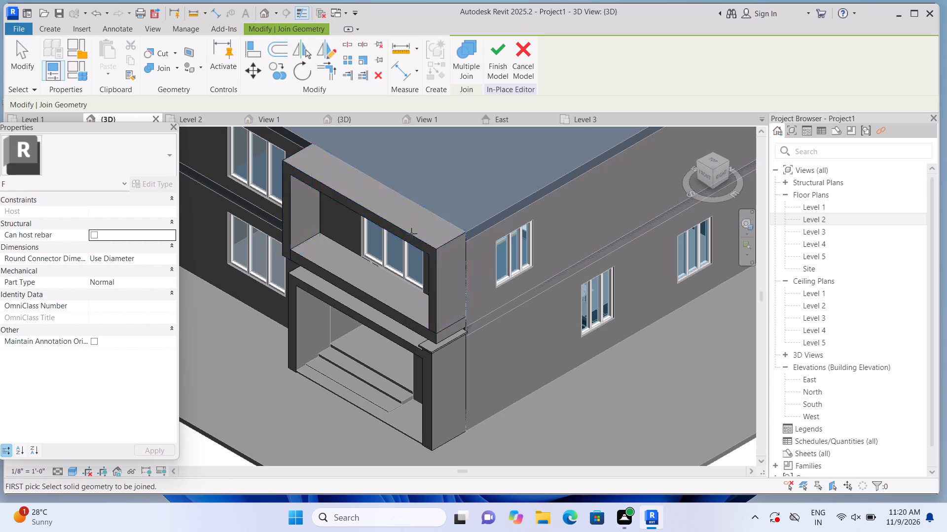
Join the bottom strip to the rest of the frame so all four sides form one solid.
click(428, 323)
click(278, 219)
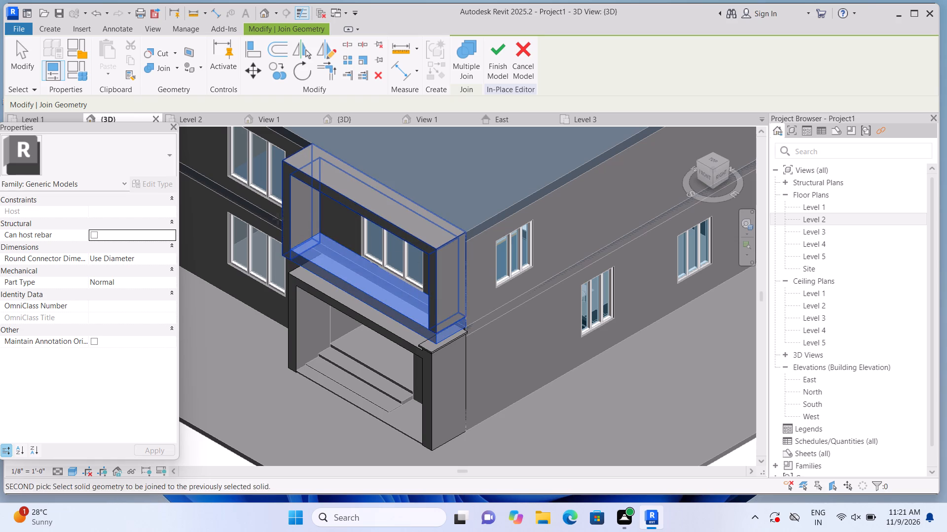
scroll(522, 400, down, 3)
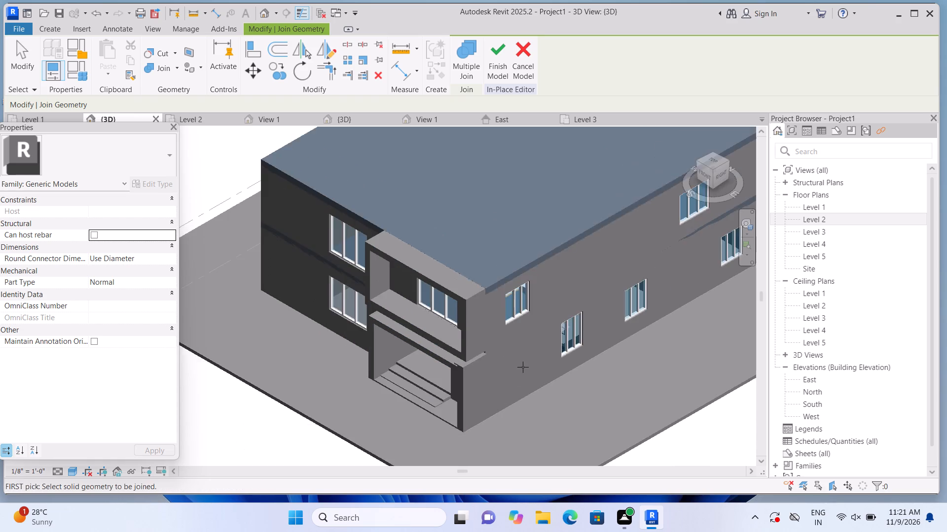
scroll(523, 367, down, 2)
key(Escape)
Inspect the joined frame and the entrance porch below it in 3D from the front, both front corners and a low angle.
scroll(274, 424, down, 1)
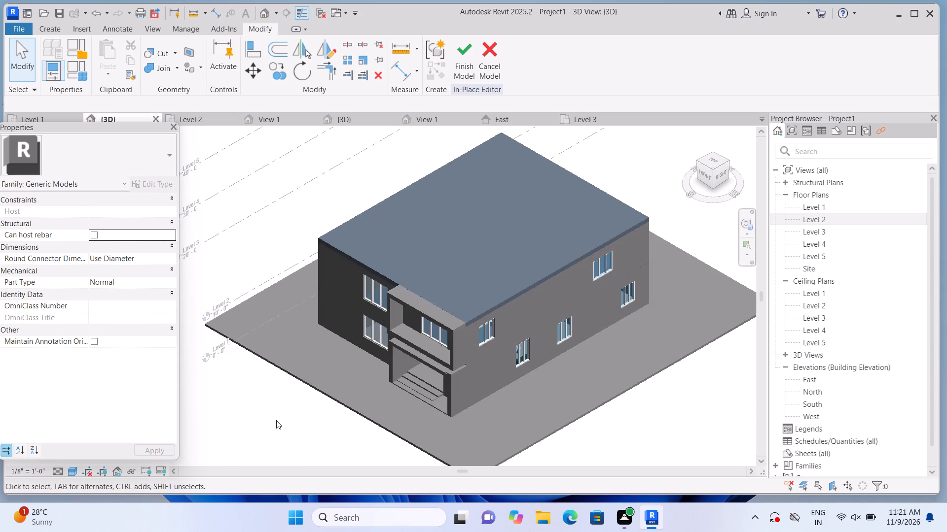
shift+middle_drag(214, 407, 282, 412)
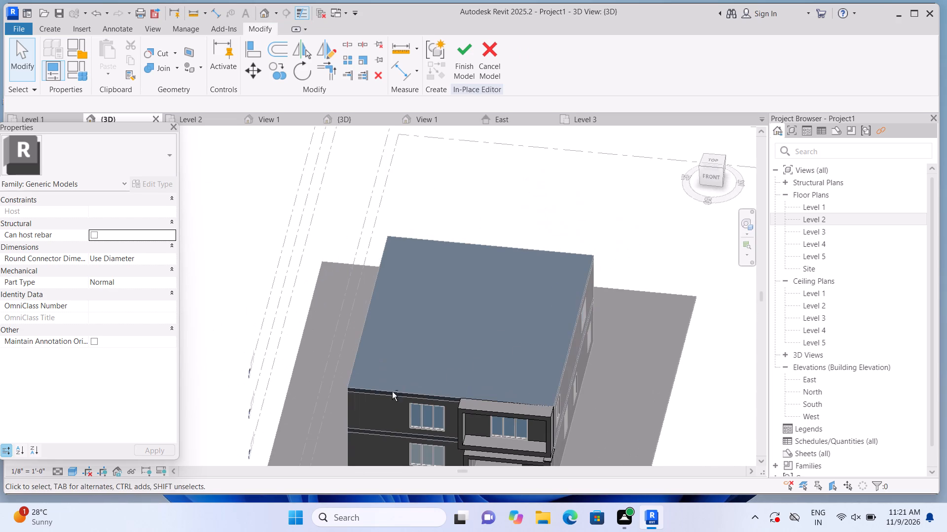
shift+middle_drag(236, 429, 254, 430)
shift+middle_click(262, 430)
middle_drag(322, 407, 311, 336)
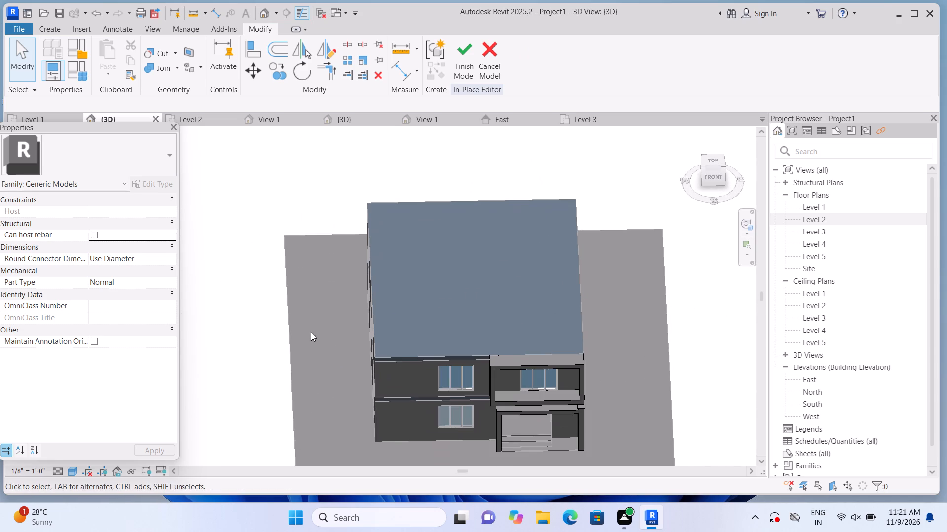
middle_drag(266, 427, 331, 420)
middle_drag(363, 423, 228, 289)
scroll(221, 281, up, 1)
scroll(417, 396, up, 1)
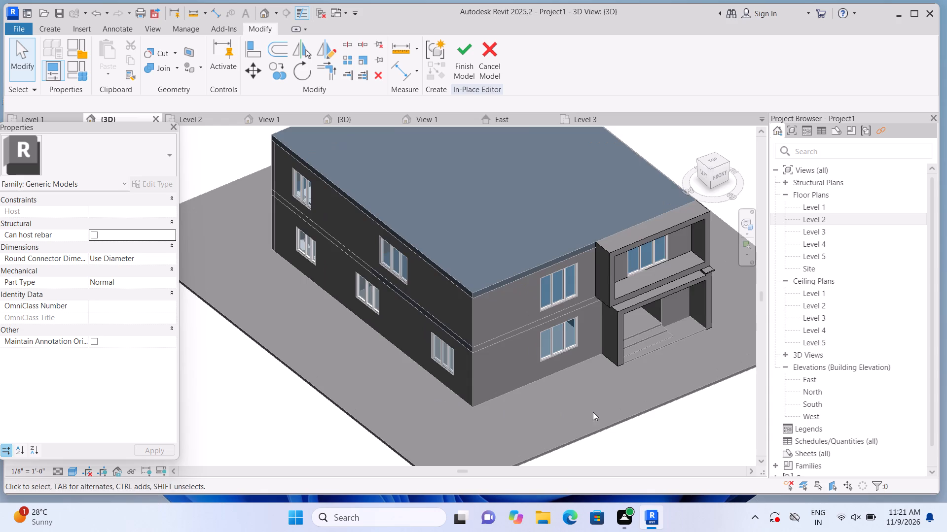
middle_drag(593, 412, 459, 362)
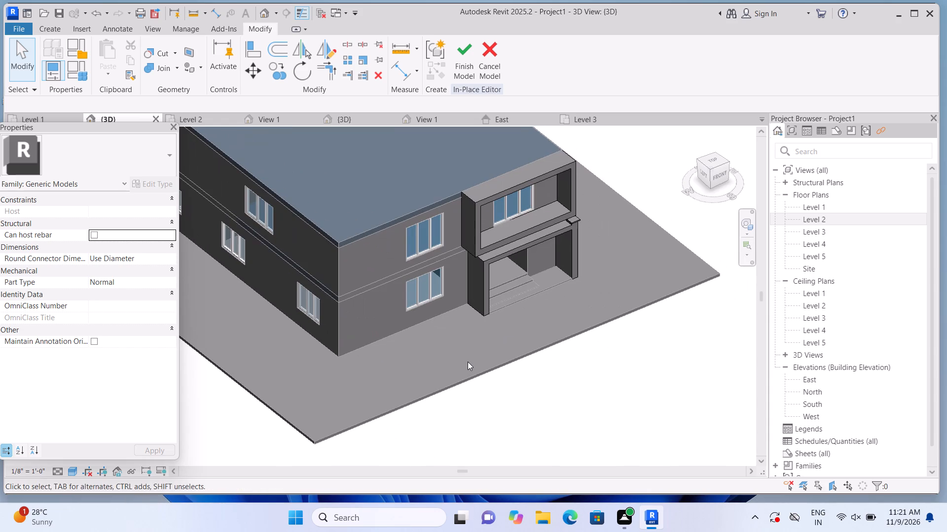
scroll(470, 362, down, 1)
middle_drag(529, 421, 517, 345)
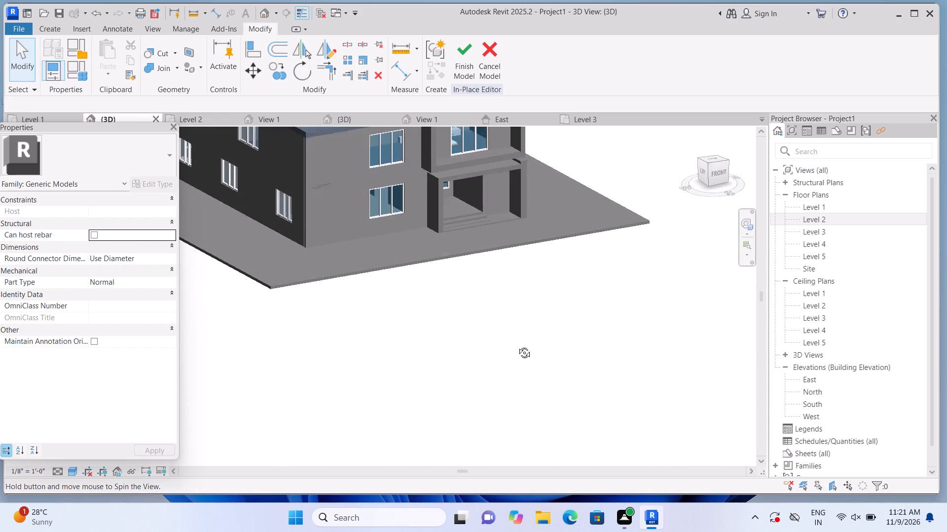
middle_drag(517, 345, 517, 345)
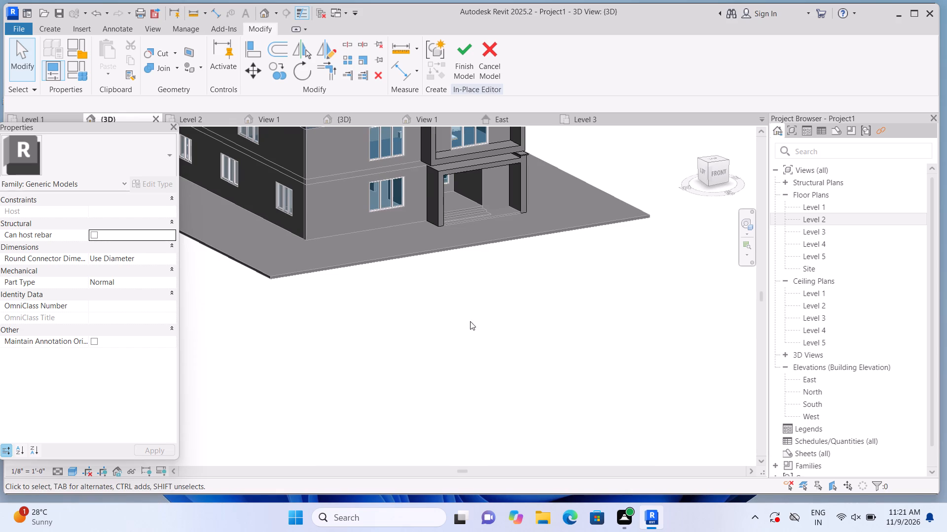
scroll(474, 322, down, 4)
shift+middle_drag(457, 370, 468, 334)
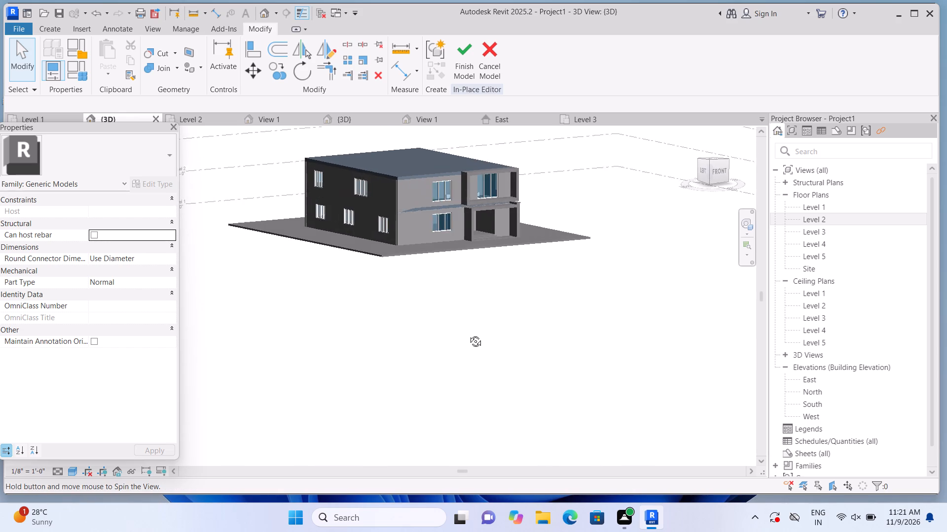
shift+middle_drag(468, 334, 473, 334)
middle_drag(463, 320, 471, 352)
middle_drag(469, 330, 450, 407)
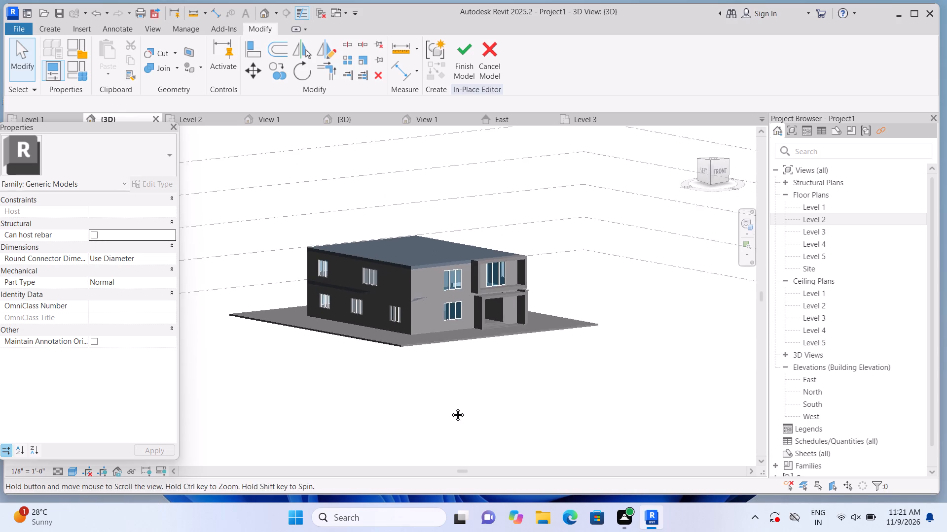
middle_drag(450, 407, 450, 415)
scroll(445, 410, up, 5)
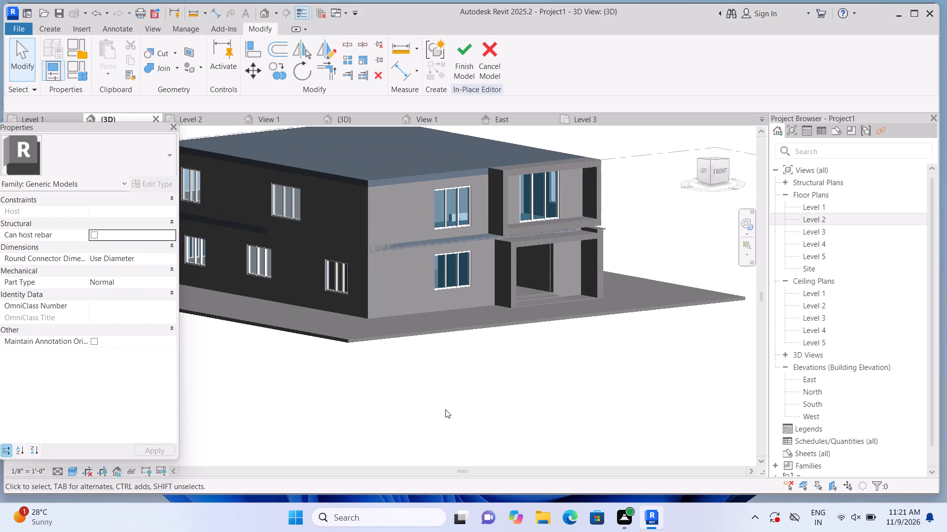
scroll(613, 252, up, 1)
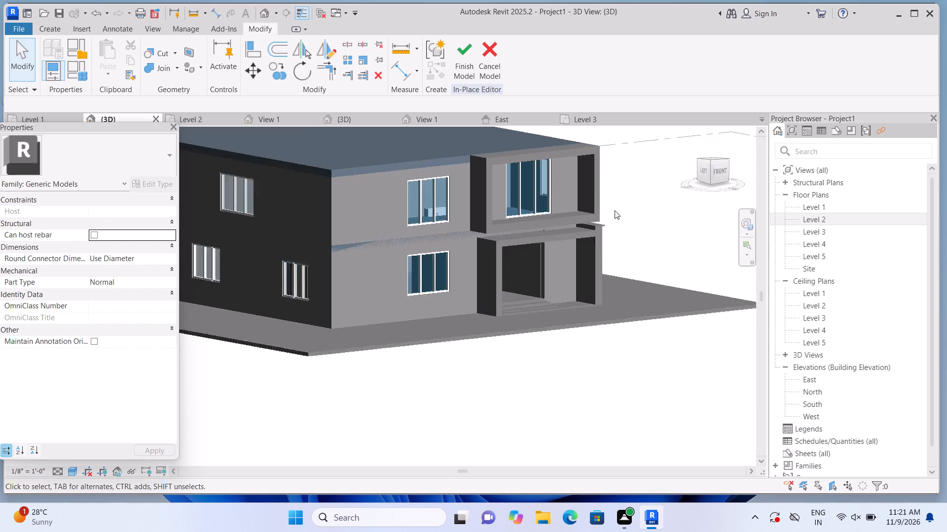
scroll(615, 210, up, 7)
scroll(626, 230, down, 8)
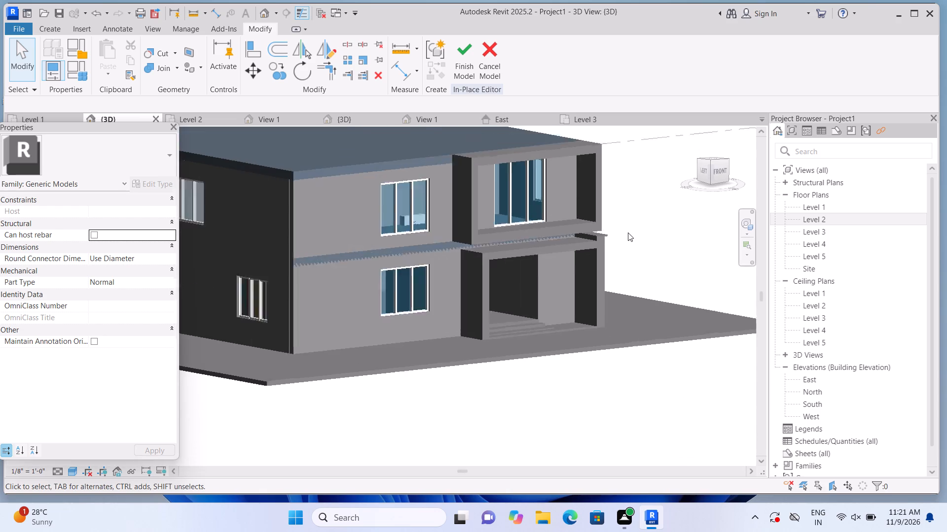
scroll(628, 233, down, 1)
middle_drag(604, 367, 559, 393)
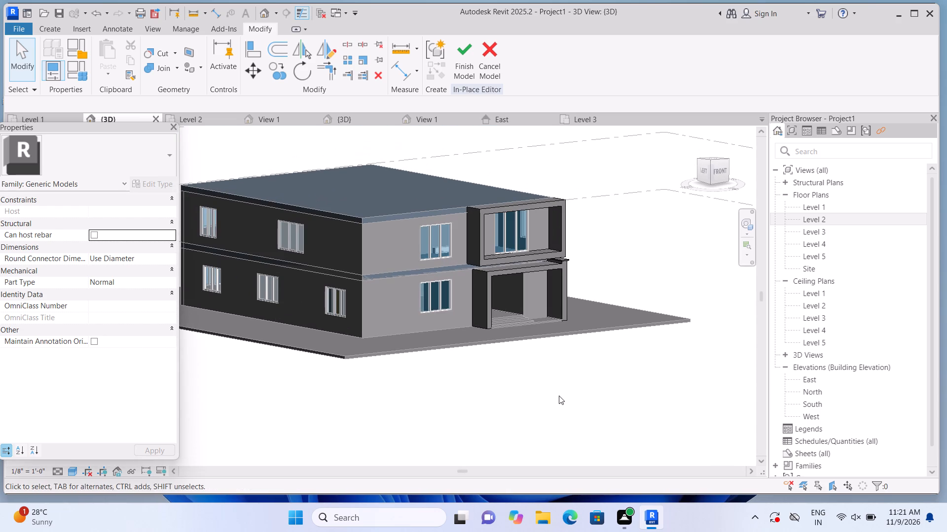
shift+middle_drag(572, 401, 553, 406)
scroll(553, 406, down, 1)
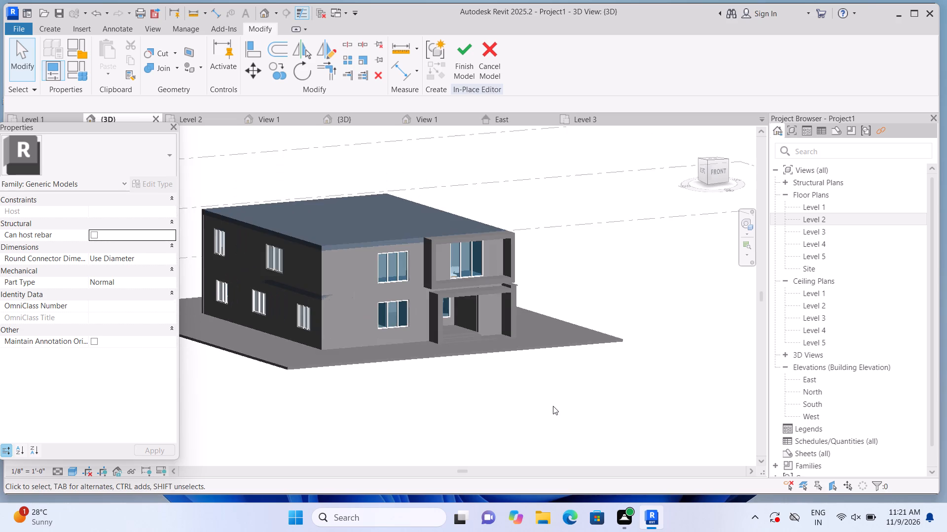
scroll(553, 406, down, 2)
scroll(553, 406, up, 3)
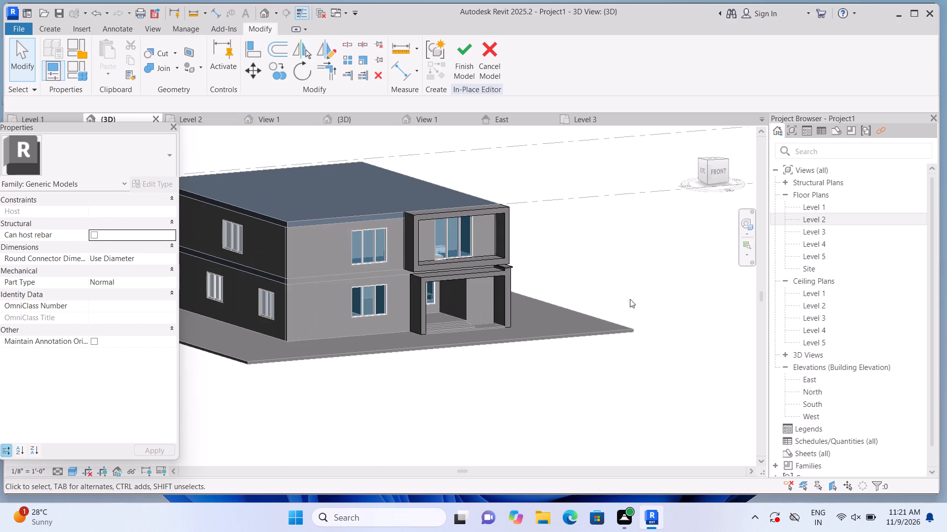
click(692, 133)
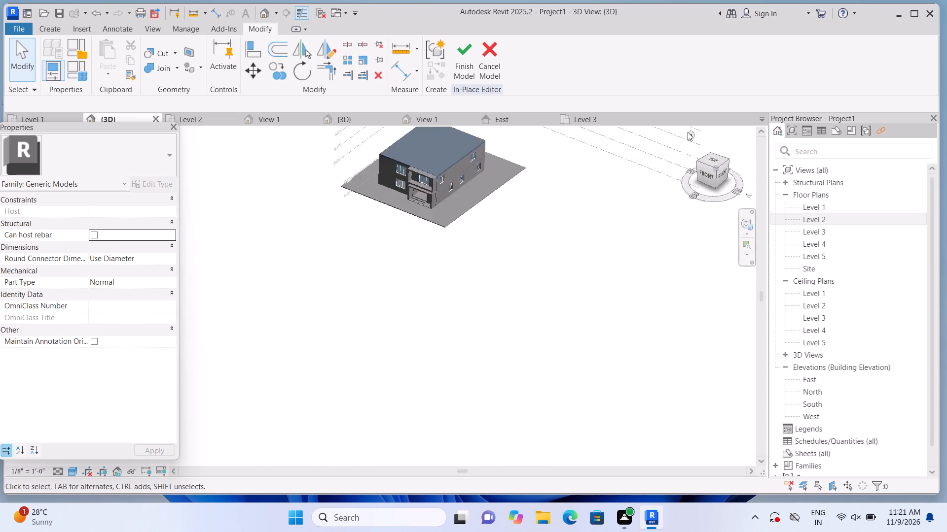
scroll(238, 370, up, 9)
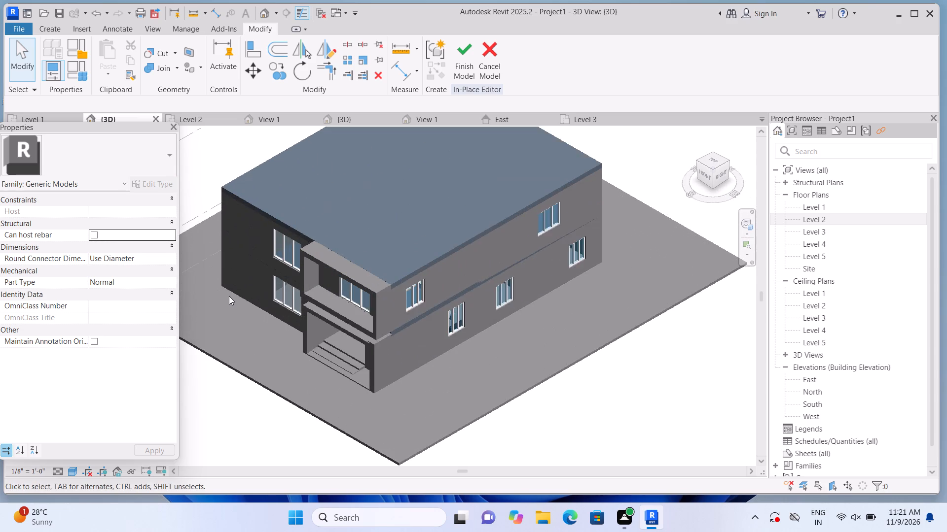
middle_drag(223, 335, 294, 345)
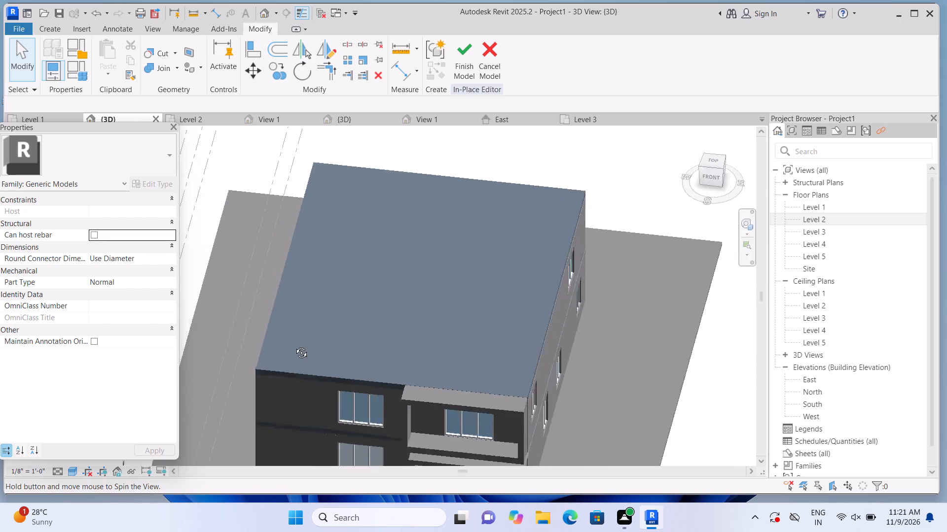
middle_drag(294, 345, 368, 323)
scroll(385, 336, down, 6)
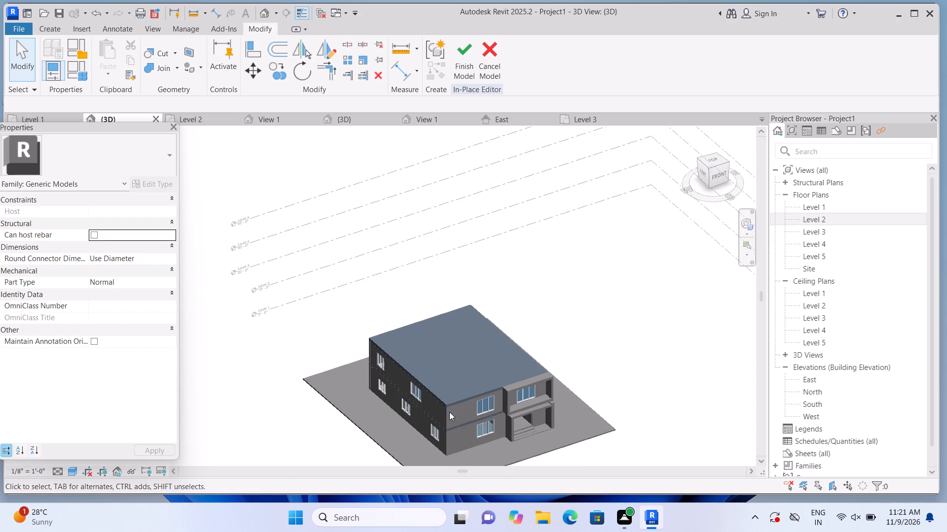
scroll(447, 413, up, 5)
scroll(490, 432, up, 2)
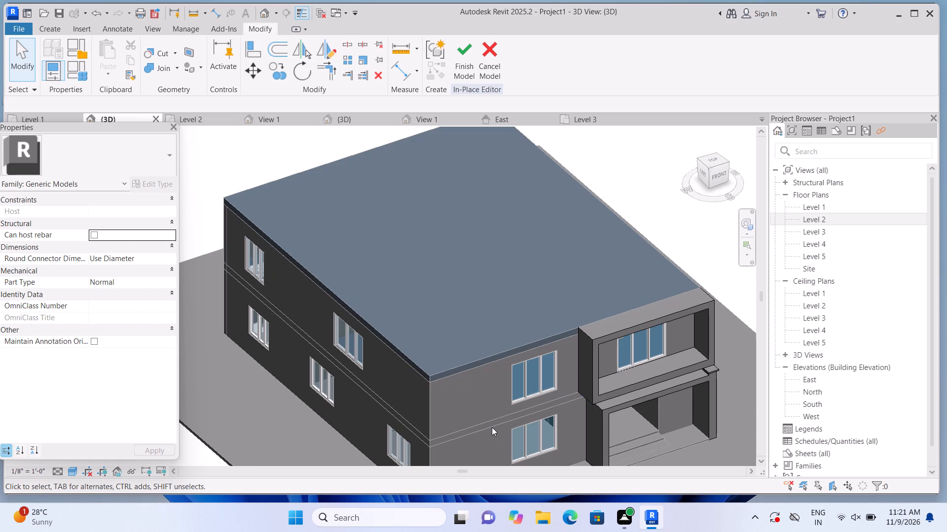
click(691, 132)
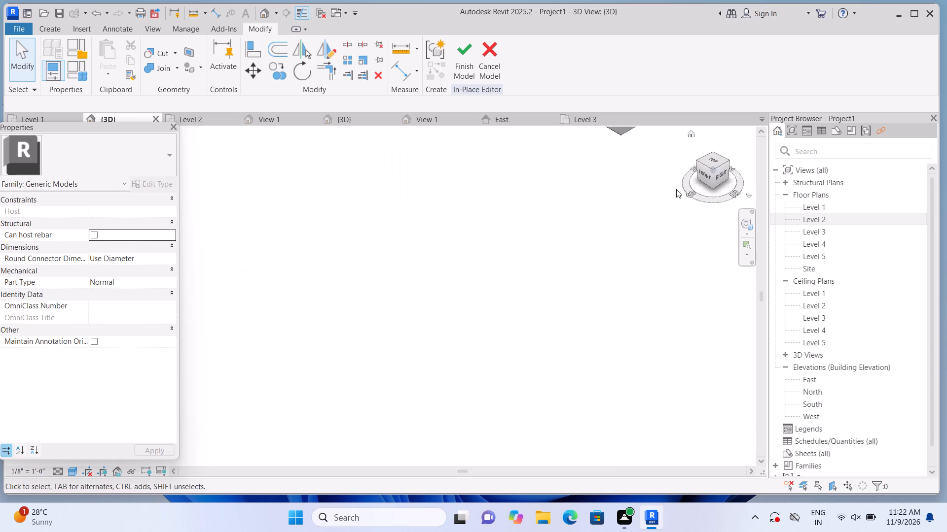
scroll(193, 336, up, 8)
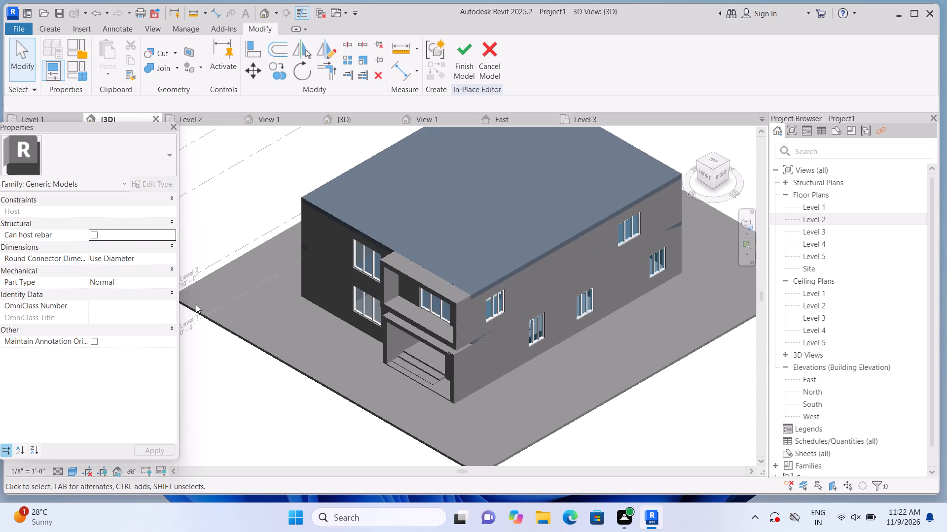
Open the Level 2 floor plan and examine the frame's outline in front of the facade's three-panel window.
double_click(816, 219)
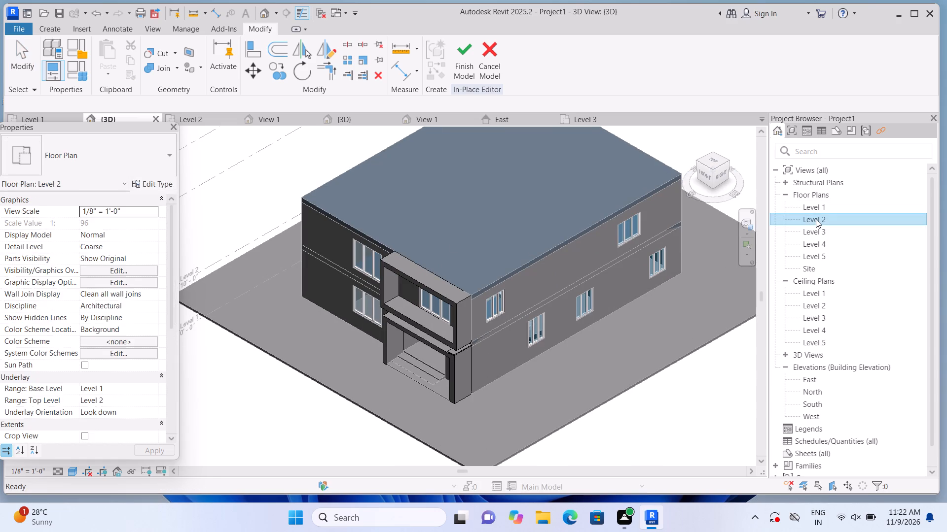
scroll(519, 392, up, 1)
middle_drag(519, 392, 606, 314)
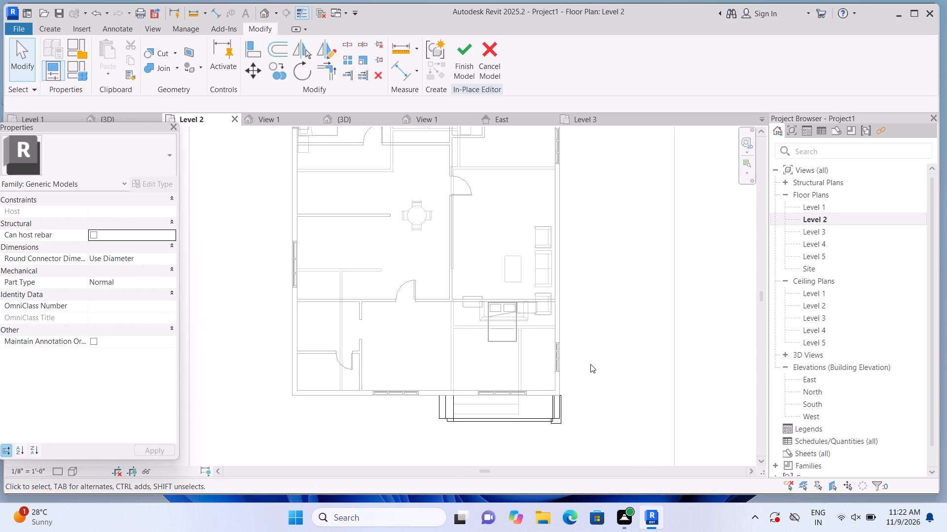
scroll(590, 365, up, 1)
middle_drag(605, 390, 623, 301)
scroll(607, 380, up, 1)
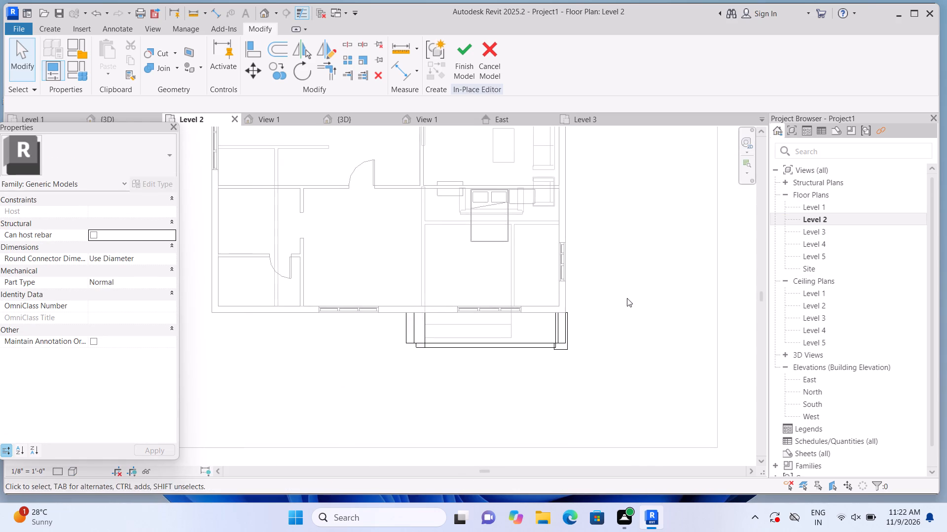
scroll(492, 341, up, 4)
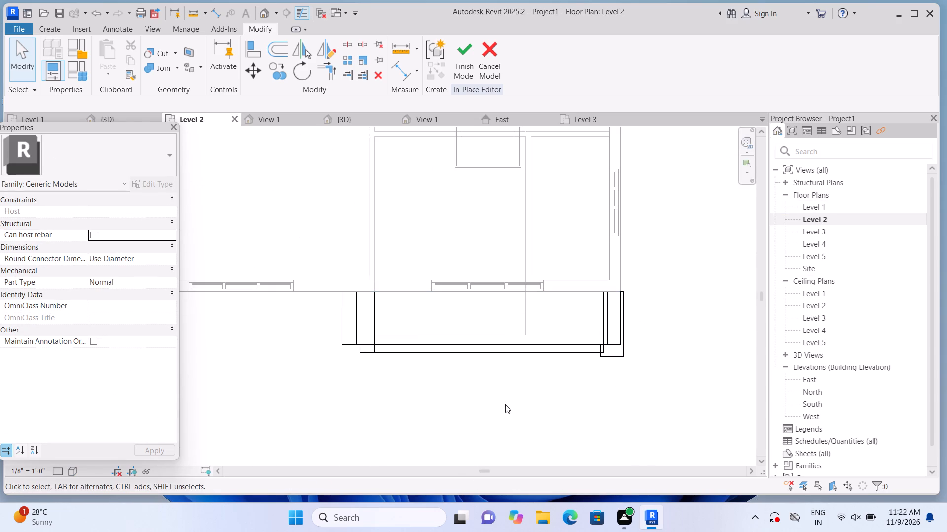
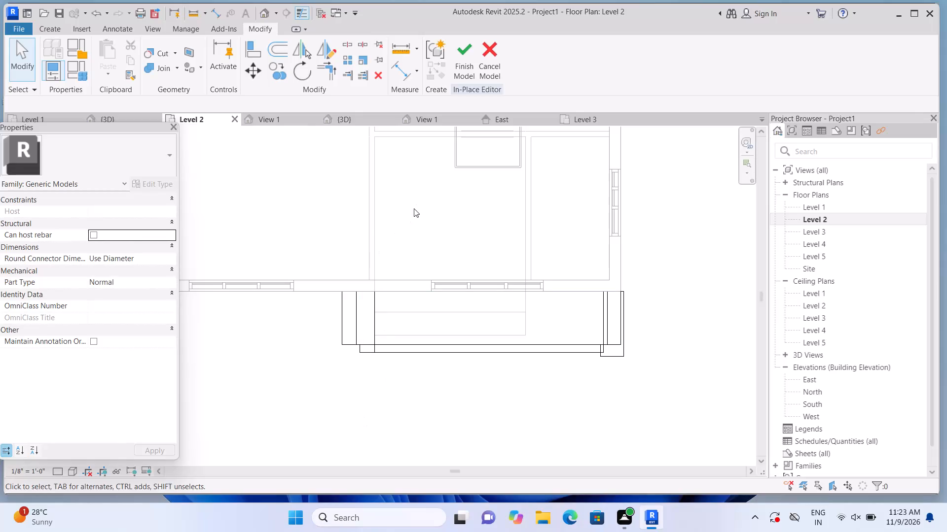
Finish the in-place model of the joined facade frame.
click(462, 72)
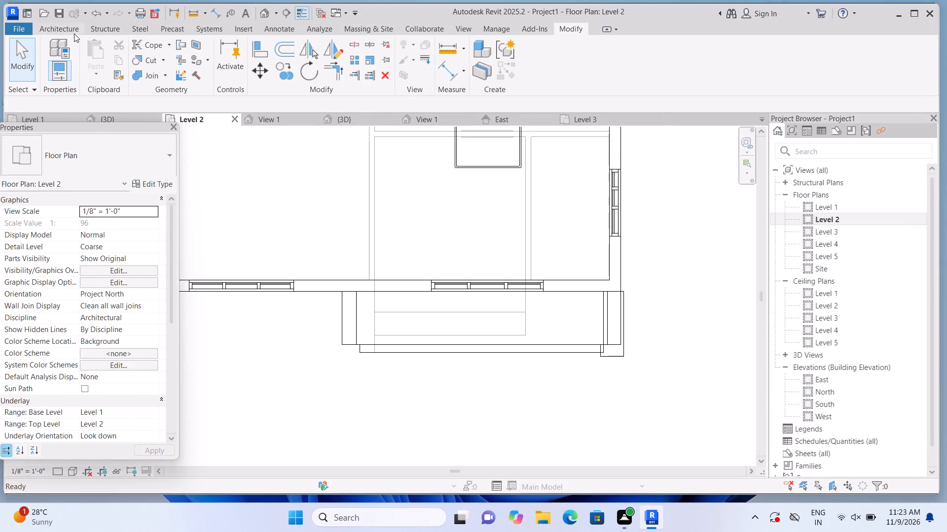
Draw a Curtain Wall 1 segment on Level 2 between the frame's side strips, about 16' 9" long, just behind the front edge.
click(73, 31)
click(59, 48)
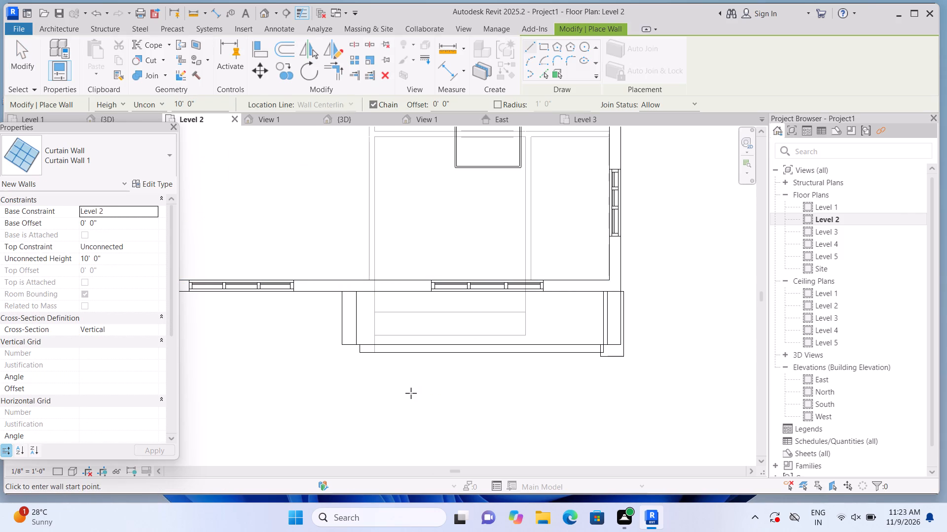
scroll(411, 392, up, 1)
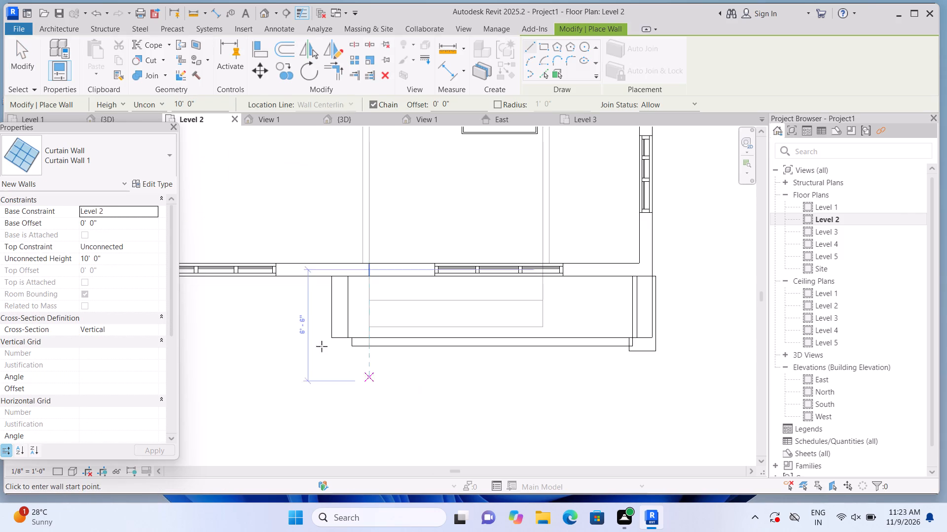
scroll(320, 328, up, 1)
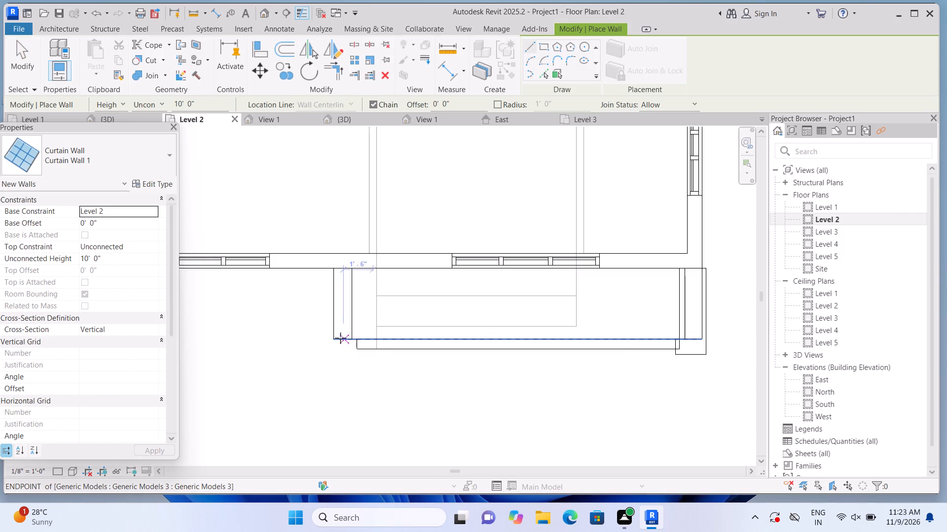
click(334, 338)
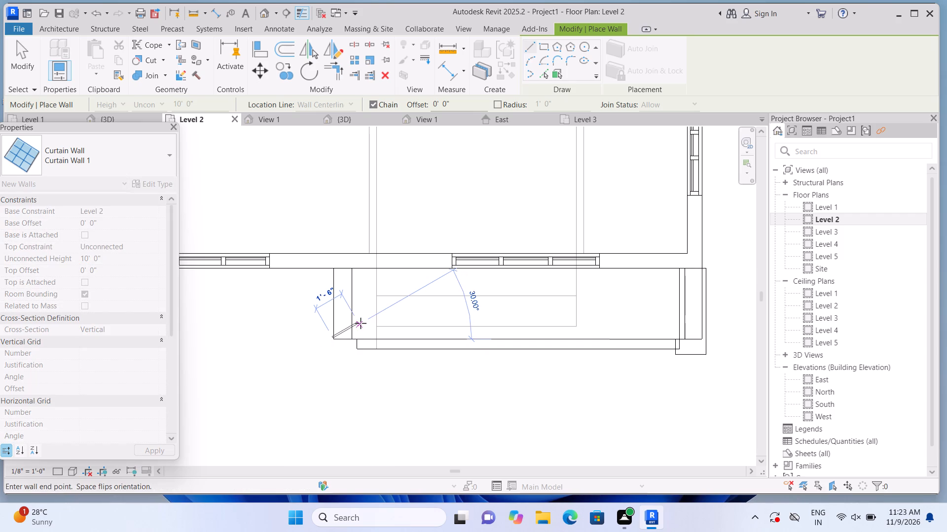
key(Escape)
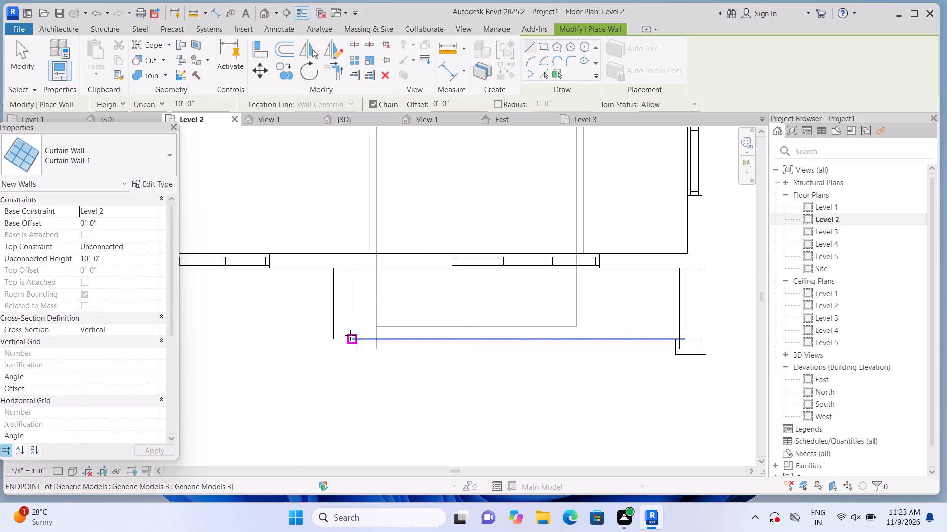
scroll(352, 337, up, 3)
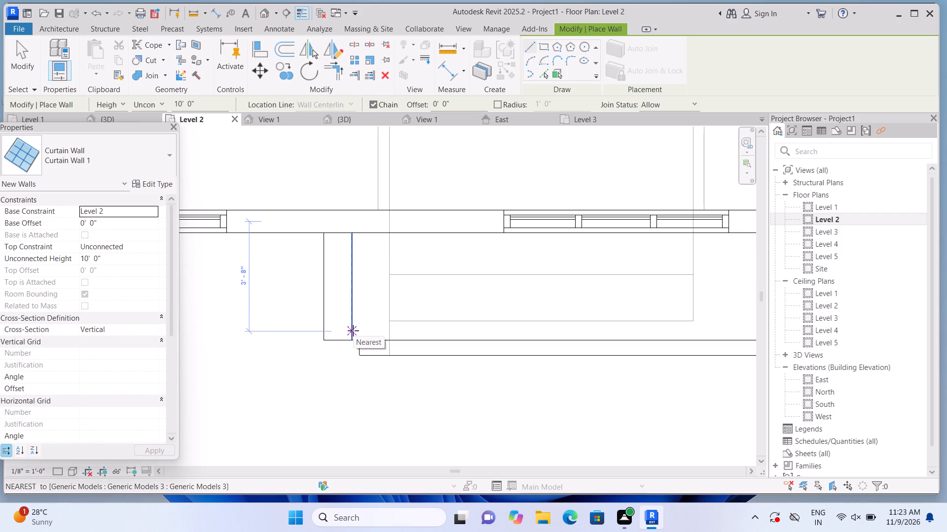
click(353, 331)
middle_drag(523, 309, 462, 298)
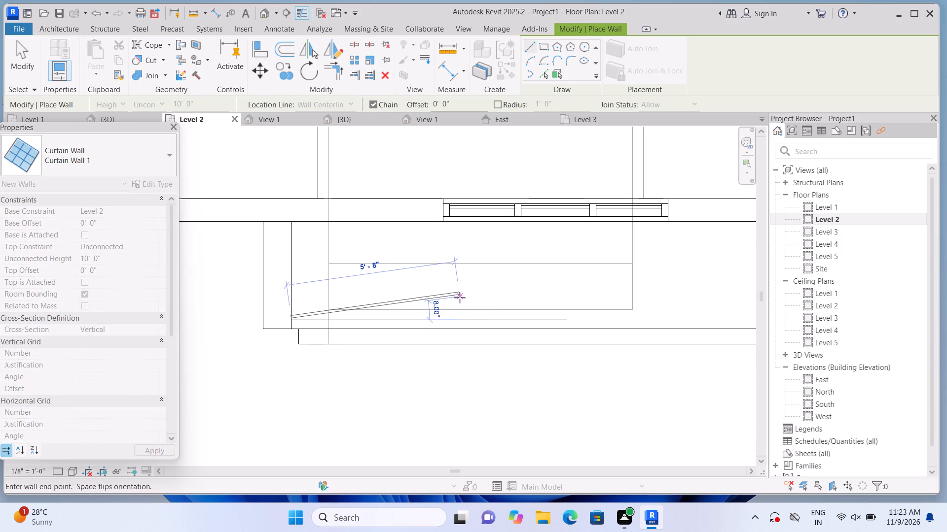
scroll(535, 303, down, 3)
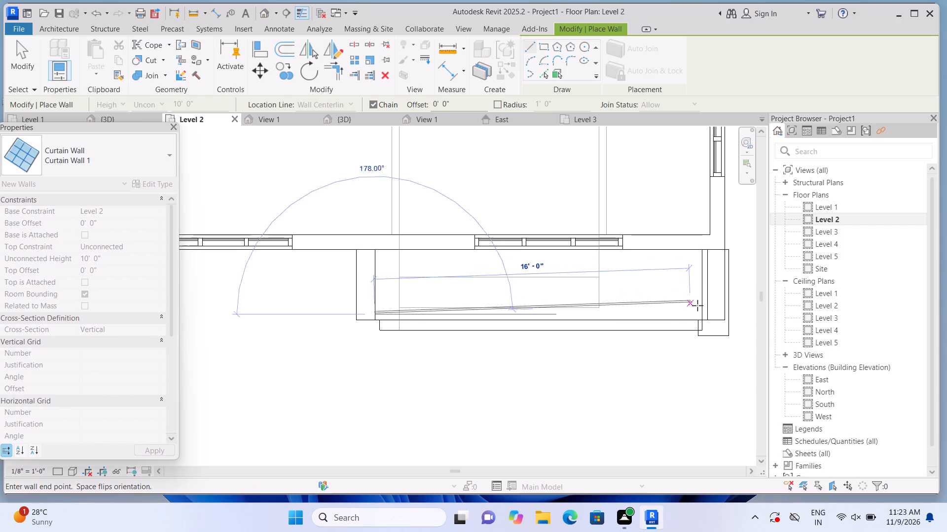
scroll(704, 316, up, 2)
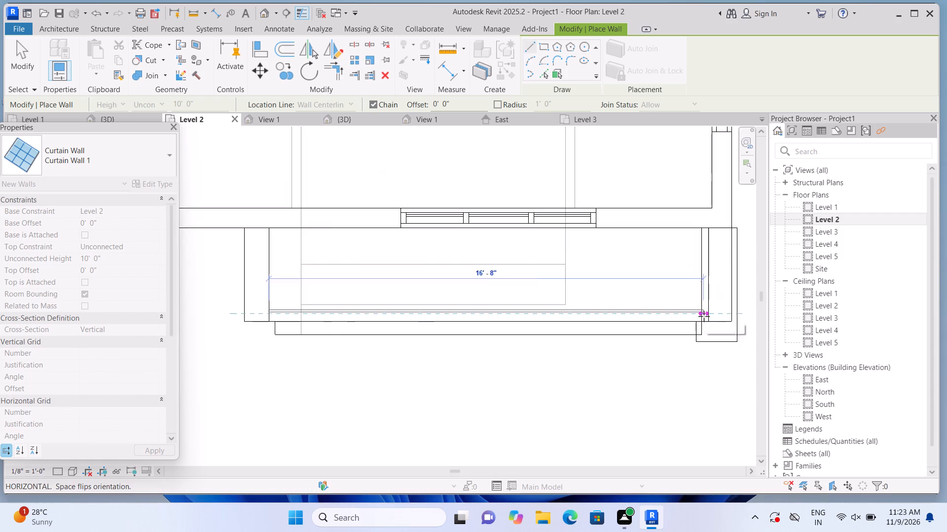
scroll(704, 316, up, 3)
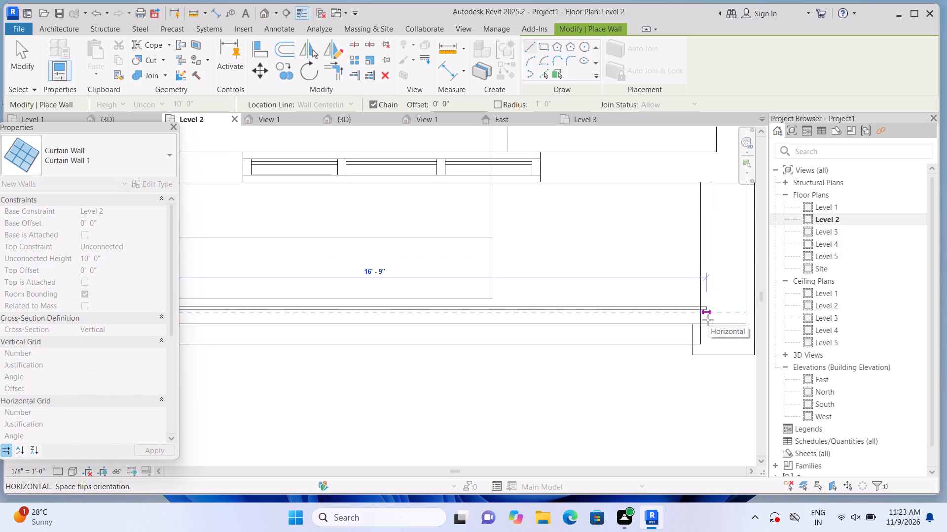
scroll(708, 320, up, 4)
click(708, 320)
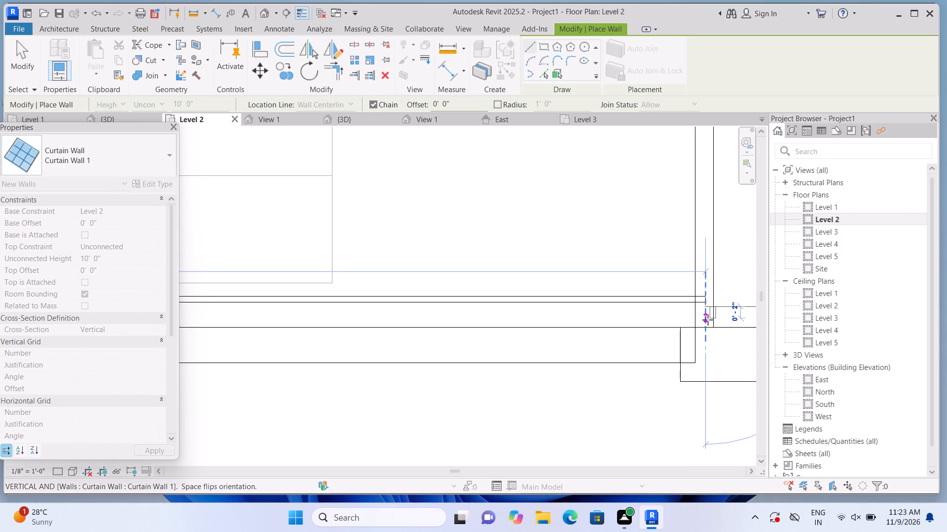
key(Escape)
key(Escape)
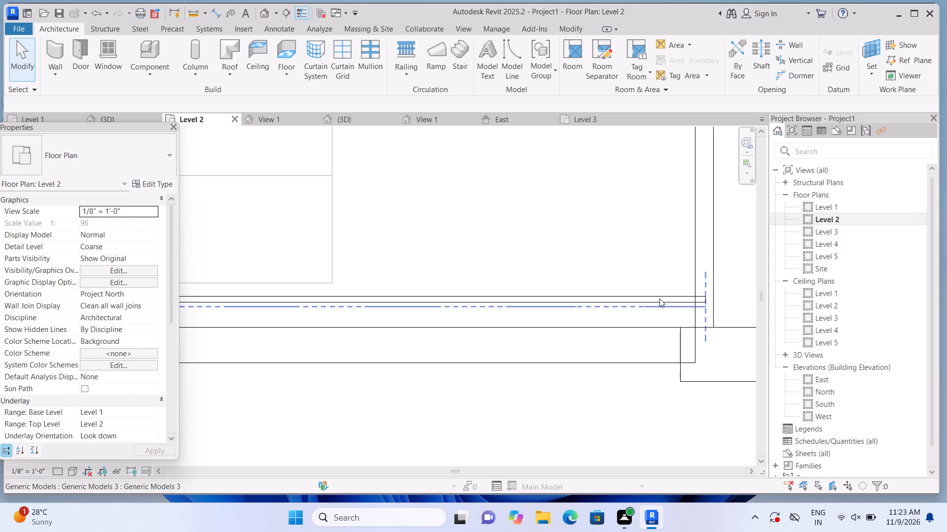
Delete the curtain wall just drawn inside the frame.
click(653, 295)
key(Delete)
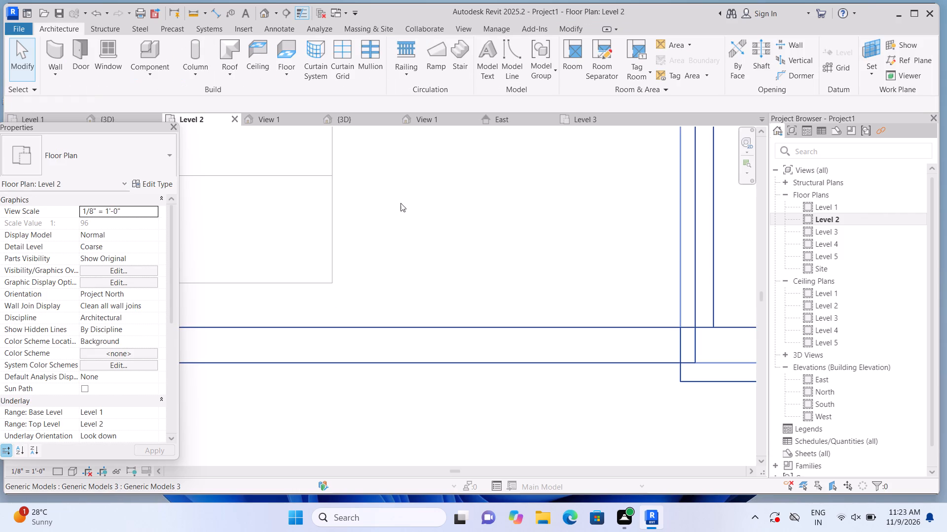
Draw a straight Curtain Wall 1 segment about 16' 10" long and 10' 0" high on Level 2, between the frame's side strips near the front edge.
scroll(393, 243, down, 6)
scroll(429, 261, down, 4)
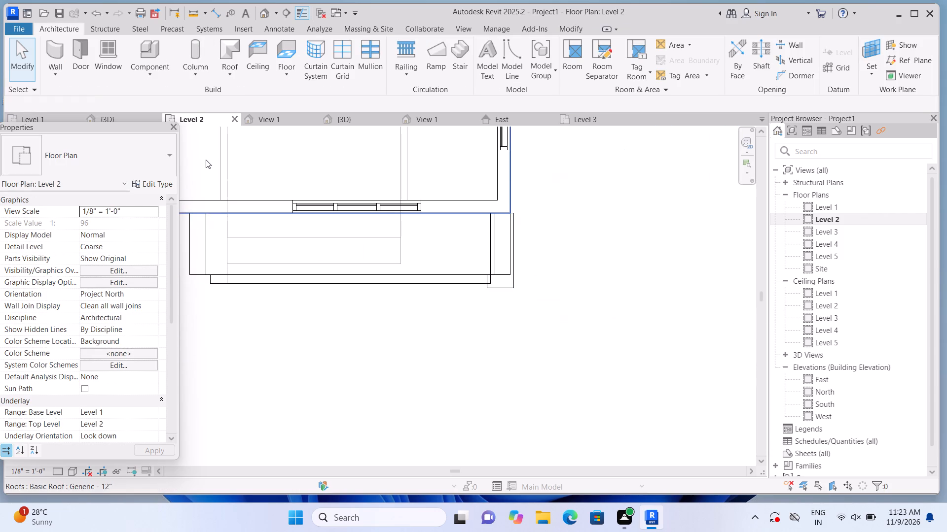
click(53, 59)
scroll(199, 246, up, 2)
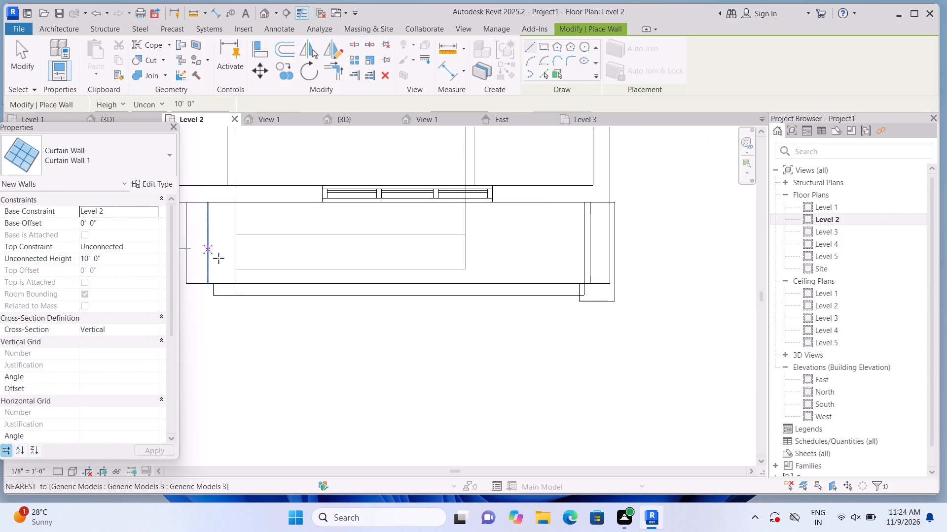
scroll(241, 291, up, 2)
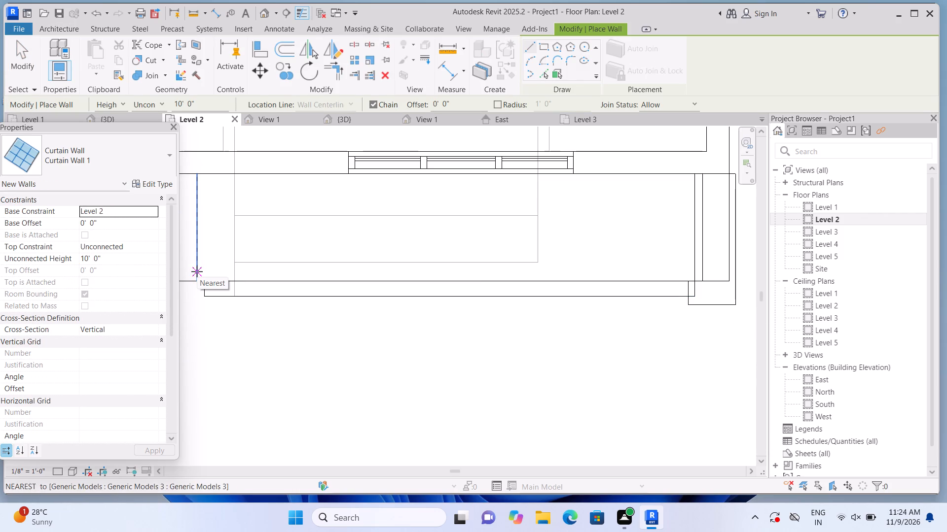
click(197, 271)
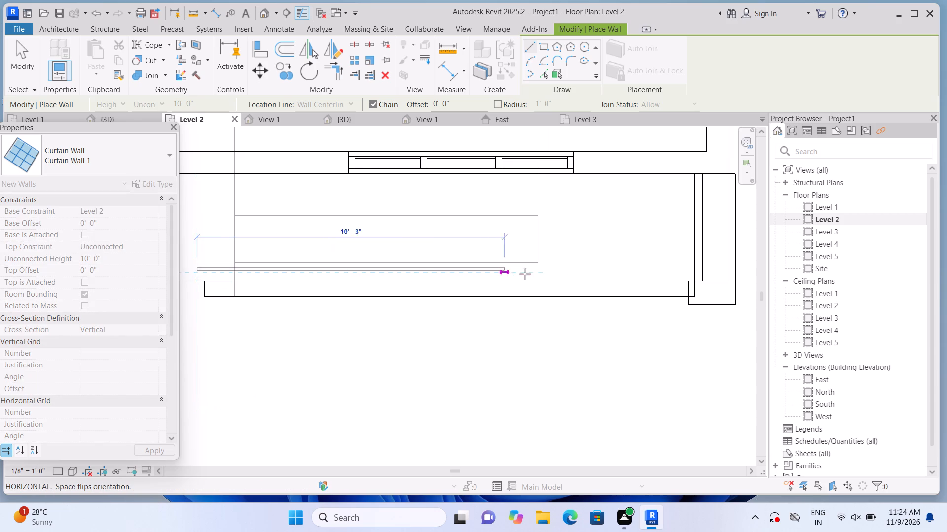
click(702, 268)
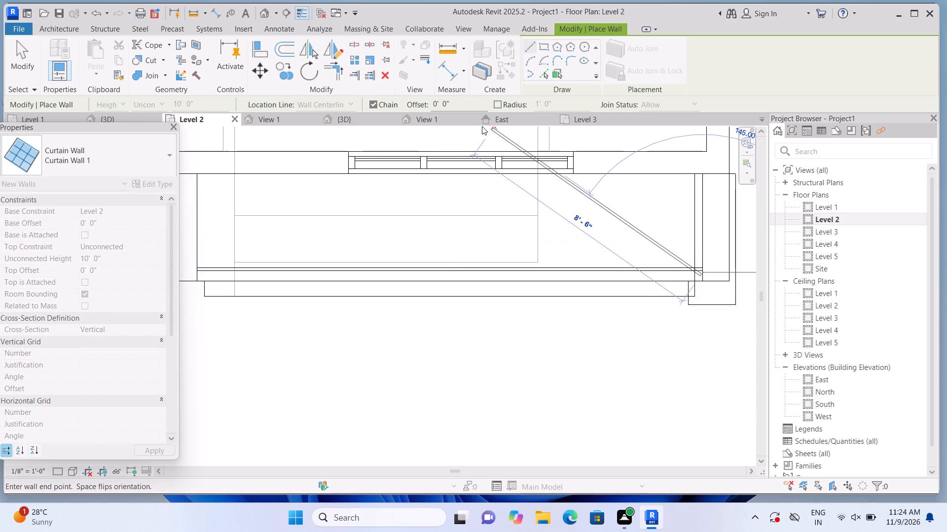
key(Escape)
In the 3D view, raise the new curtain wall's base to the frame's bottom strip, at a base offset of about 2' 1".
click(263, 10)
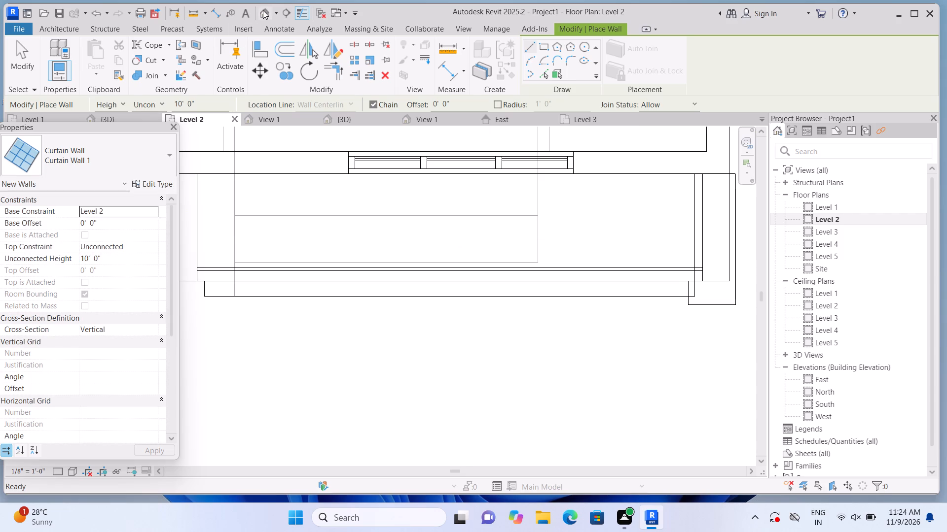
scroll(420, 408, up, 6)
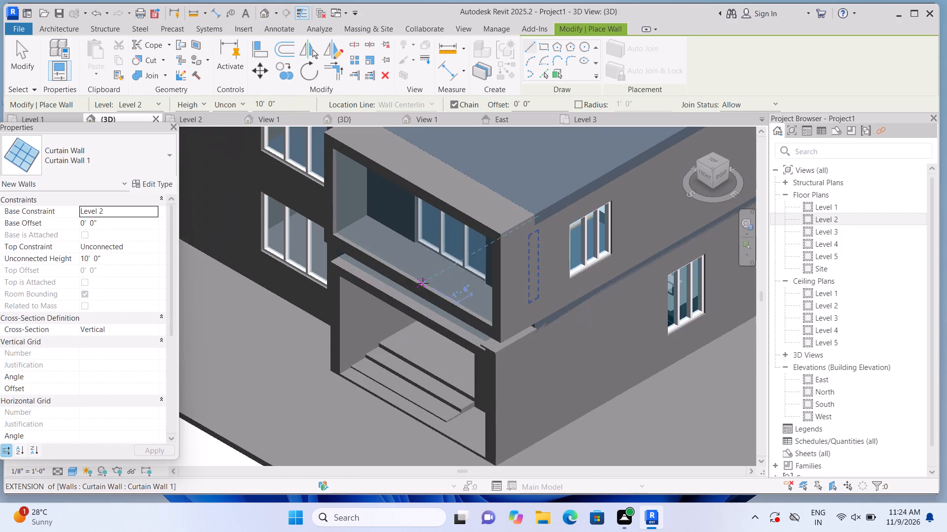
scroll(423, 283, up, 2)
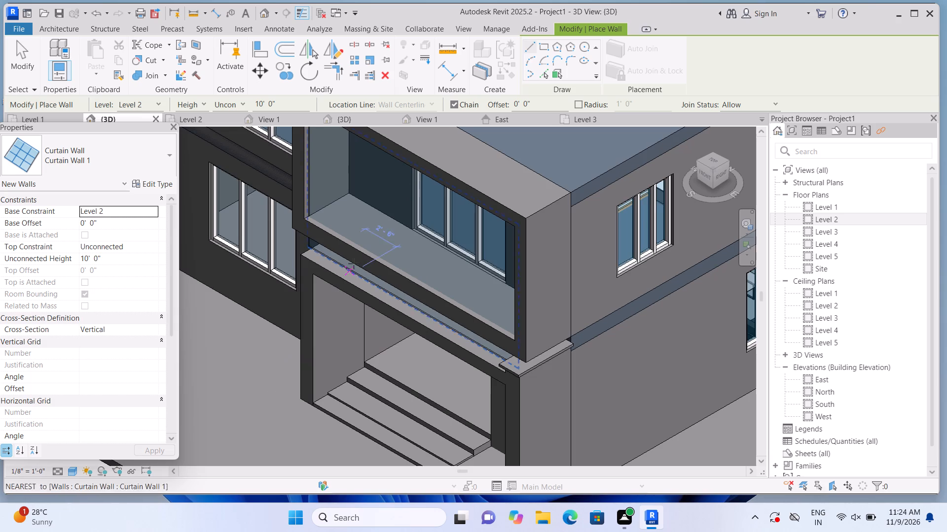
key(Escape)
scroll(388, 277, down, 2)
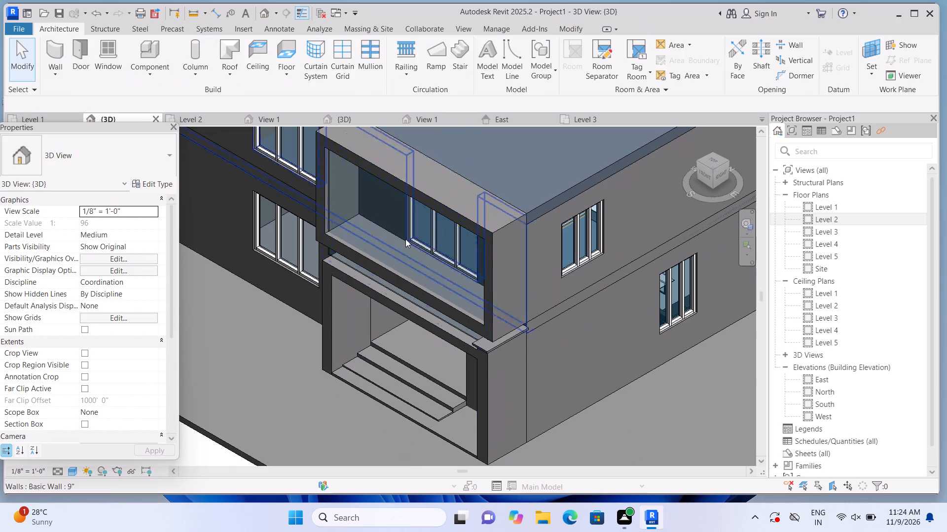
click(429, 285)
scroll(427, 302, up, 2)
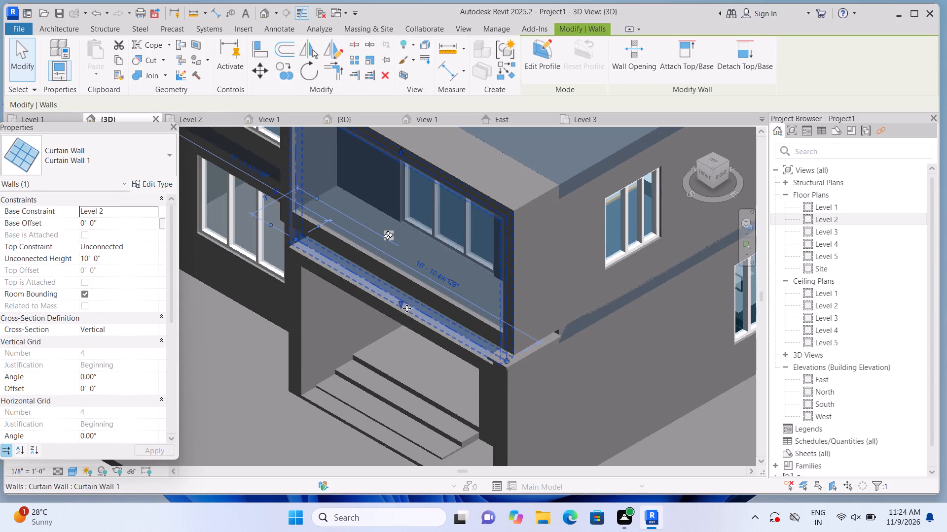
drag(400, 300, 405, 279)
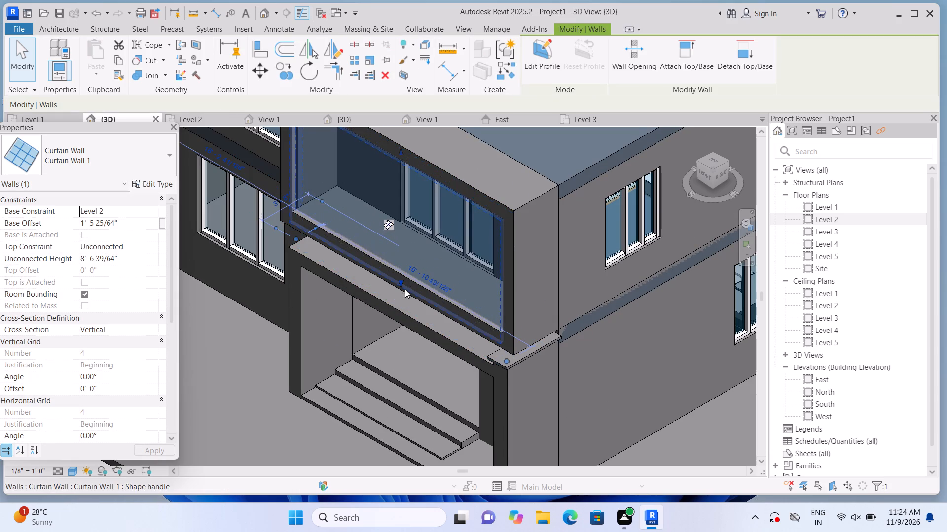
scroll(405, 298, down, 1)
key(Escape)
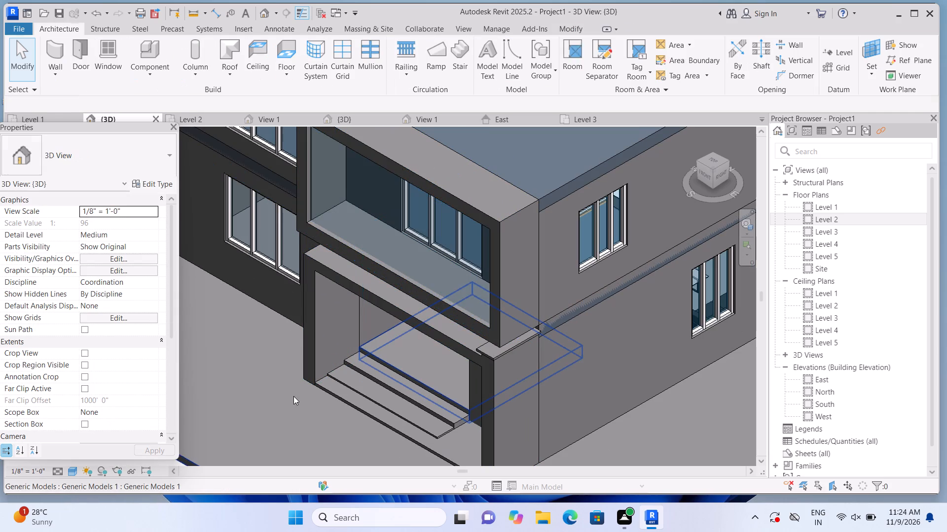
click(376, 243)
scroll(398, 283, up, 1)
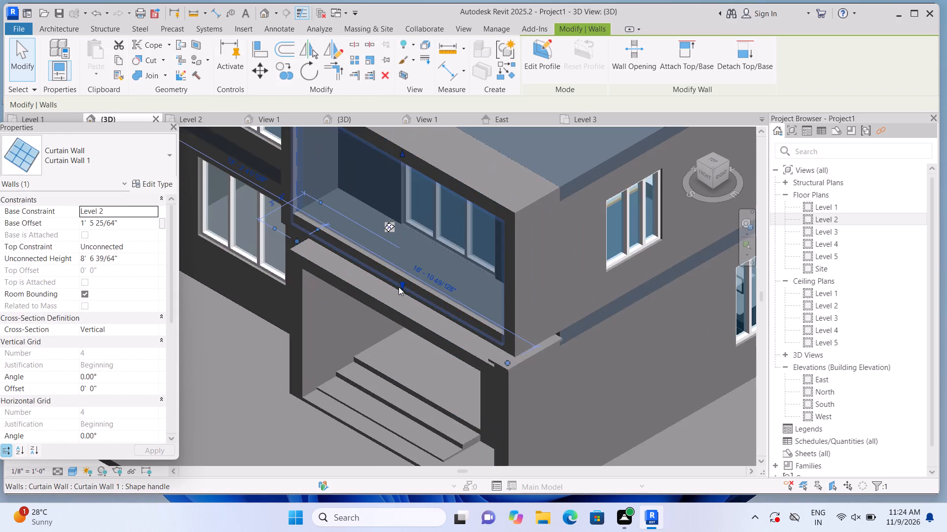
scroll(402, 293, up, 1)
drag(401, 281, 402, 271)
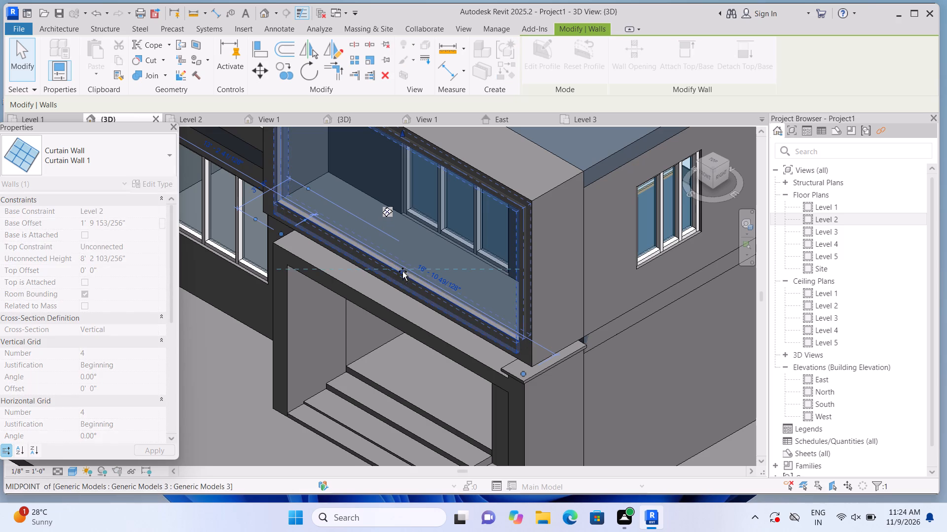
drag(402, 271, 404, 266)
key(Escape)
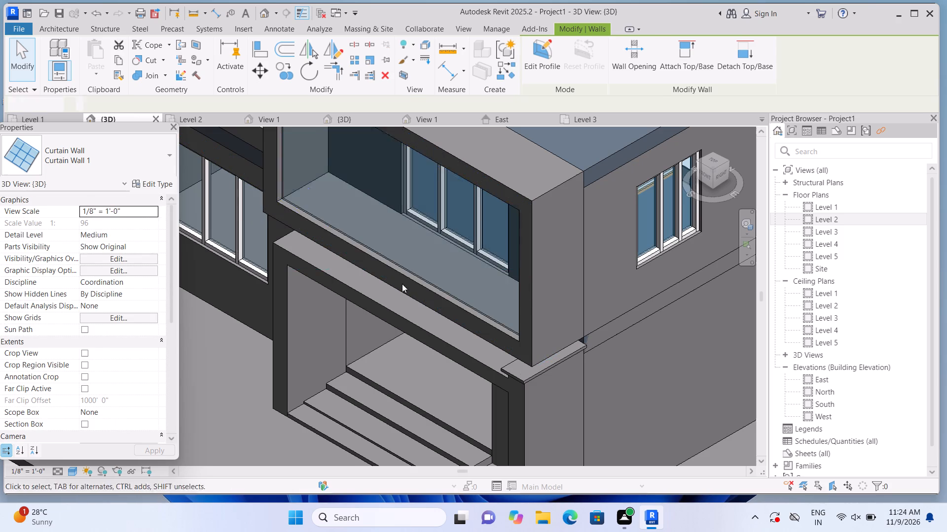
Lower the curtain wall's top to an unconnected height of about 3' 10" so it forms a glass balcony railing.
scroll(396, 324, down, 2)
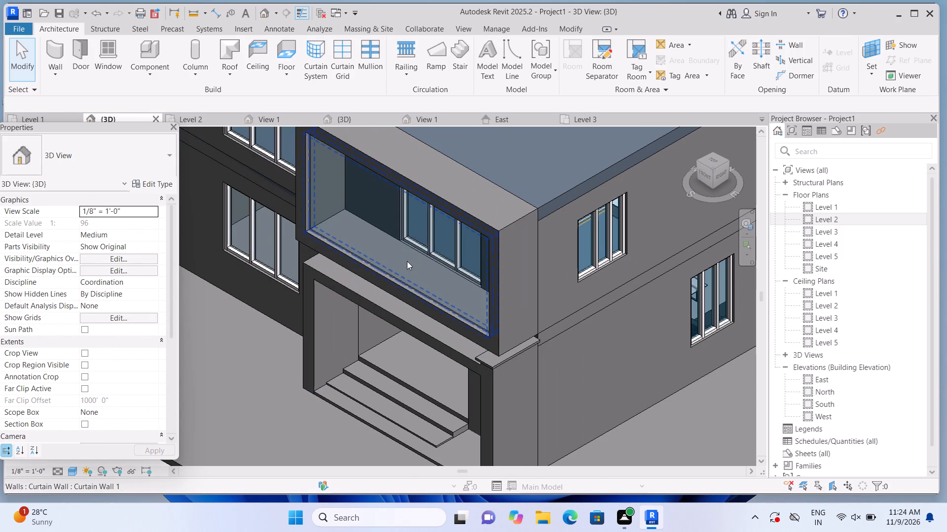
click(407, 261)
scroll(407, 261, up, 1)
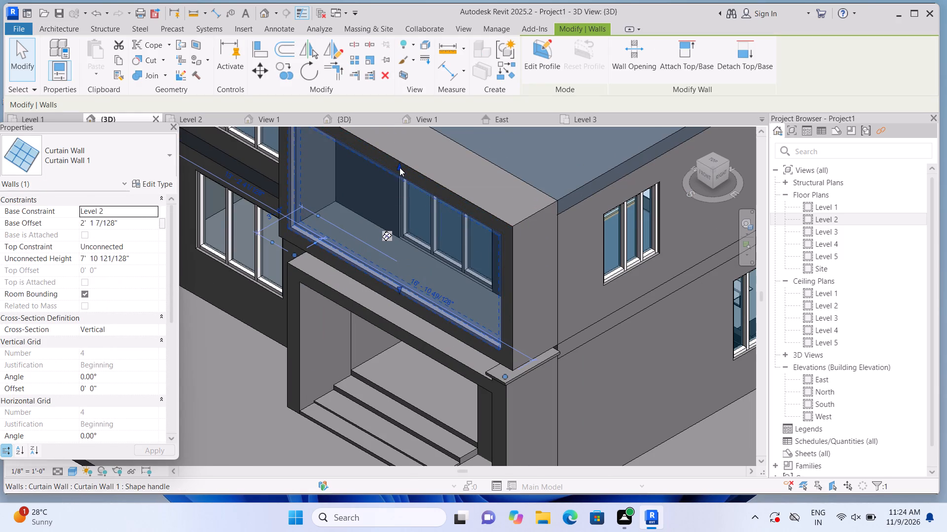
drag(400, 165, 400, 214)
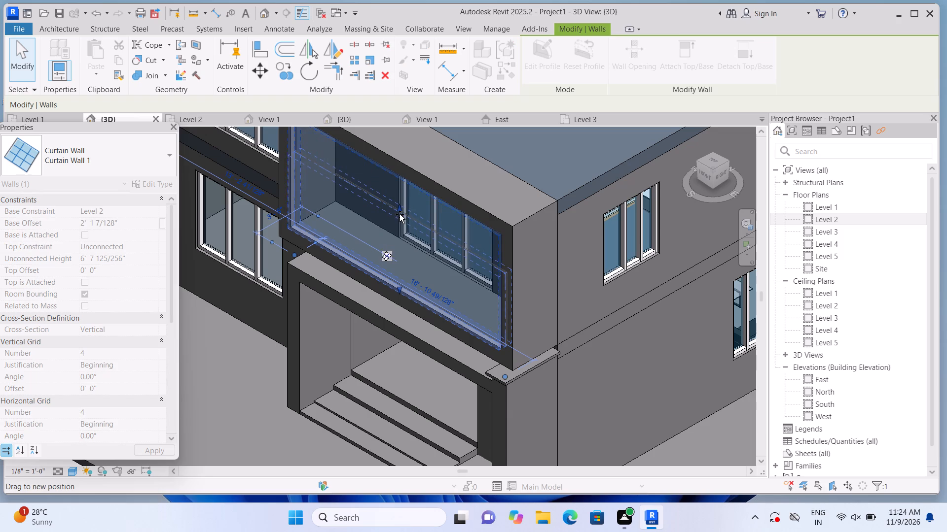
drag(400, 214, 400, 230)
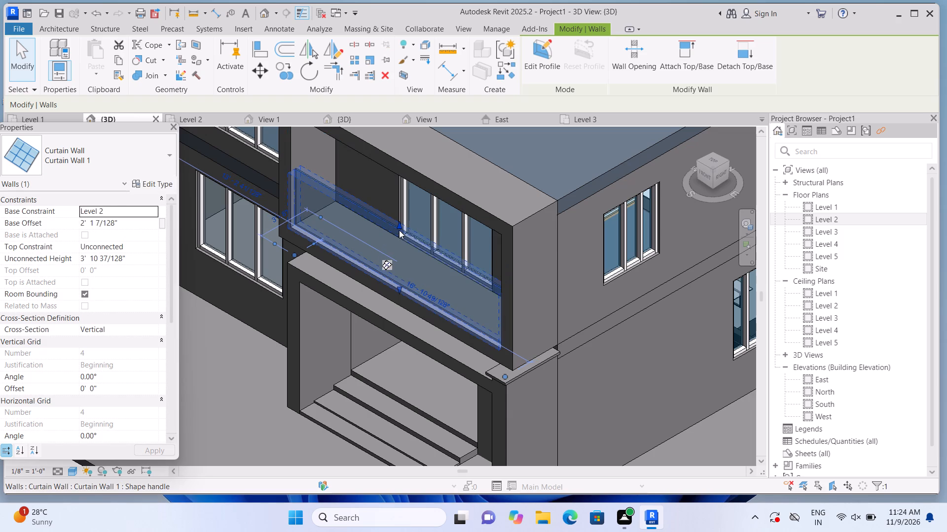
key(Escape)
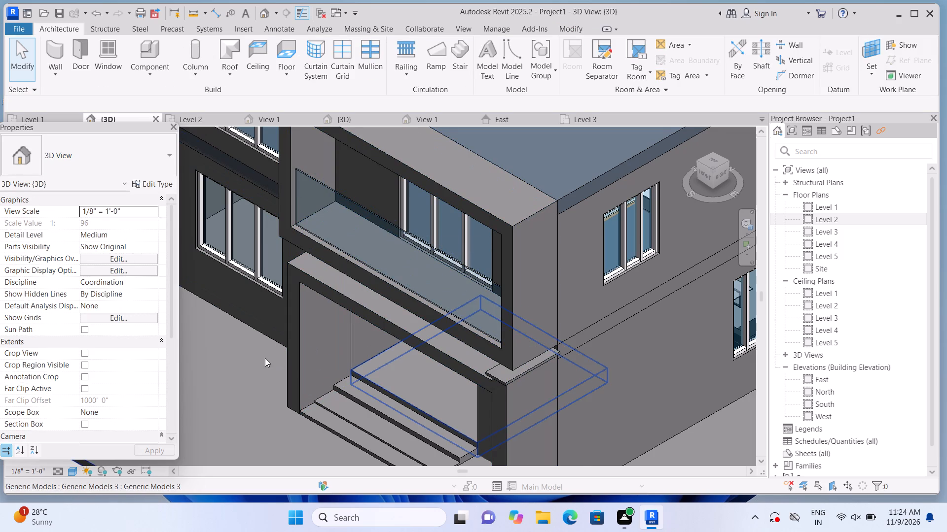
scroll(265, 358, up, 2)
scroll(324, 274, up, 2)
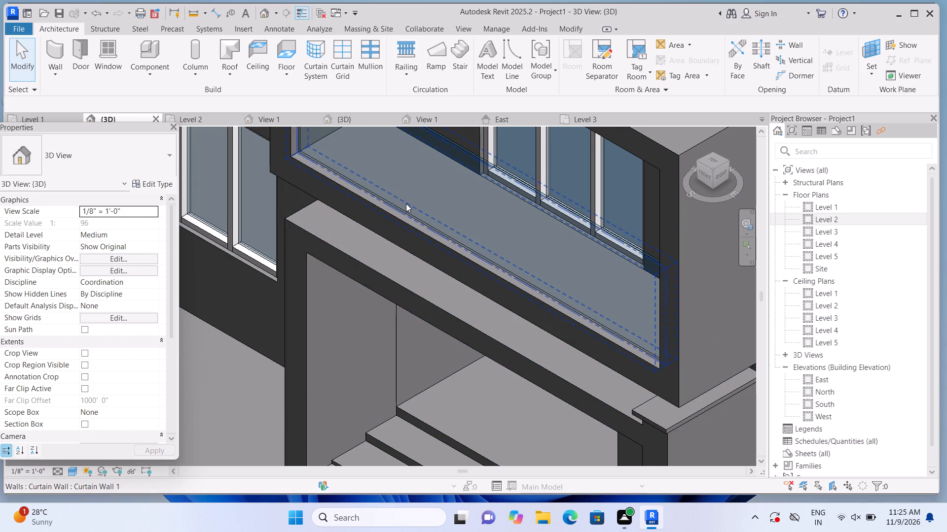
Extend the glass railing's base slightly downward so it meets the bottom strip of the balcony frame.
click(439, 197)
scroll(466, 257, up, 2)
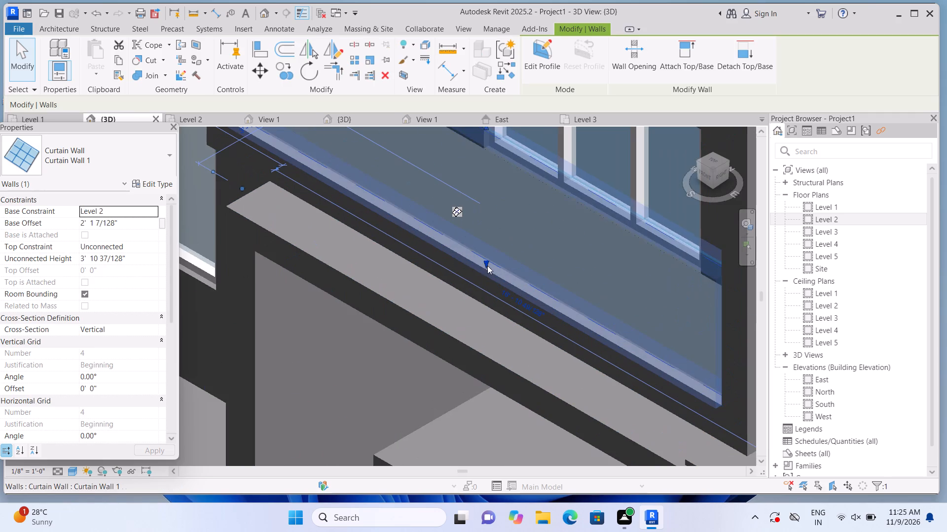
drag(485, 260, 484, 271)
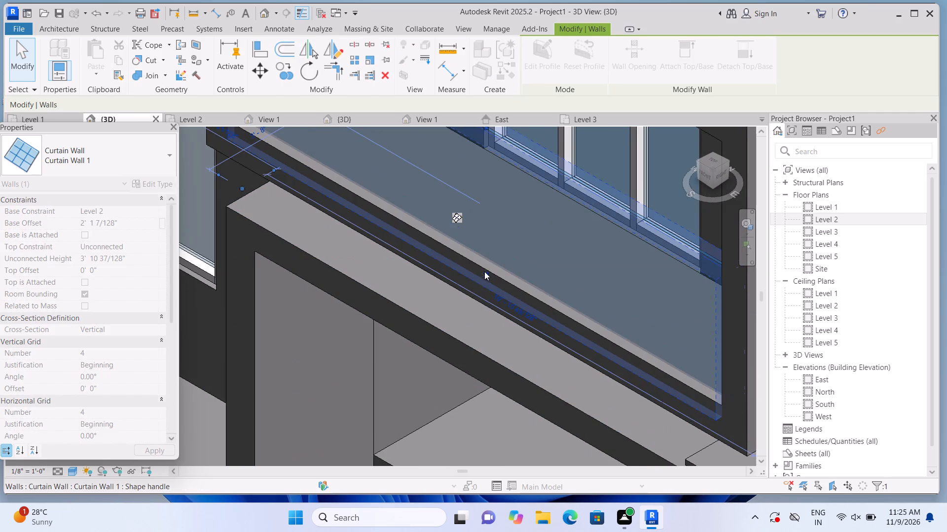
key(Escape)
scroll(461, 289, down, 7)
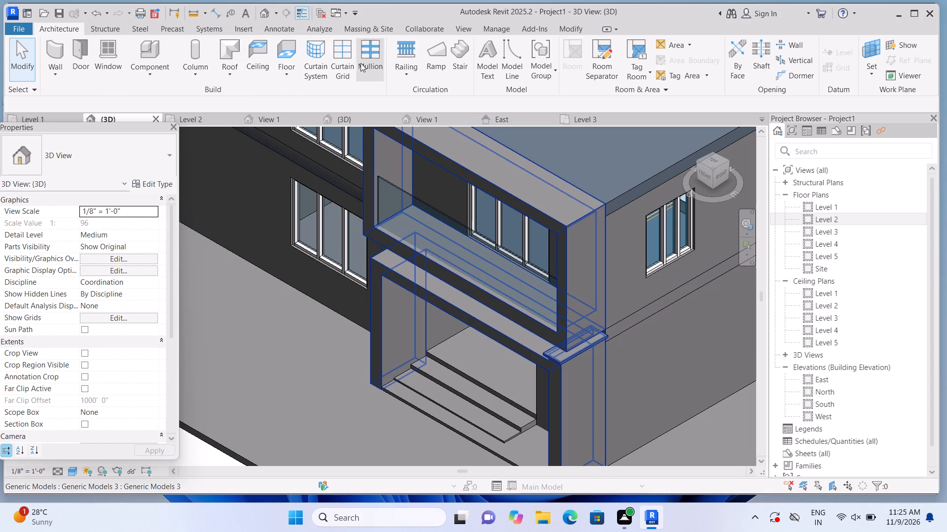
Place a 2.5" x 5" rectangular mullion along the top edge of the glass balcony railing.
click(321, 68)
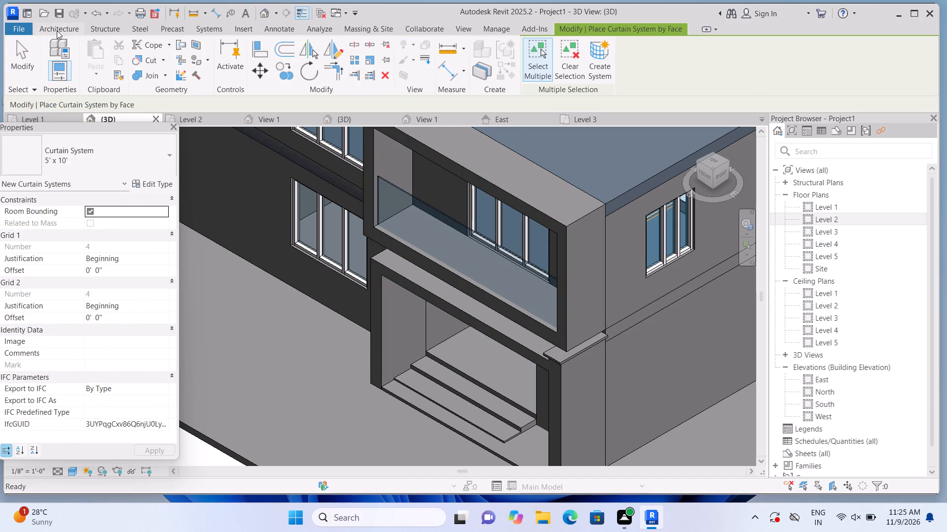
click(57, 31)
click(366, 55)
scroll(404, 216, up, 1)
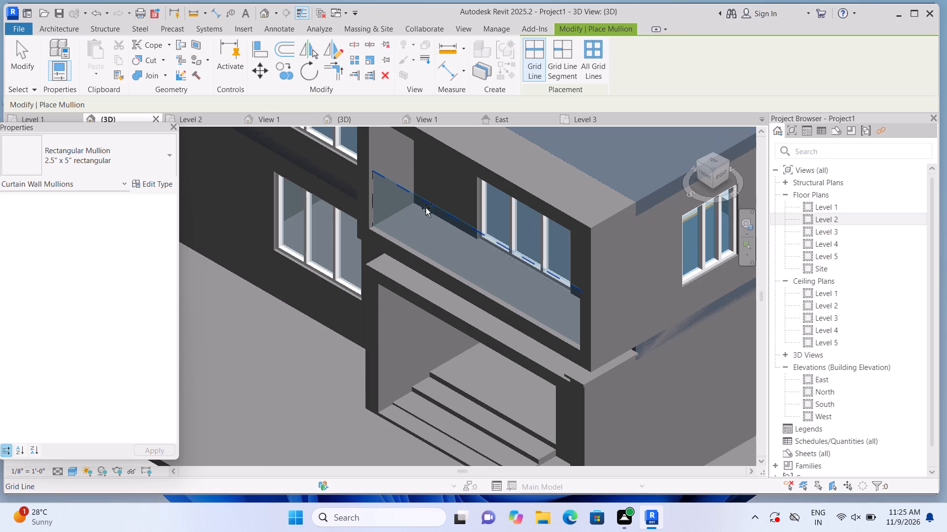
click(431, 204)
Add 2.5" x 5" rectangular mullions to both vertical side edges of the glass balcony railing.
scroll(431, 204, down, 5)
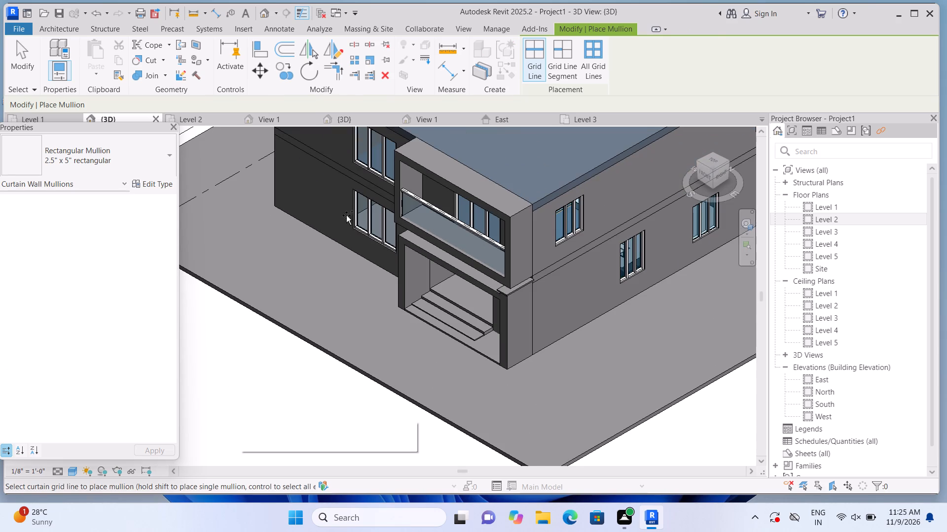
scroll(347, 206, up, 8)
scroll(403, 215, down, 6)
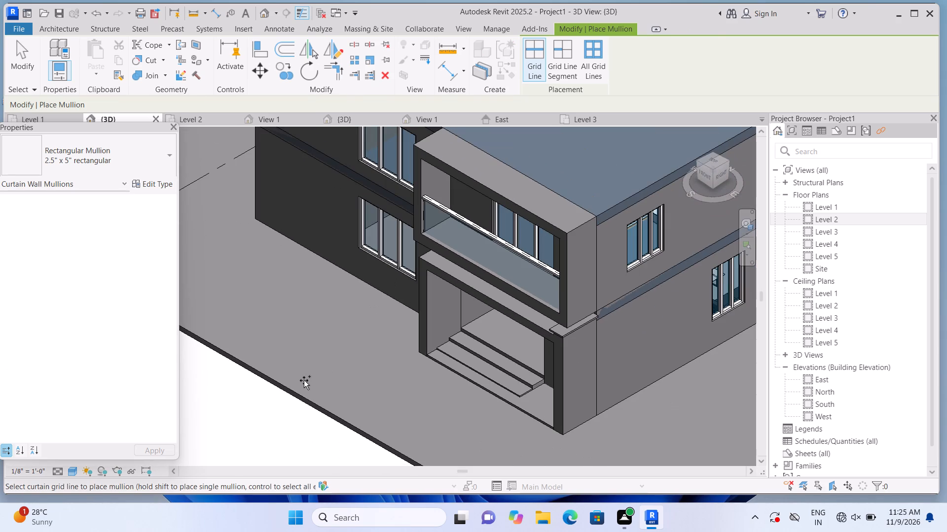
scroll(317, 380, down, 3)
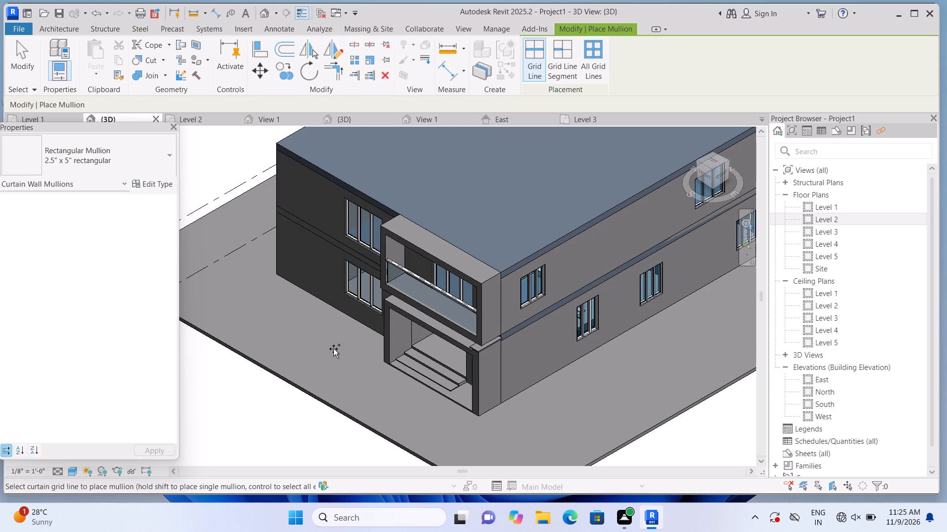
scroll(344, 321, up, 8)
click(426, 210)
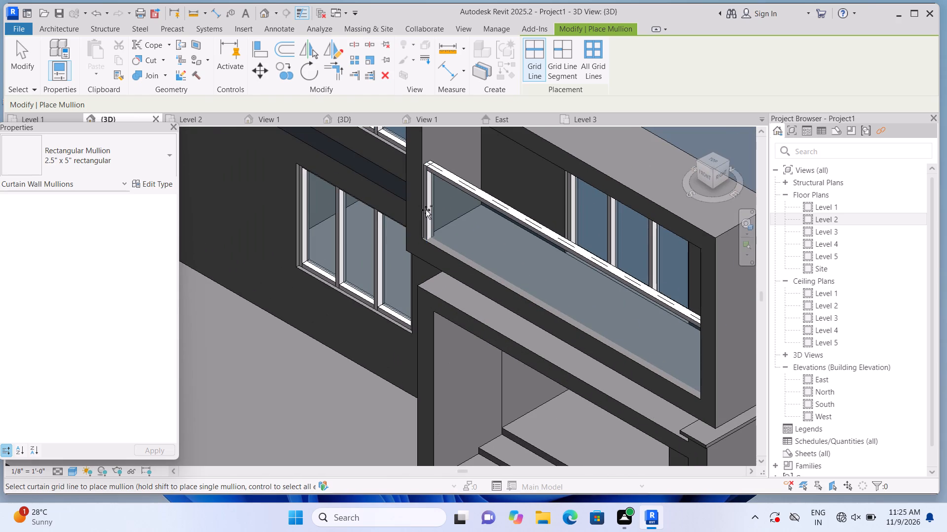
scroll(425, 213, down, 2)
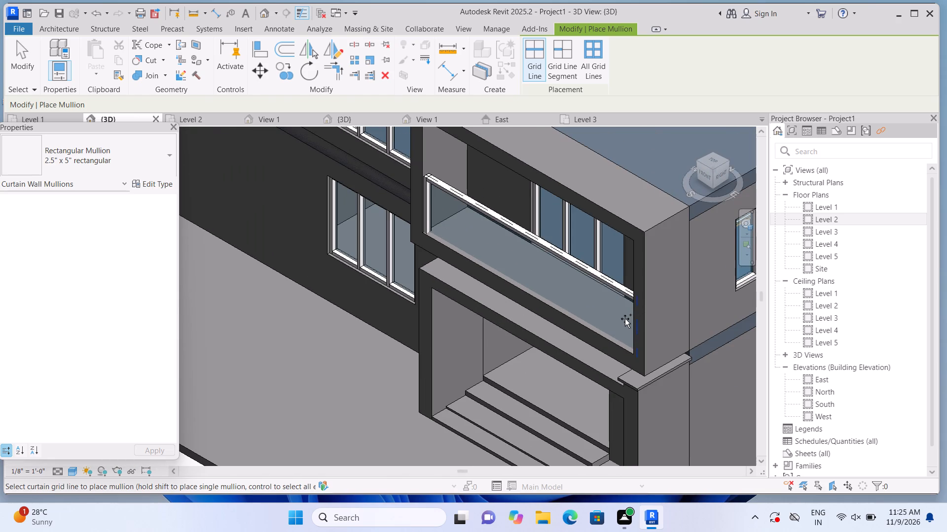
click(625, 319)
scroll(625, 319, down, 5)
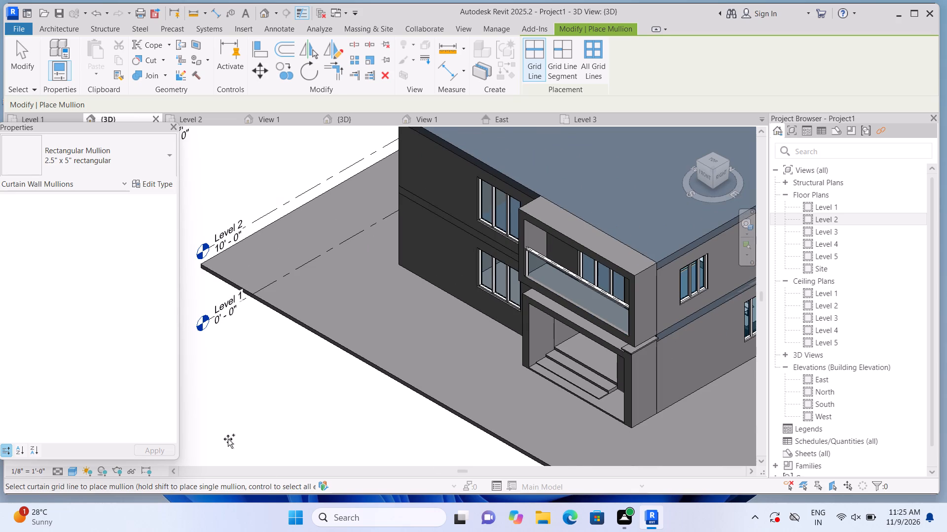
key(Escape)
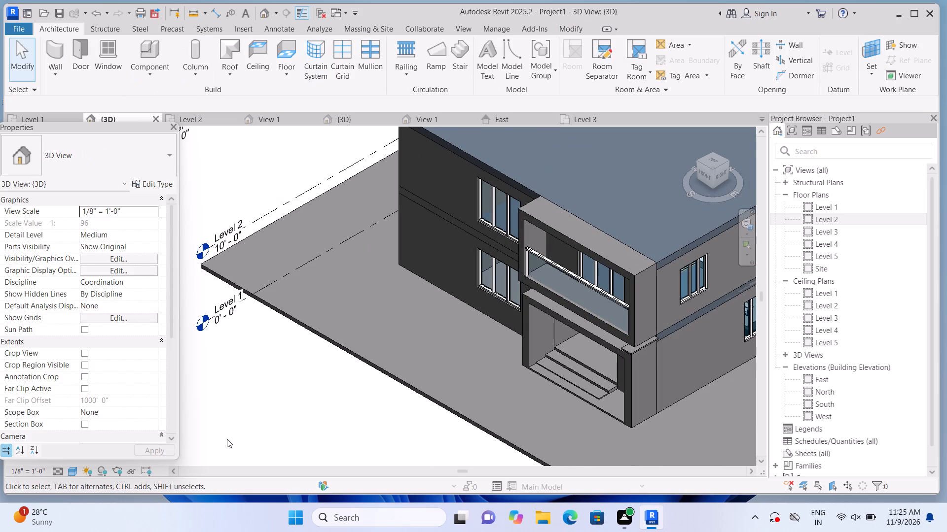
Examine the house and its finished balcony railing from several angles, ending with the straight front view.
scroll(227, 439, down, 2)
shift+middle_drag(223, 454, 237, 320)
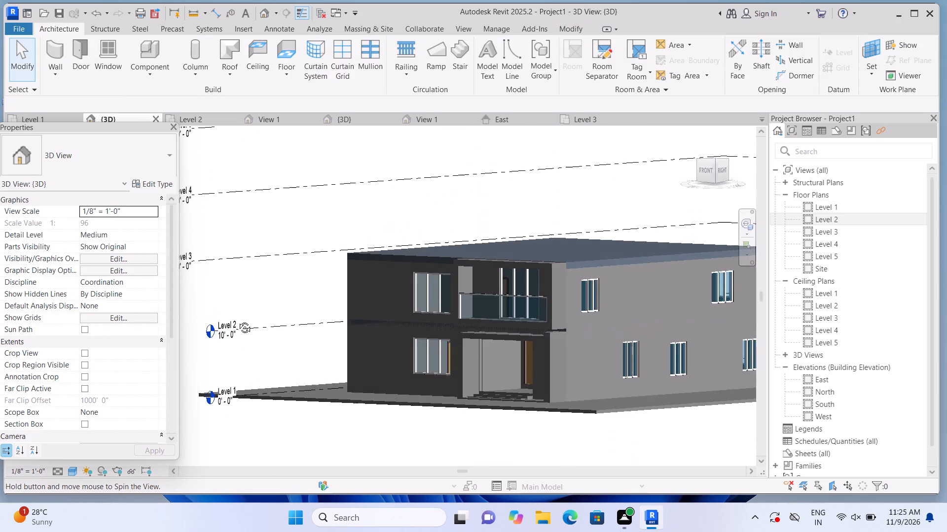
shift+middle_drag(237, 320, 203, 332)
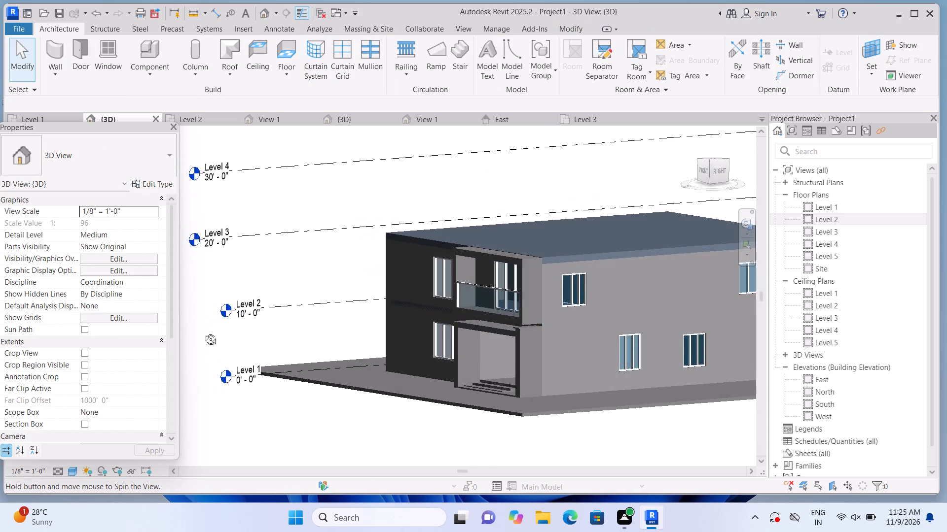
shift+middle_drag(203, 332, 309, 368)
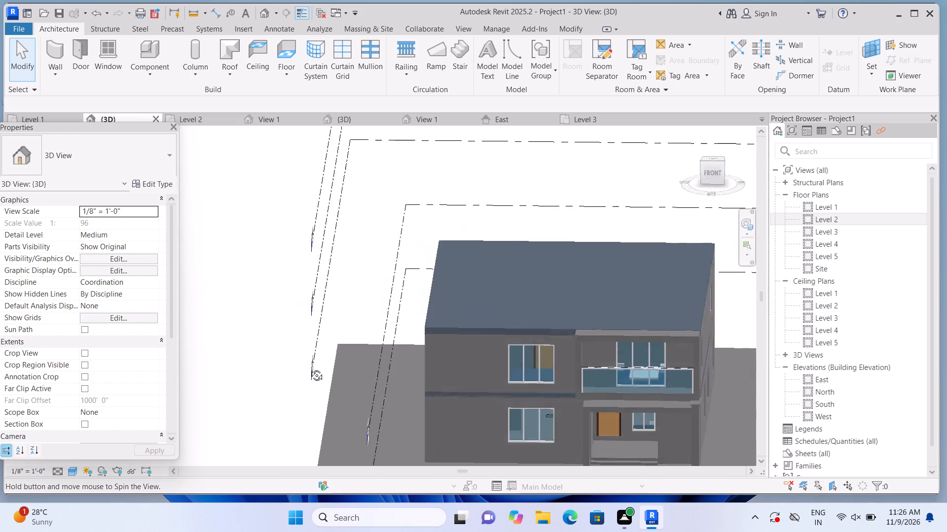
shift+middle_drag(309, 368, 283, 368)
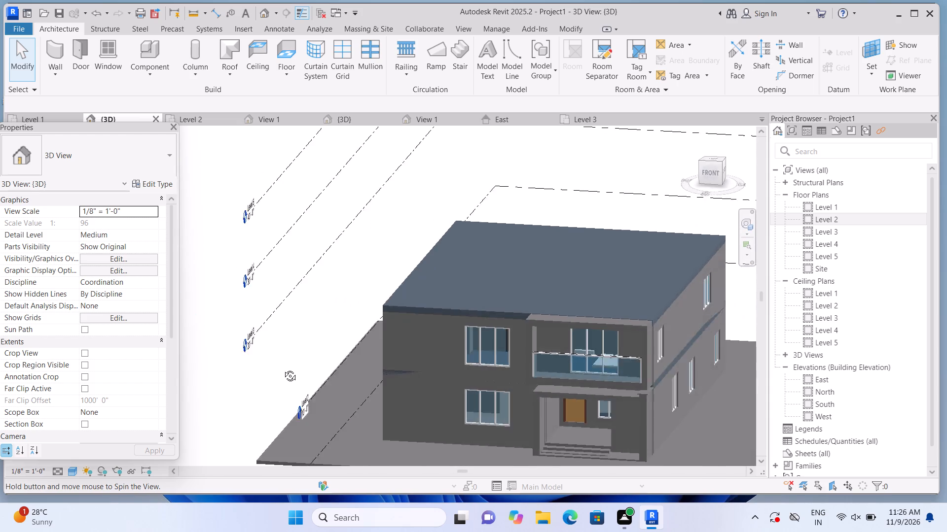
shift+middle_drag(283, 368, 179, 370)
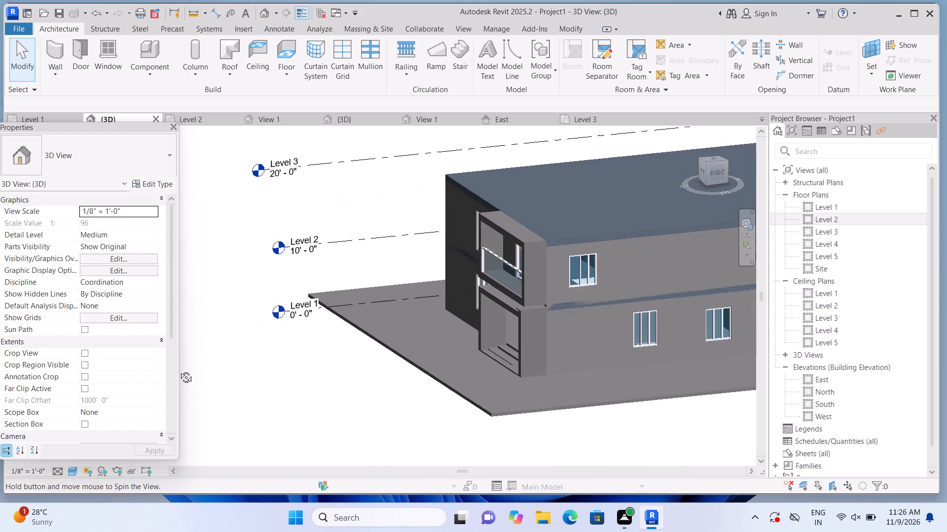
shift+middle_drag(179, 370, 205, 387)
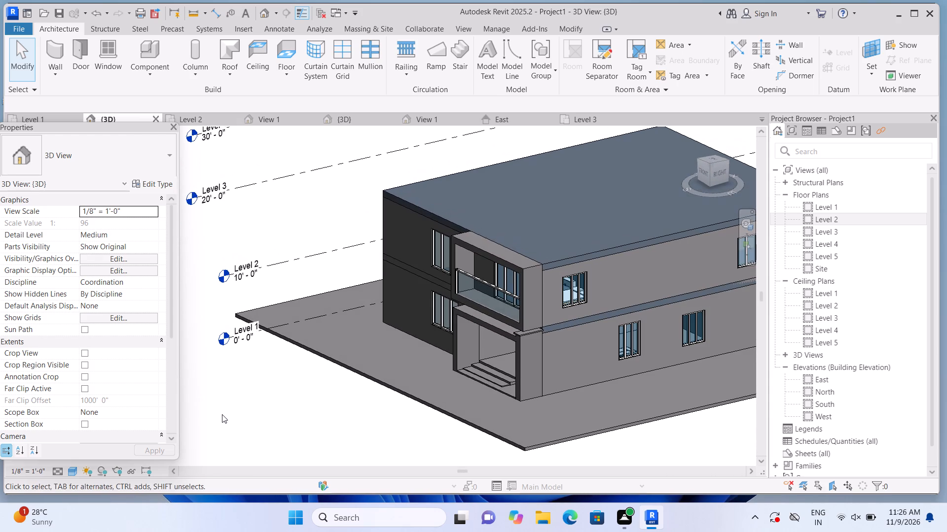
click(704, 173)
scroll(317, 317, up, 5)
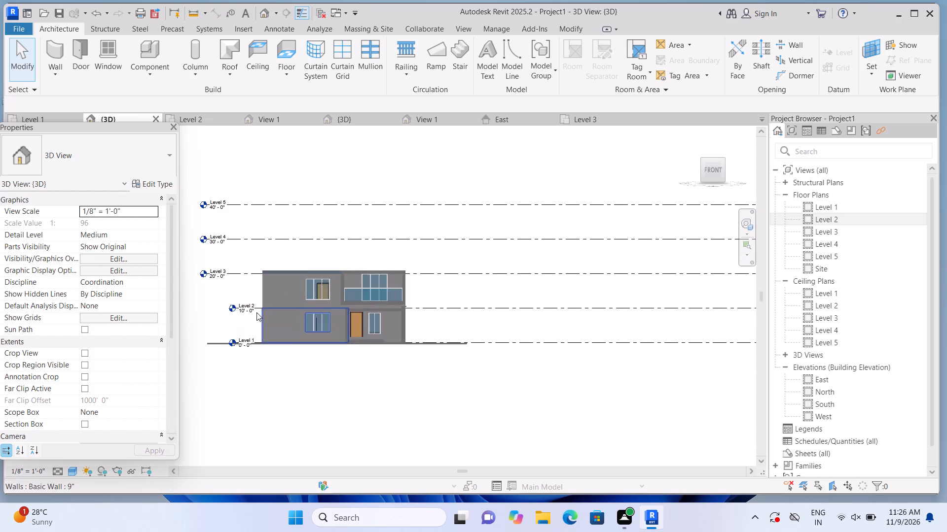
scroll(256, 312, up, 10)
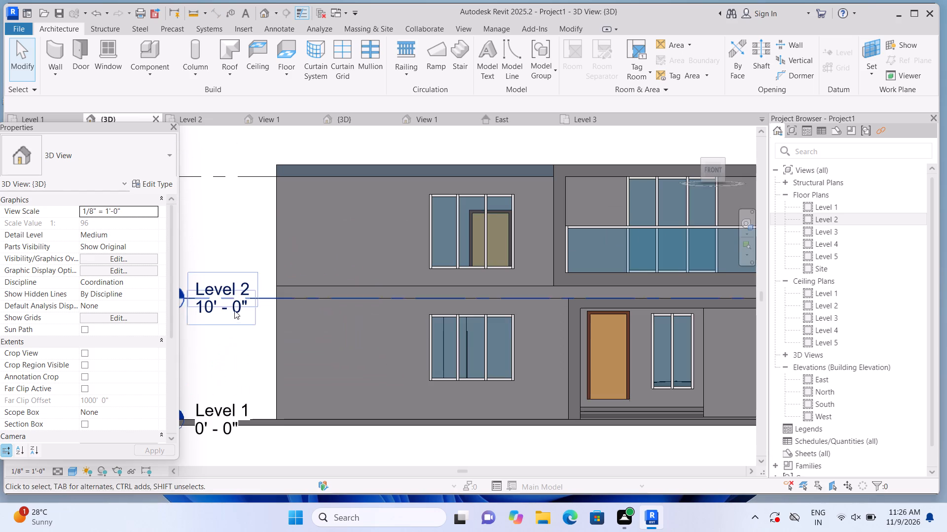
scroll(246, 212, down, 1)
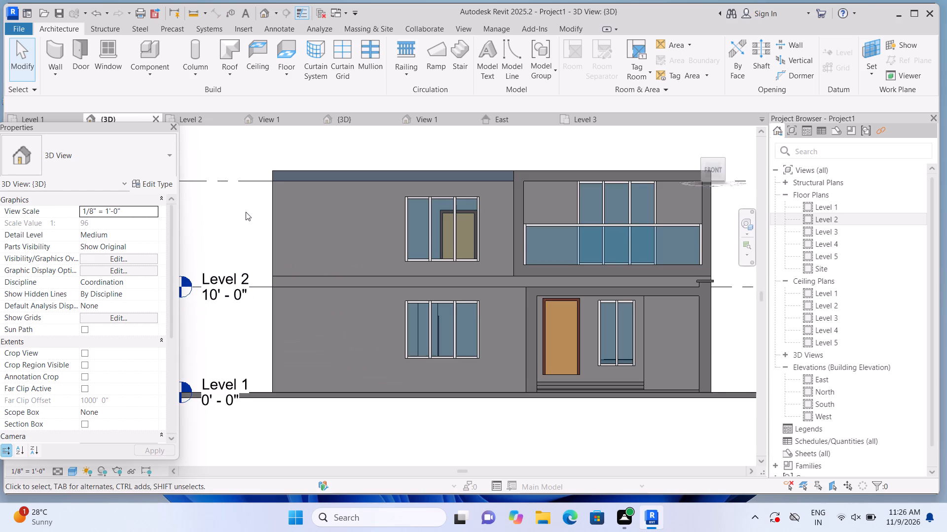
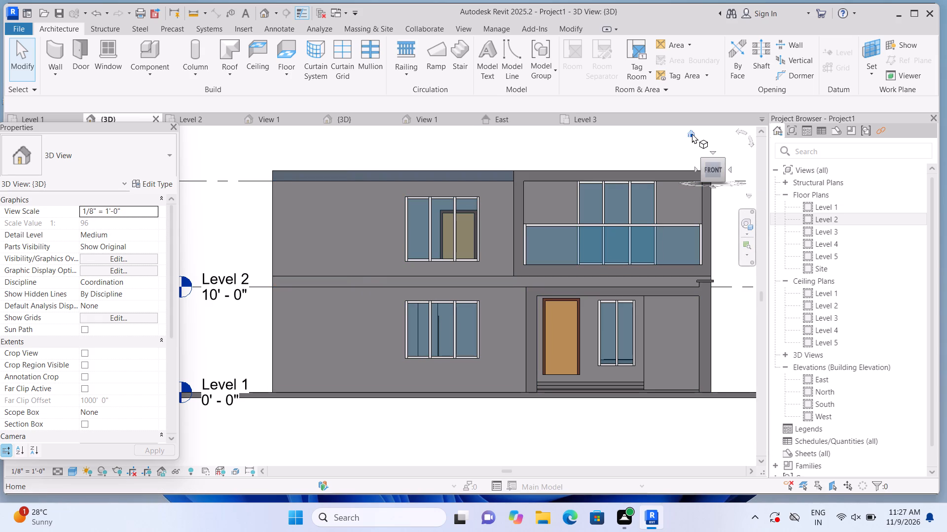
Open the Level 3 floor plan and examine the front bedroom and balcony area of the house.
click(692, 133)
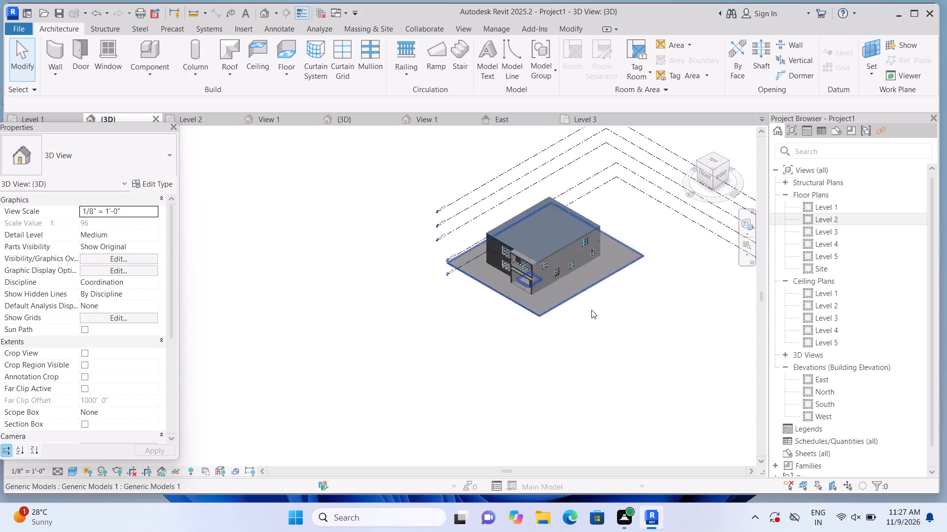
scroll(246, 342, up, 8)
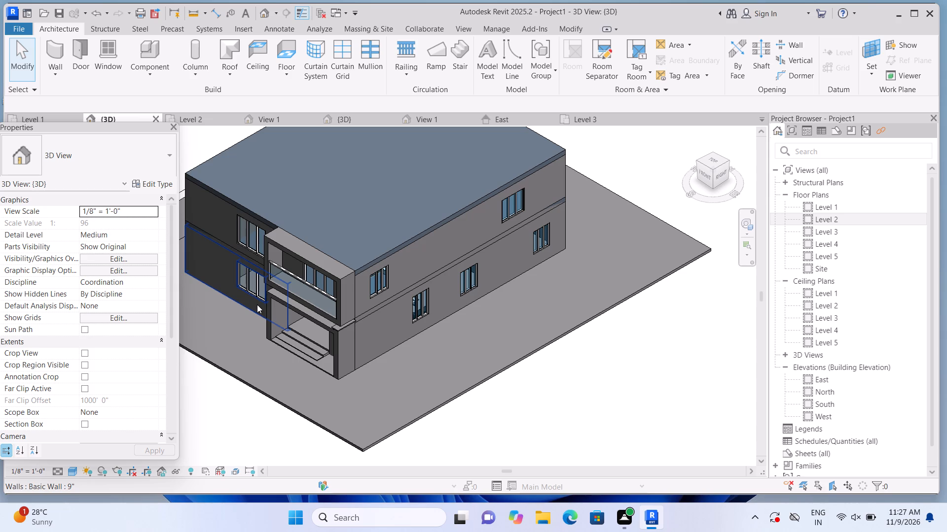
double_click(809, 229)
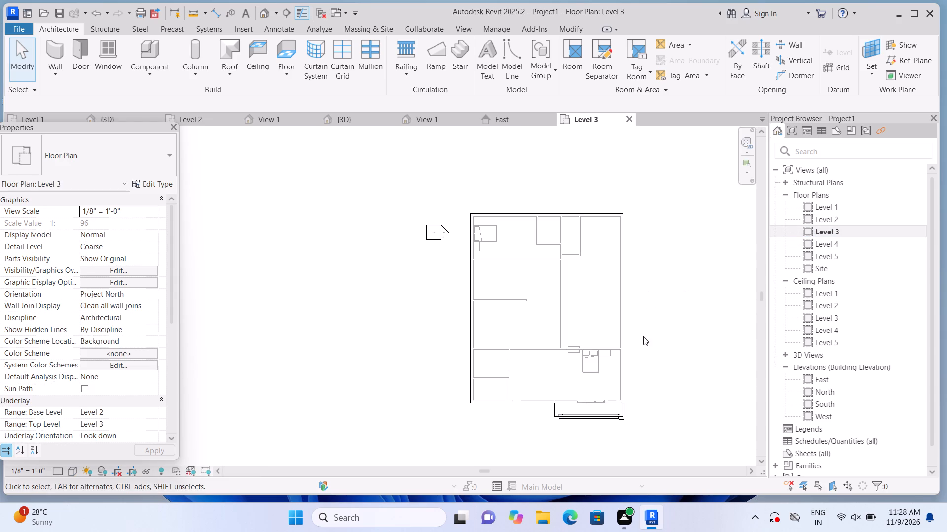
middle_drag(647, 346, 621, 314)
scroll(621, 313, up, 2)
scroll(615, 359, up, 1)
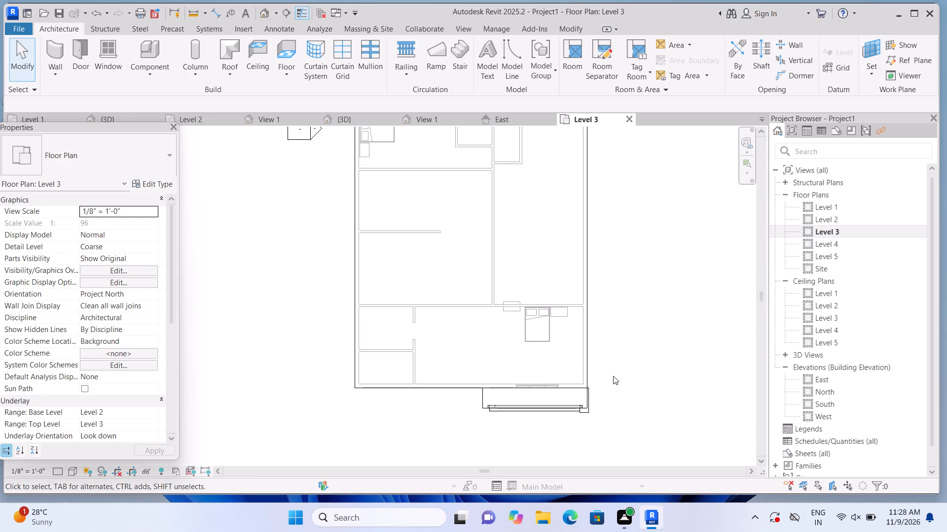
middle_drag(611, 374, 610, 318)
scroll(610, 318, up, 2)
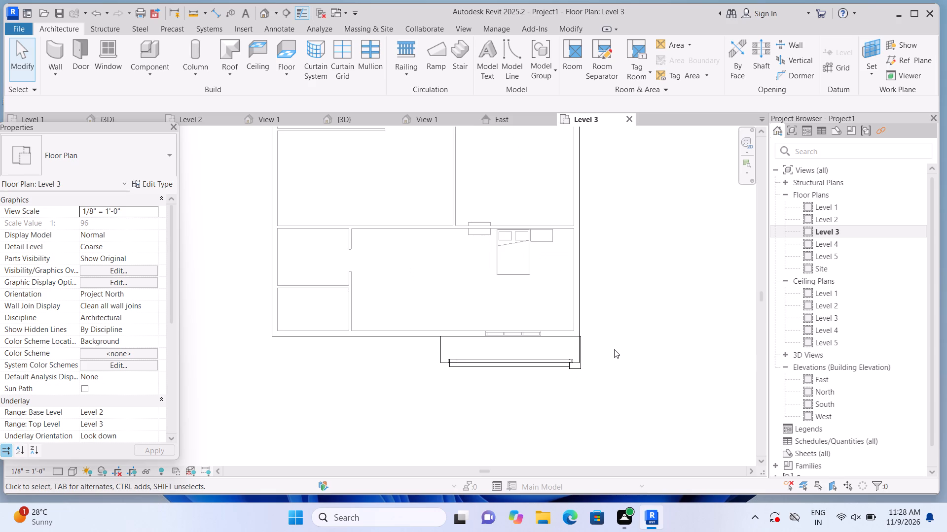
scroll(614, 349, up, 2)
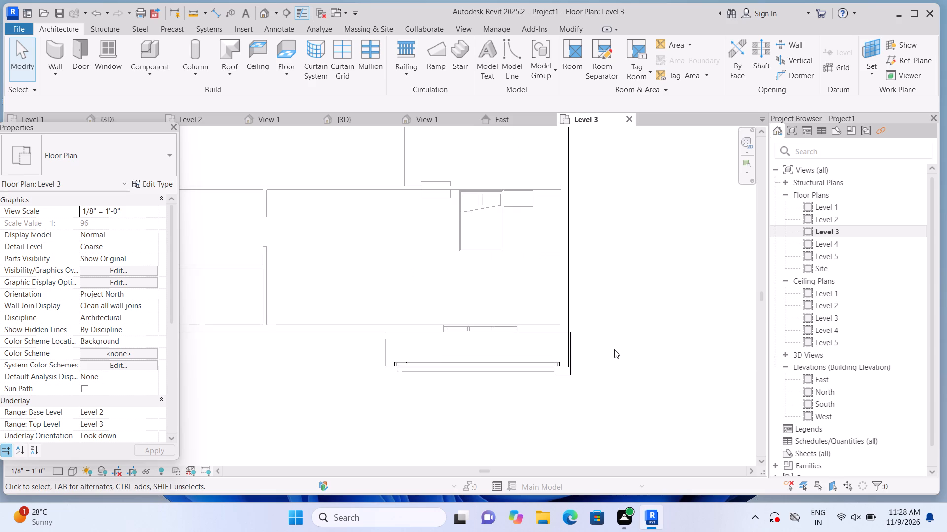
middle_drag(614, 349, 652, 403)
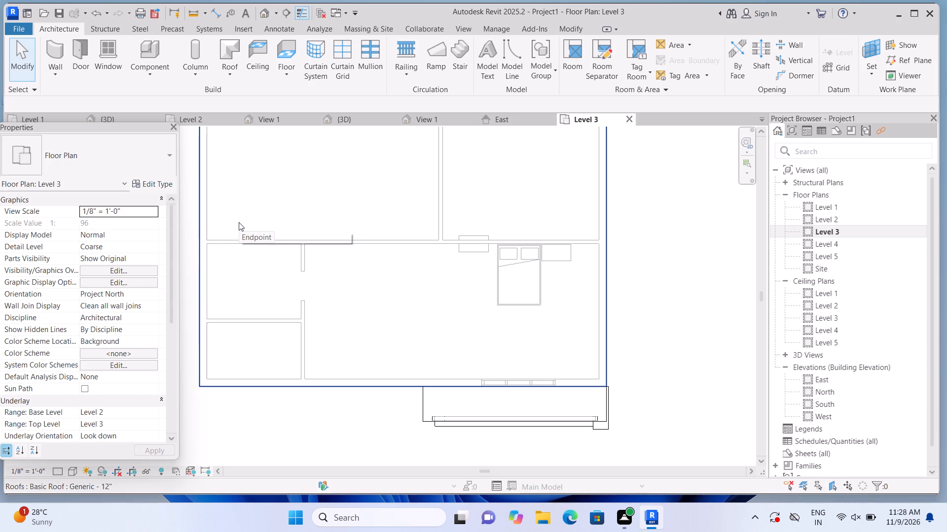
middle_drag(347, 315, 360, 279)
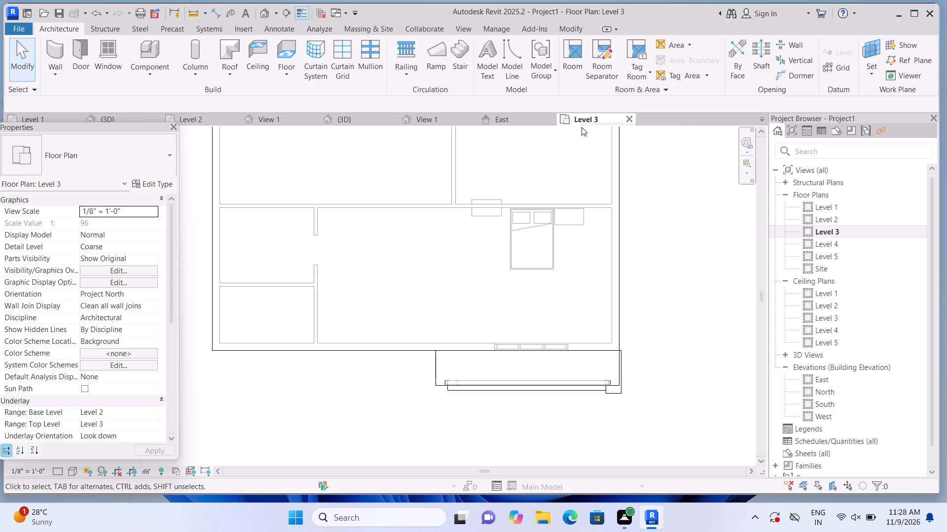
scroll(590, 195, down, 1)
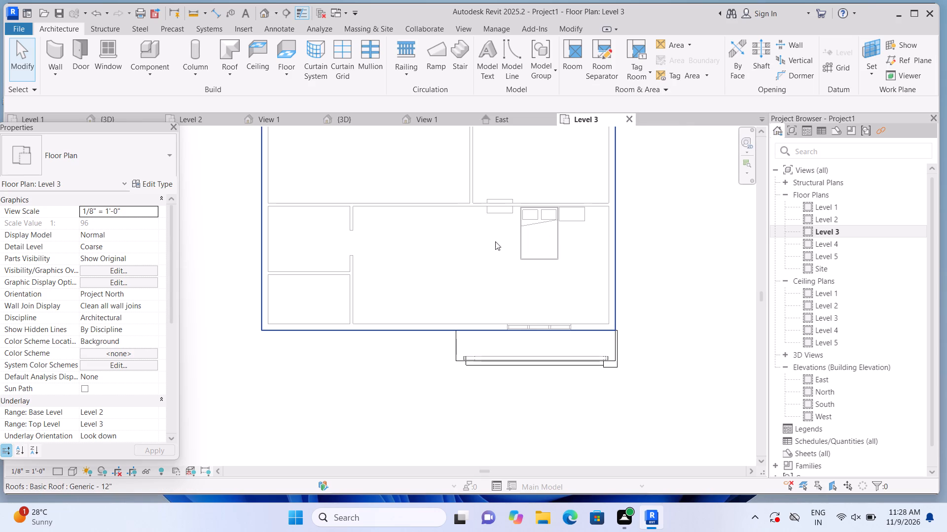
middle_drag(476, 236, 476, 276)
middle_drag(485, 294, 433, 249)
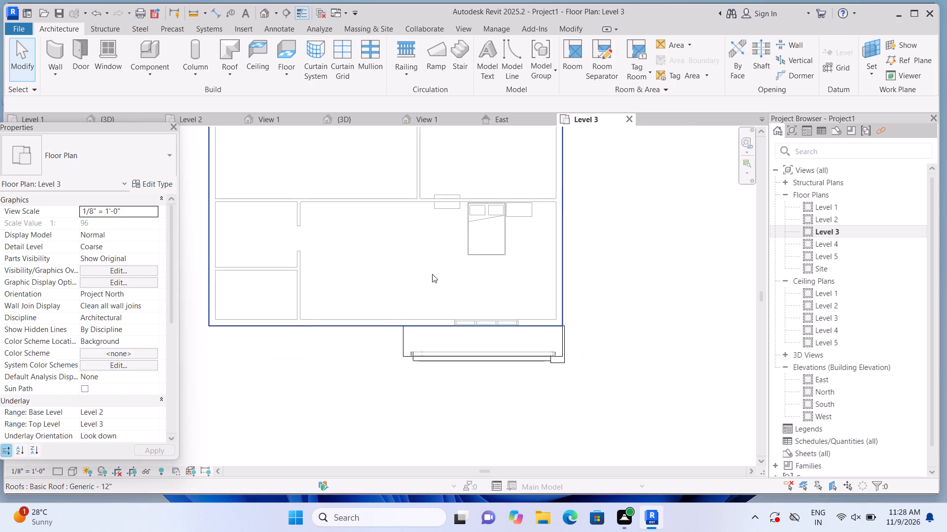
scroll(418, 289, up, 1)
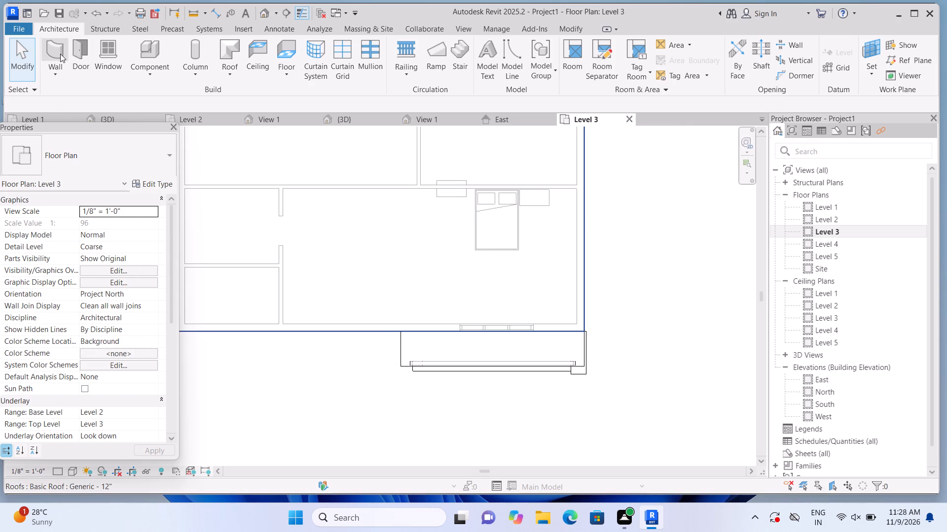
Draw Basic Wall 9" walls on Level 3 from inside the balcony: a side wall about 5'-6" long and a back wall 15'-6" long.
click(60, 54)
middle_drag(379, 243, 345, 247)
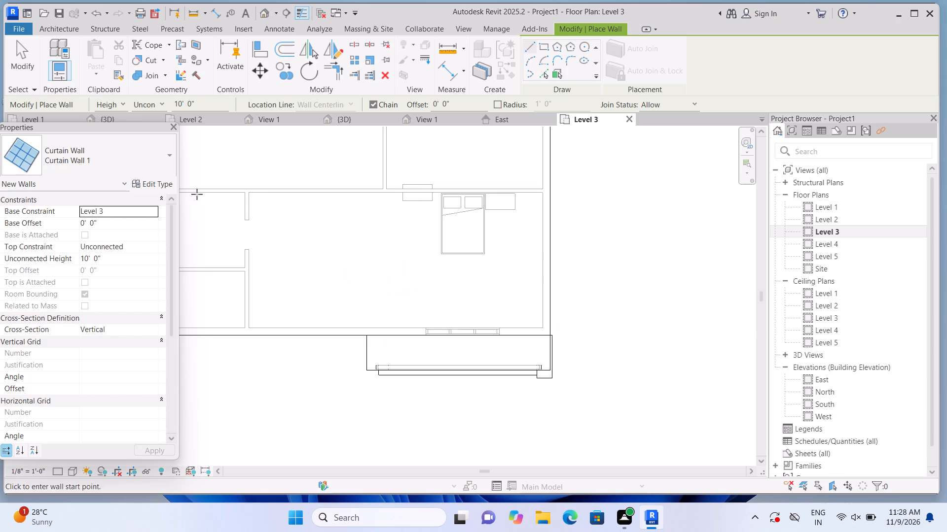
click(170, 159)
scroll(124, 284, down, 2)
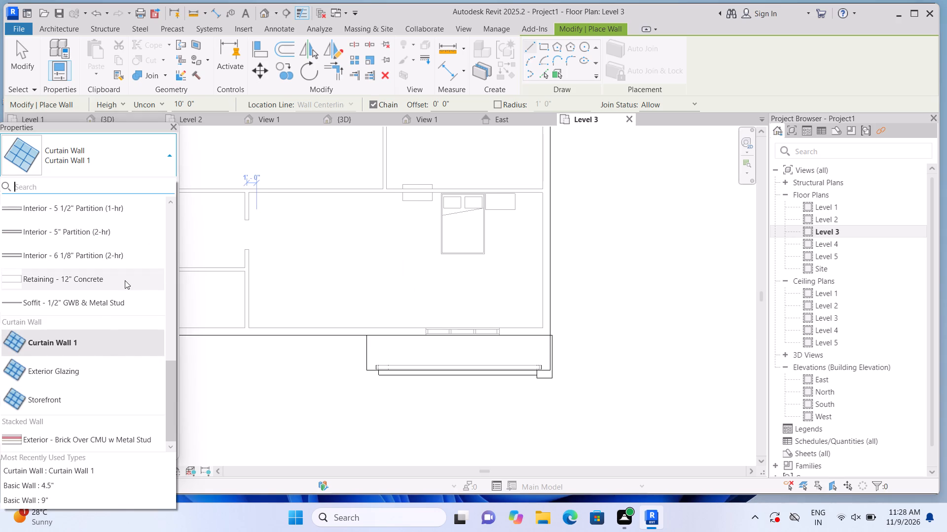
scroll(103, 353, up, 7)
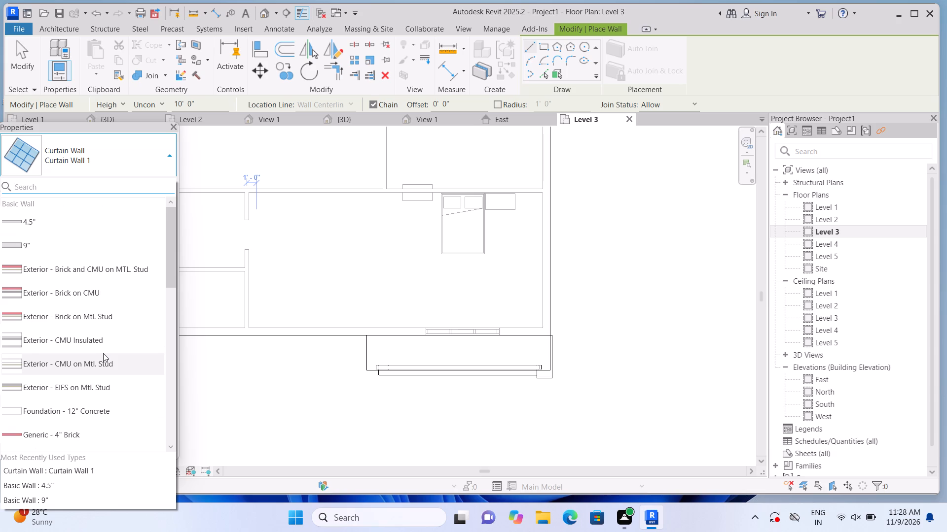
click(104, 242)
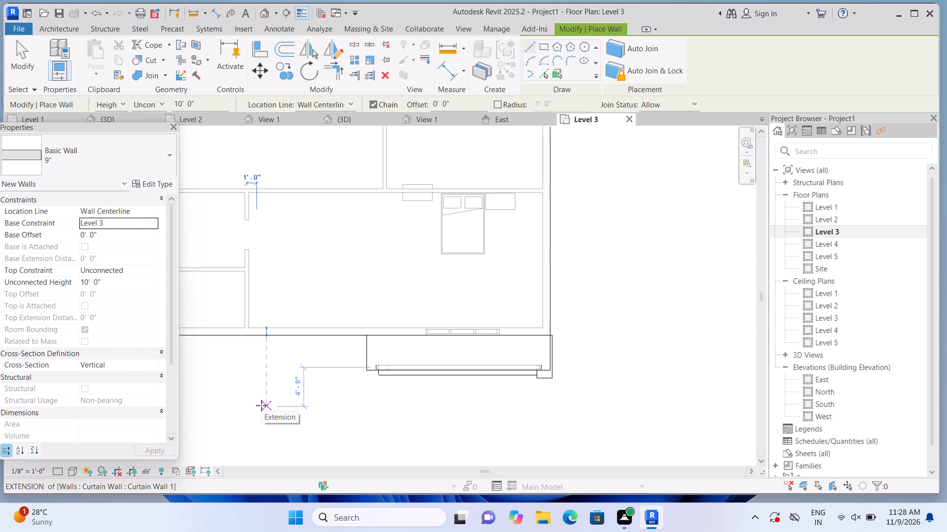
scroll(386, 332, up, 1)
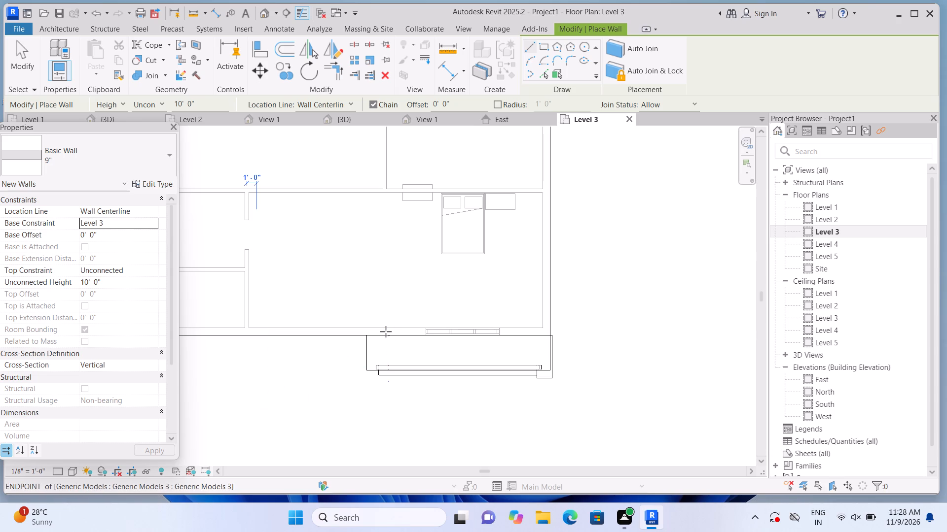
scroll(386, 332, up, 1)
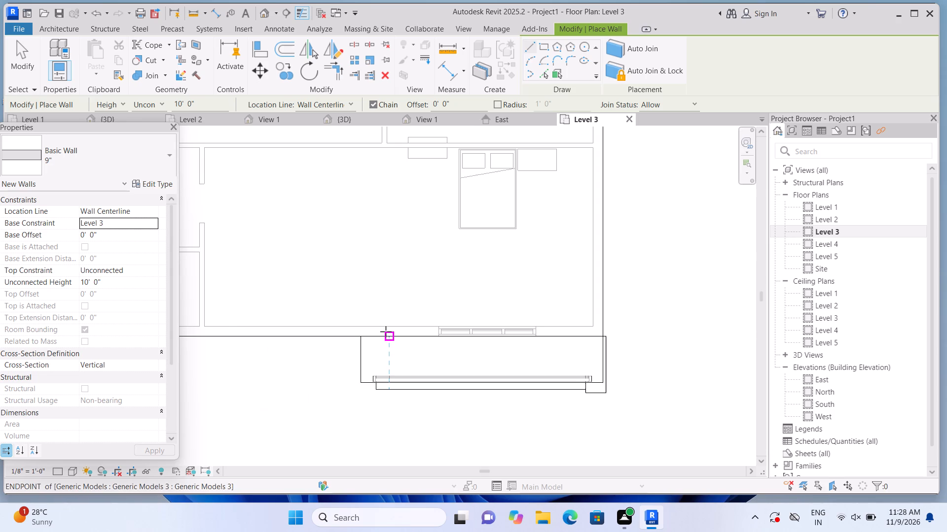
scroll(386, 332, up, 1)
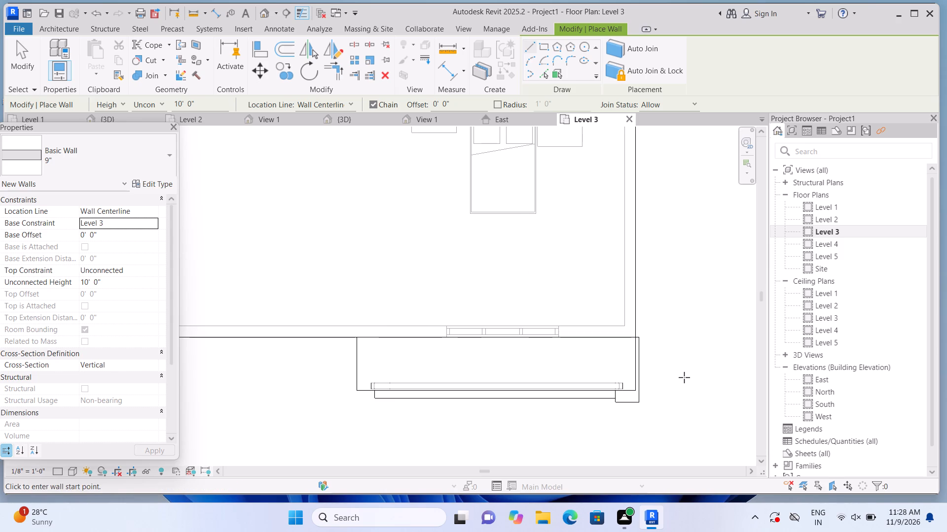
shift+middle_drag(684, 377, 659, 384)
scroll(659, 384, down, 5)
middle_drag(663, 368, 628, 428)
middle_drag(628, 428, 624, 389)
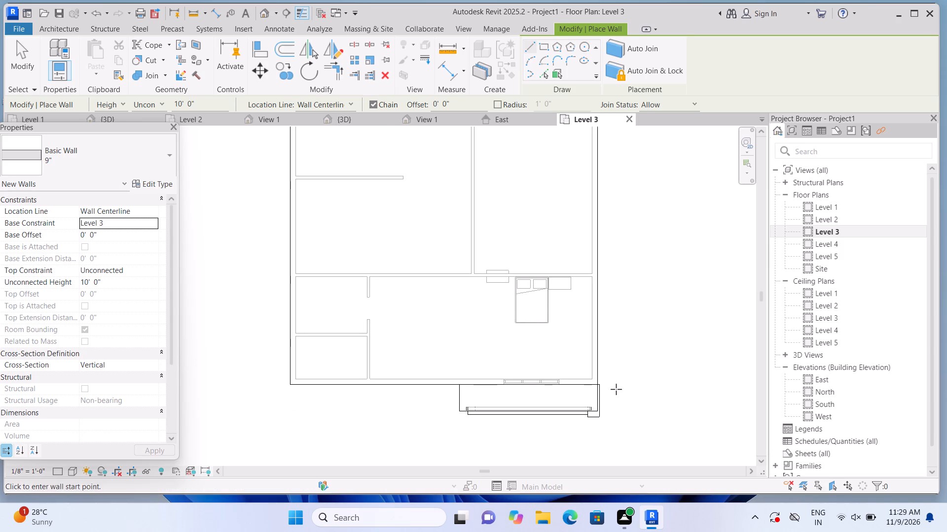
scroll(489, 388, up, 3)
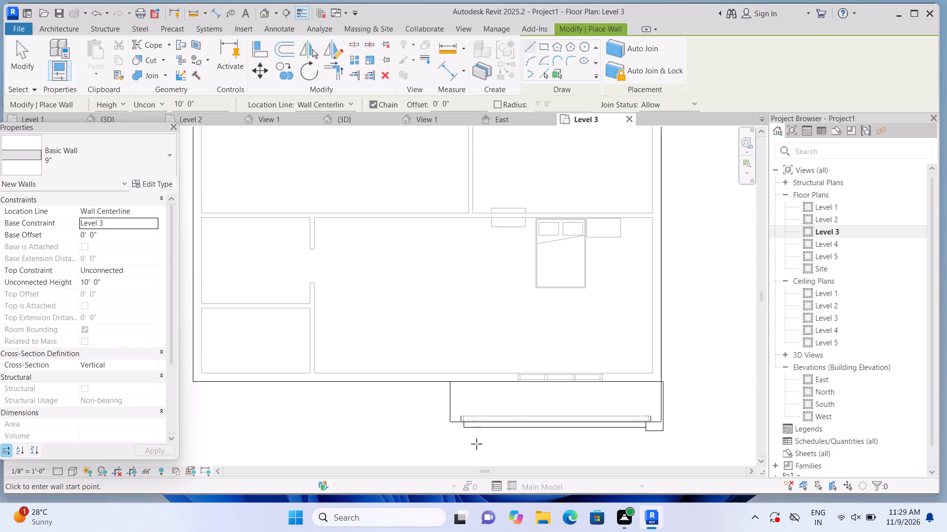
click(467, 399)
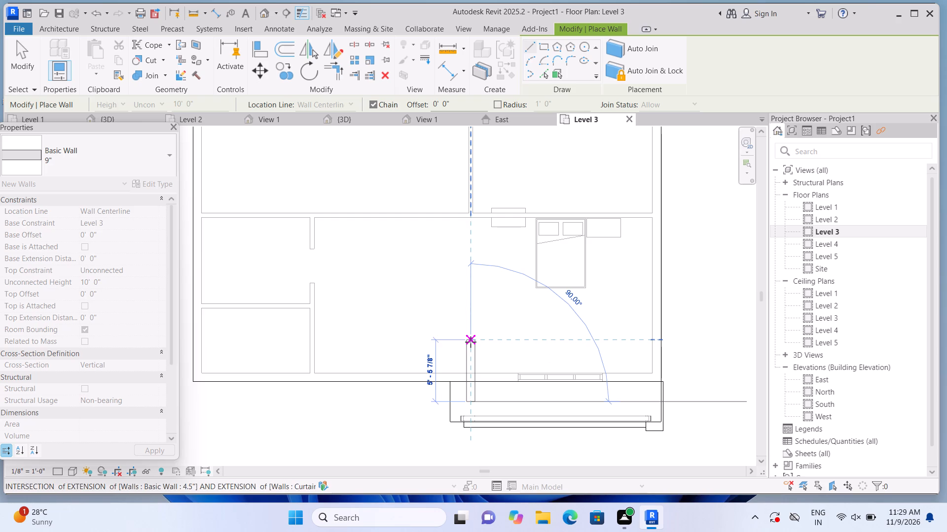
click(471, 339)
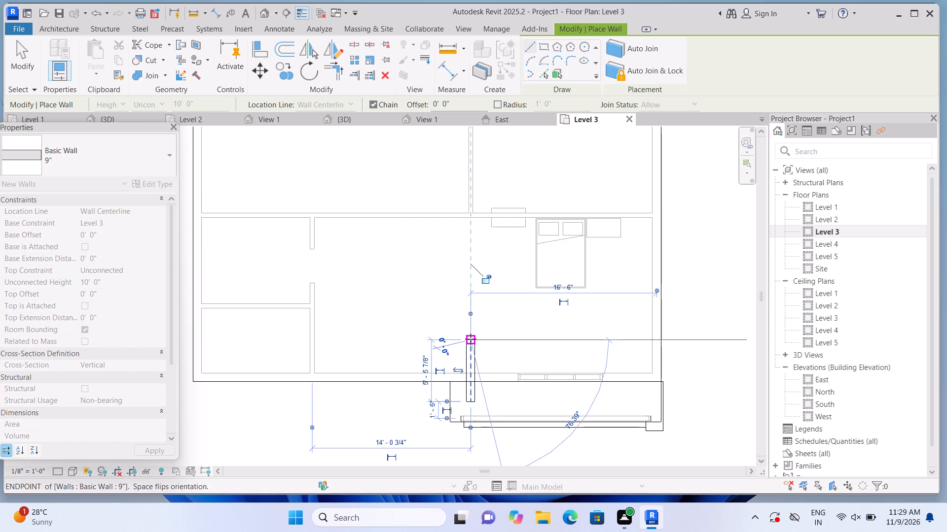
click(643, 337)
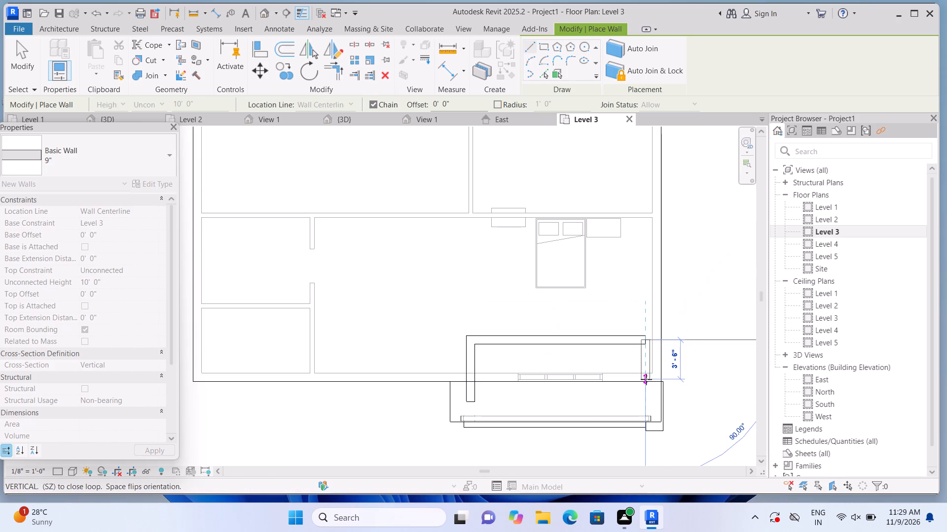
key(Escape)
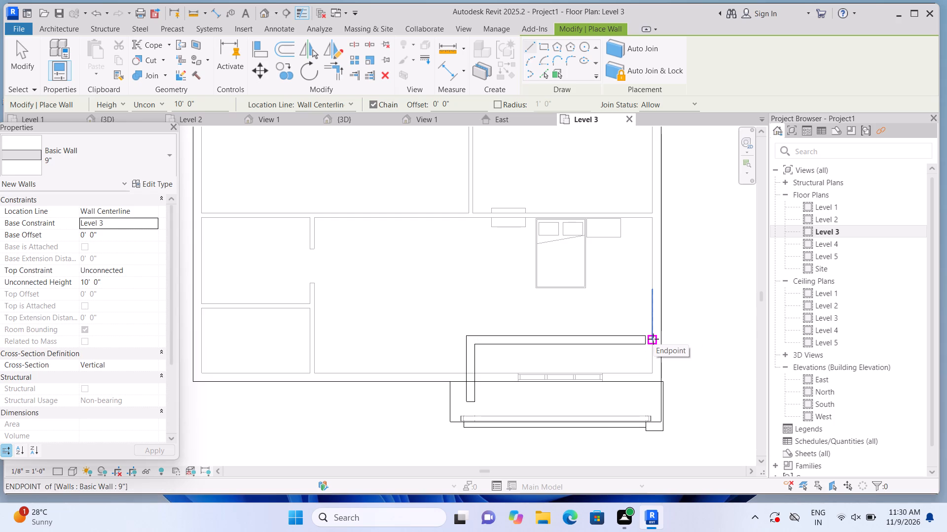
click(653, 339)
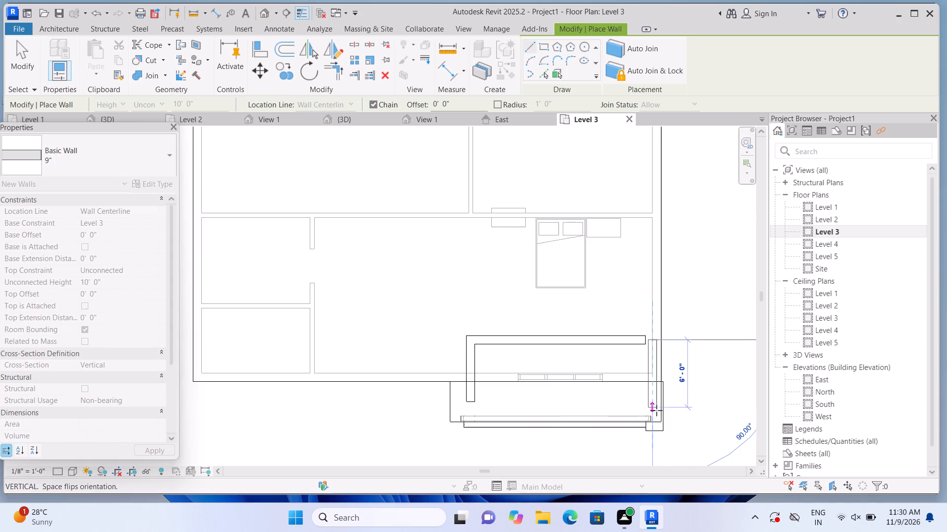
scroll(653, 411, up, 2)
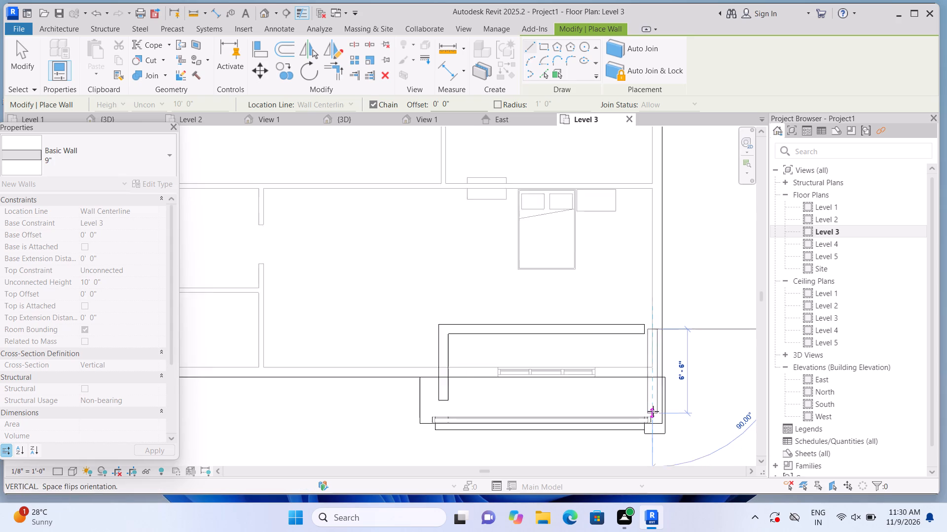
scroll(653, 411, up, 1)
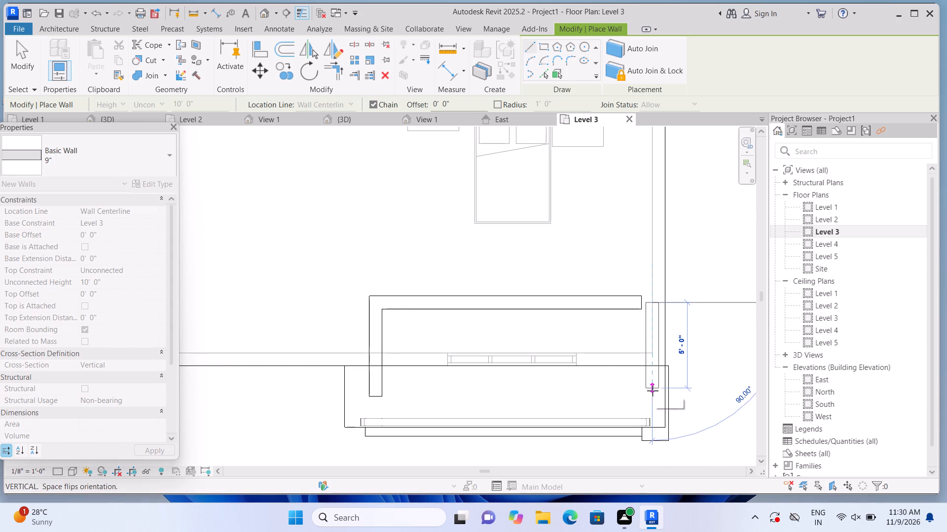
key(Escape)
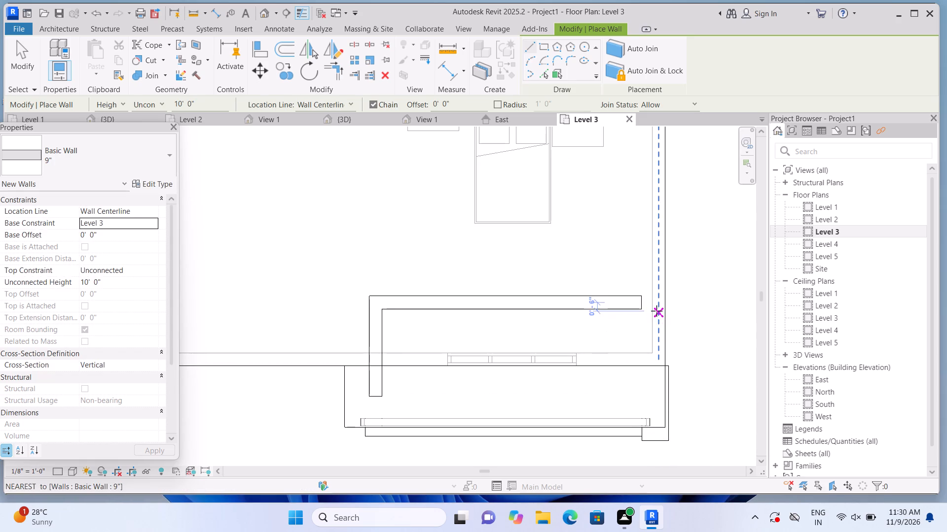
Draw a 9" side wall along the house's east wall line and a 16'-6" front wall across the balcony joining both side walls.
click(656, 311)
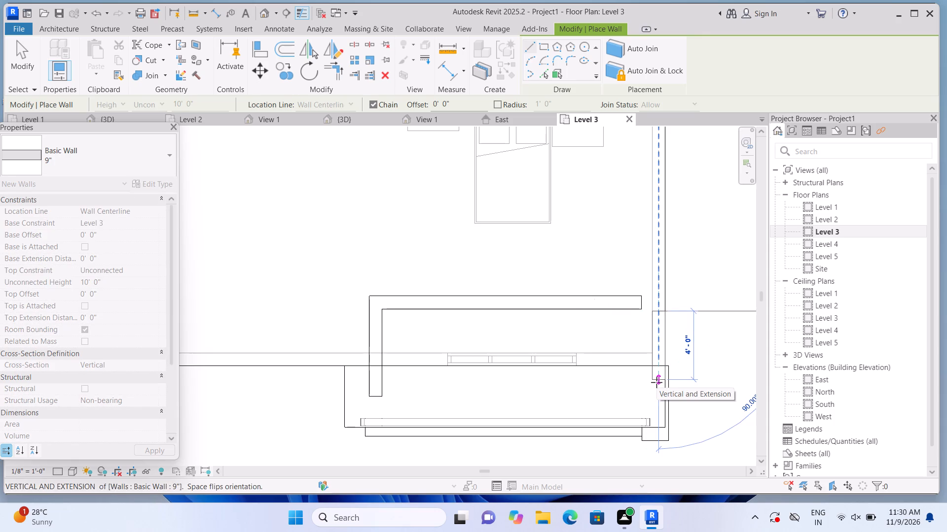
double_click(656, 392)
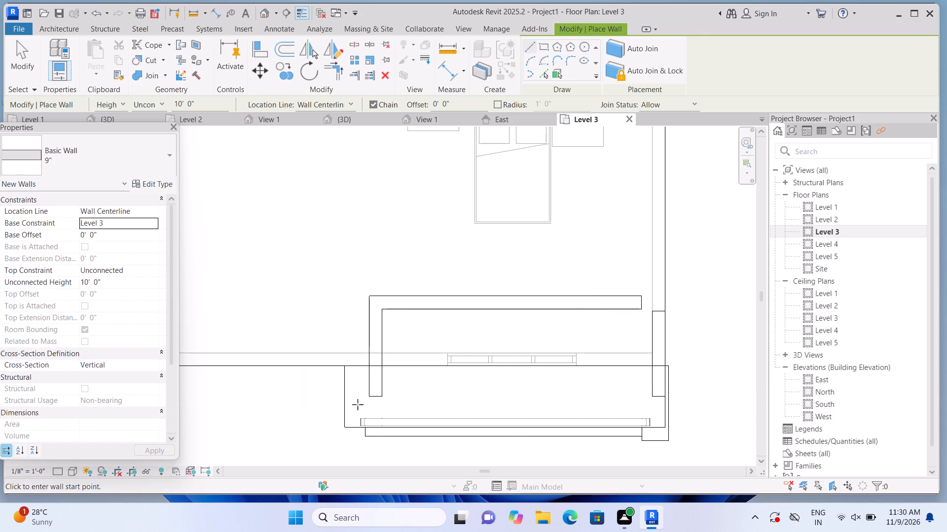
click(367, 396)
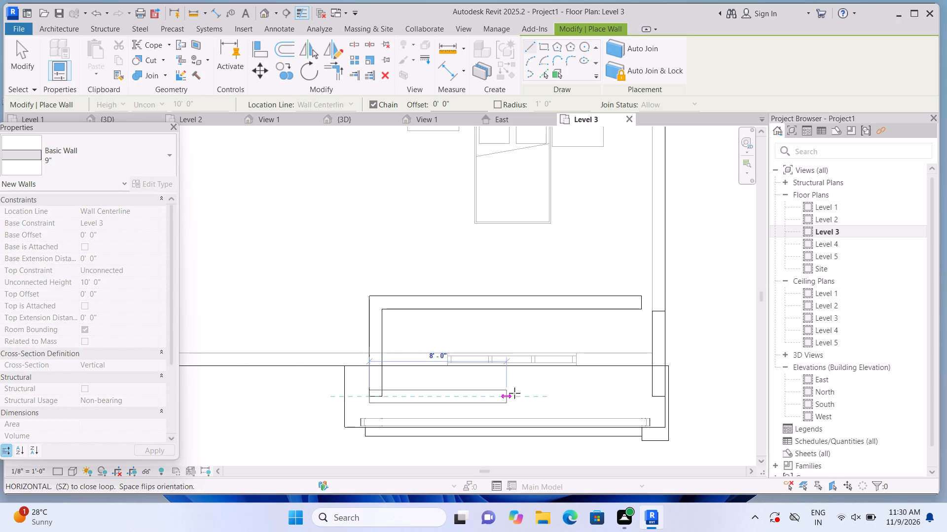
click(654, 395)
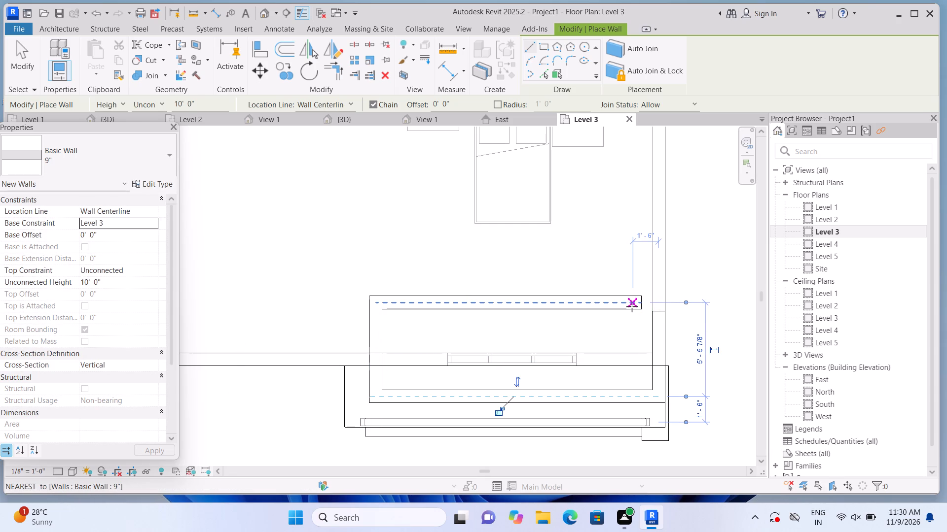
Extend the Level 3 enclosure's 9" back wall about 1'-0" from its end to the house's east wall line.
click(639, 302)
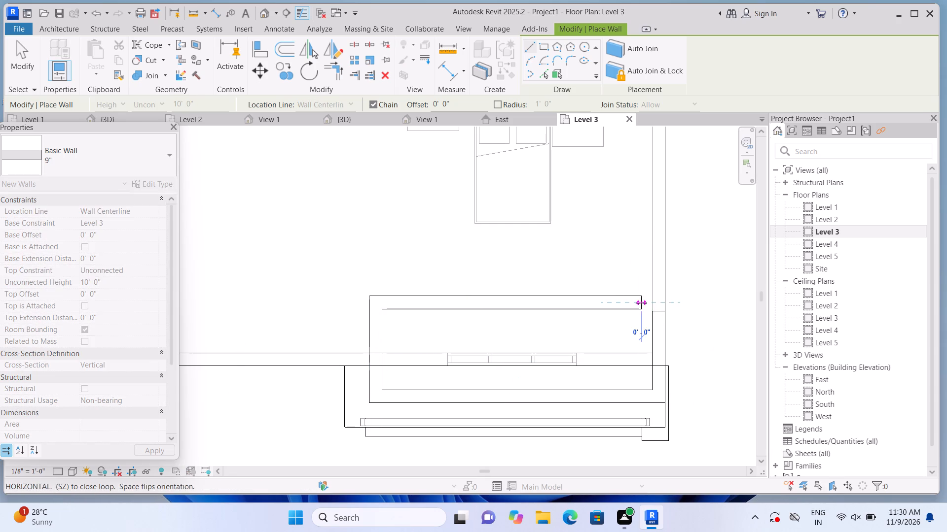
scroll(661, 303, up, 3)
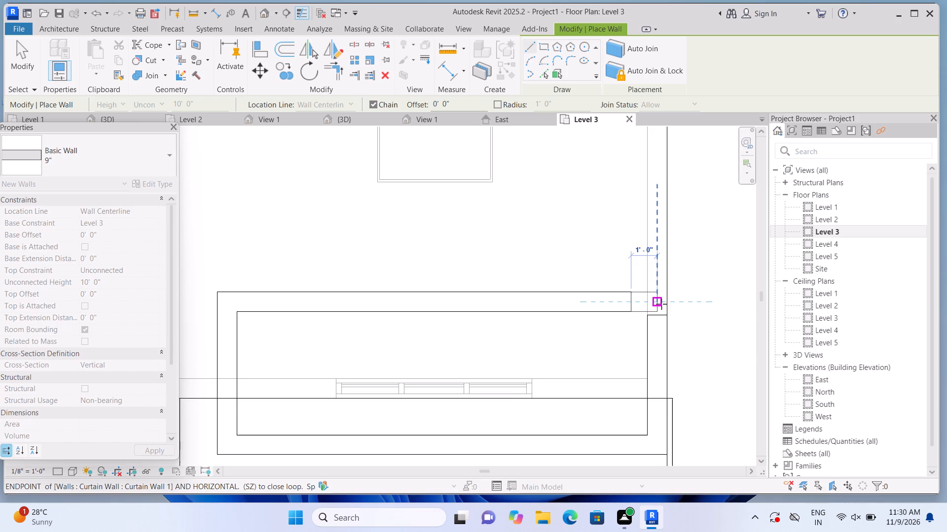
scroll(661, 304, up, 2)
click(665, 307)
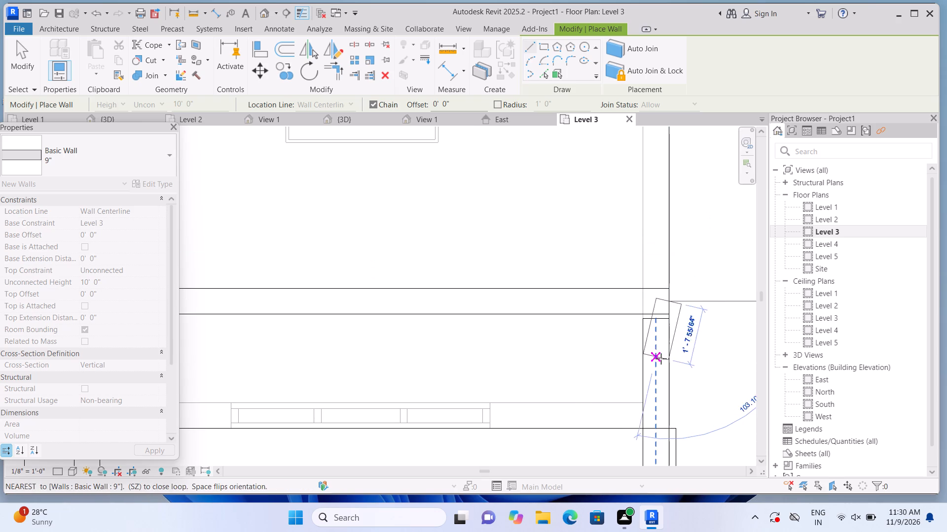
key(Escape)
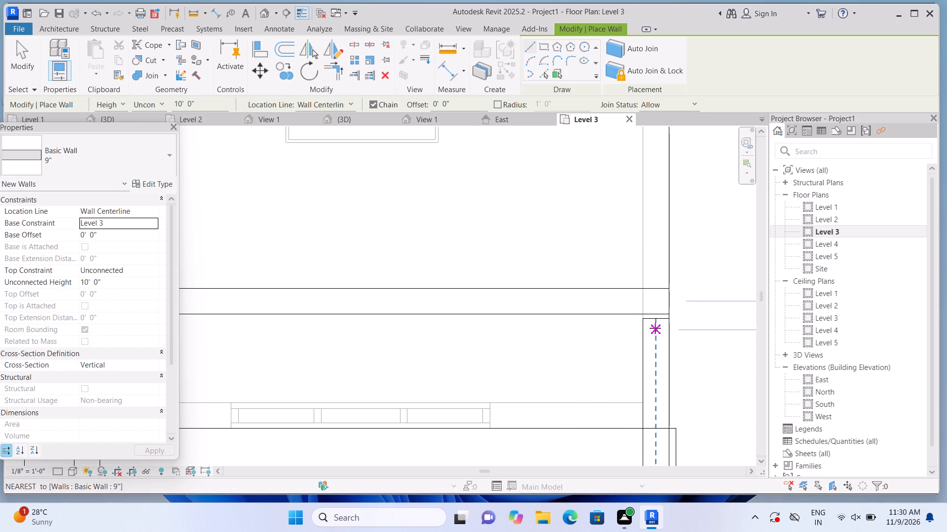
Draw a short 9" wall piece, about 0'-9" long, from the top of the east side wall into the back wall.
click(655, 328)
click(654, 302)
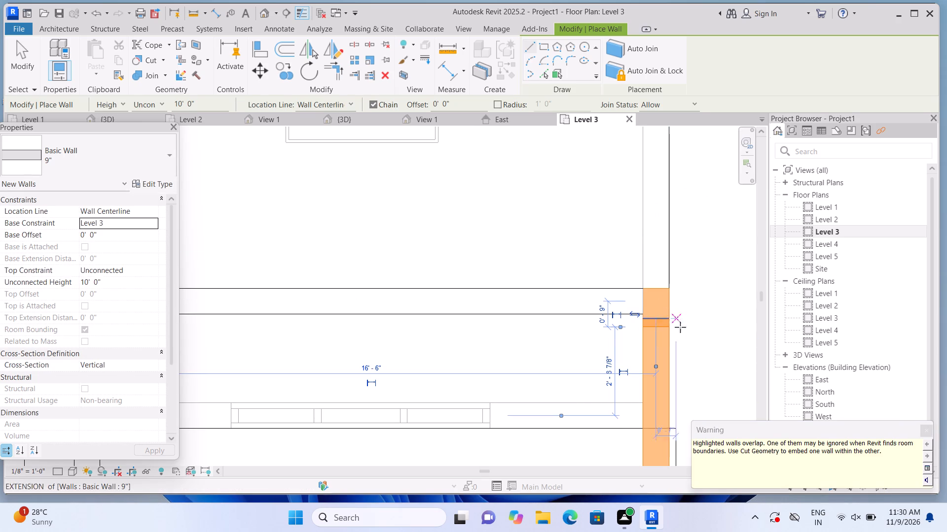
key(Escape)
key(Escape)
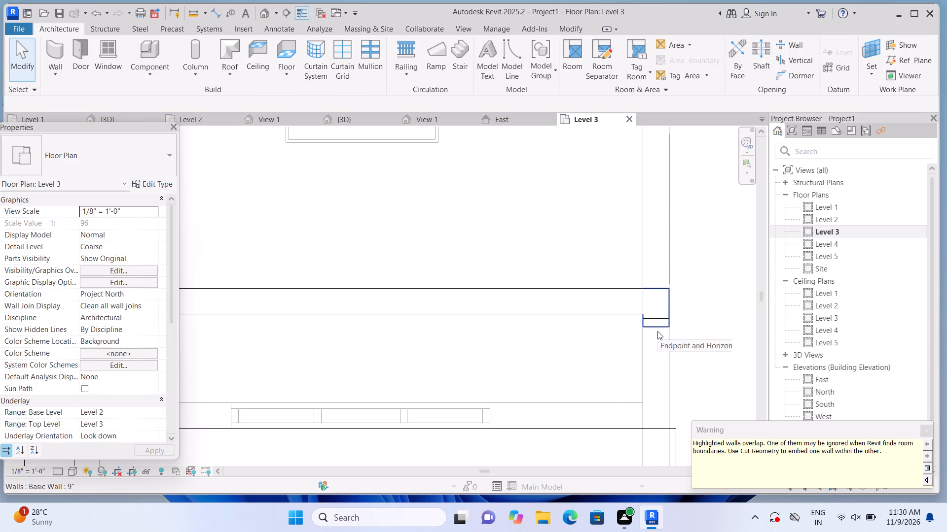
Delete the enclosure's long east side wall below the short corner piece.
click(660, 336)
key(Delete)
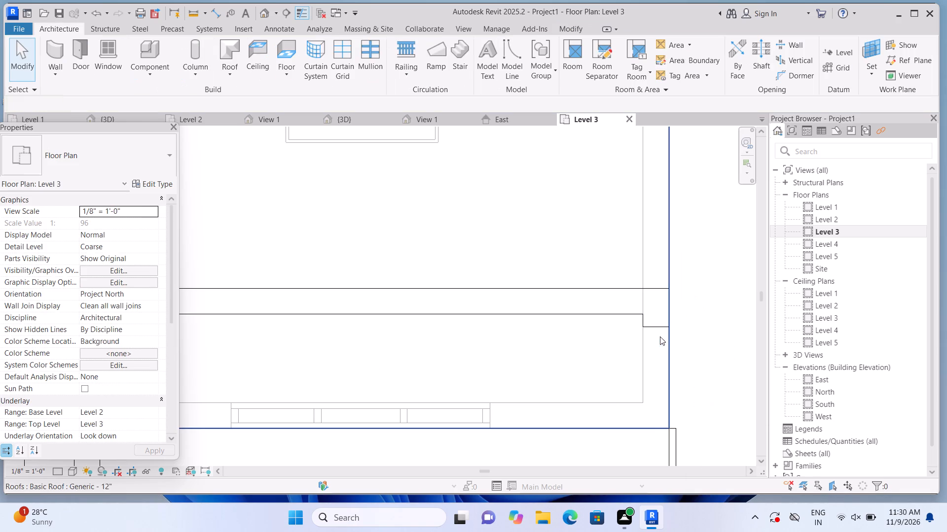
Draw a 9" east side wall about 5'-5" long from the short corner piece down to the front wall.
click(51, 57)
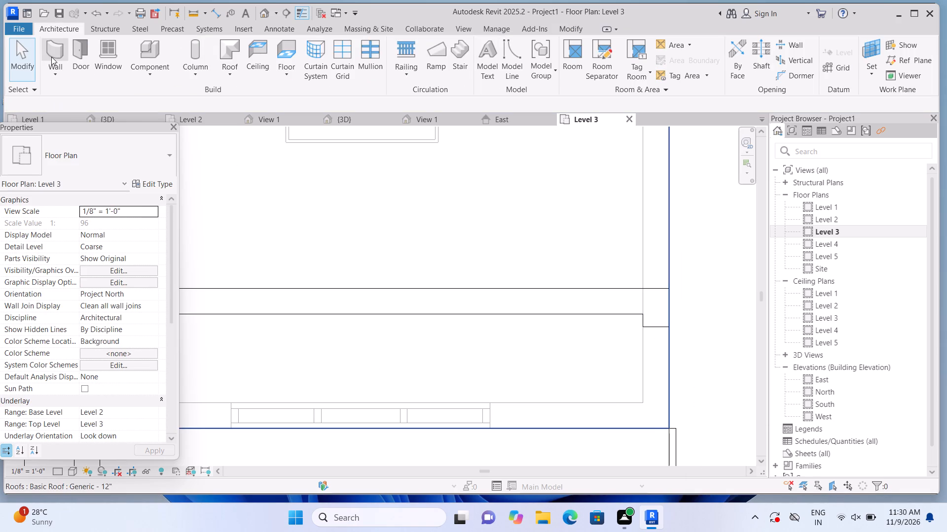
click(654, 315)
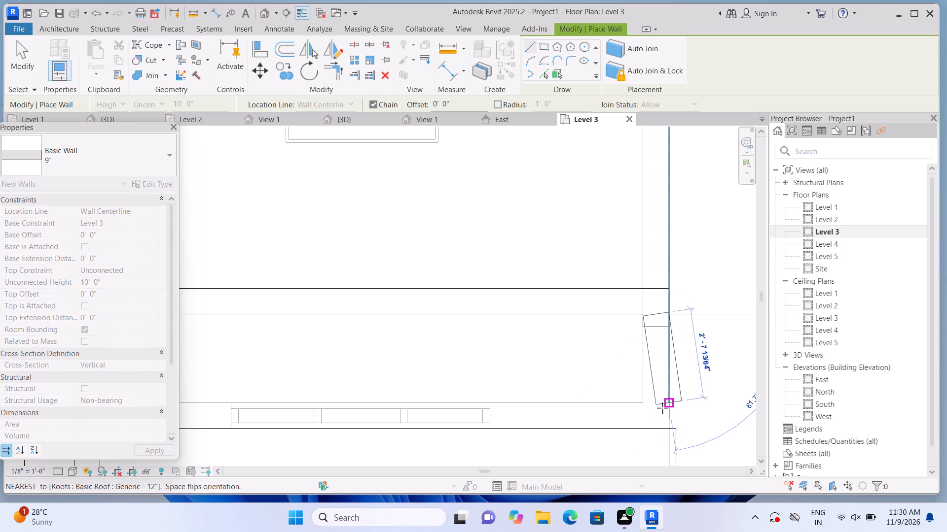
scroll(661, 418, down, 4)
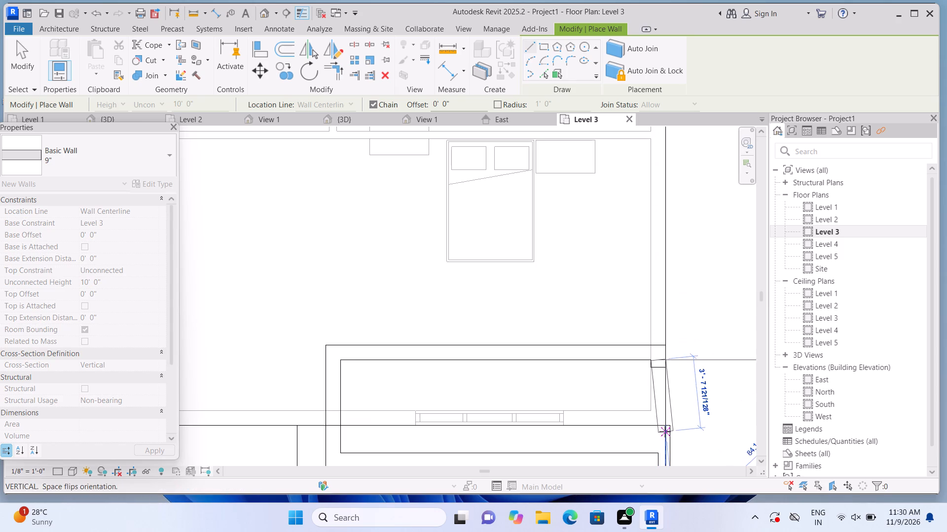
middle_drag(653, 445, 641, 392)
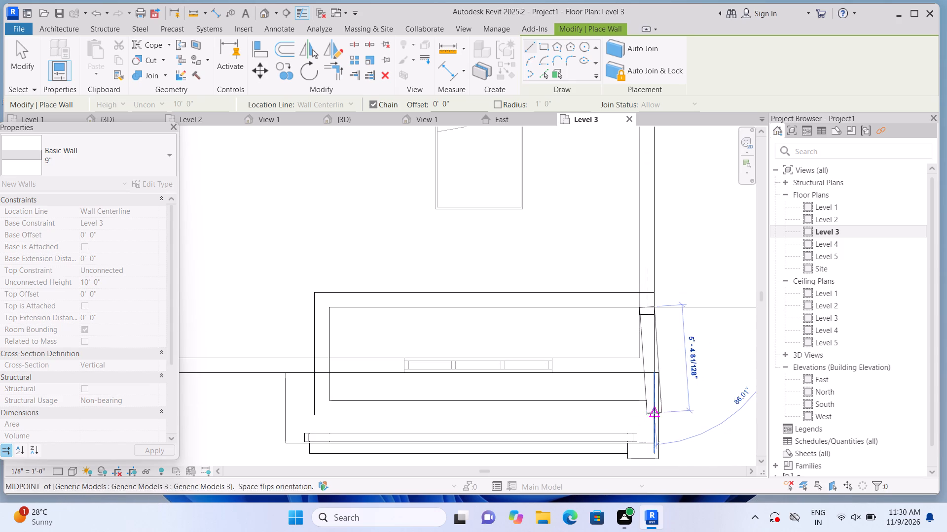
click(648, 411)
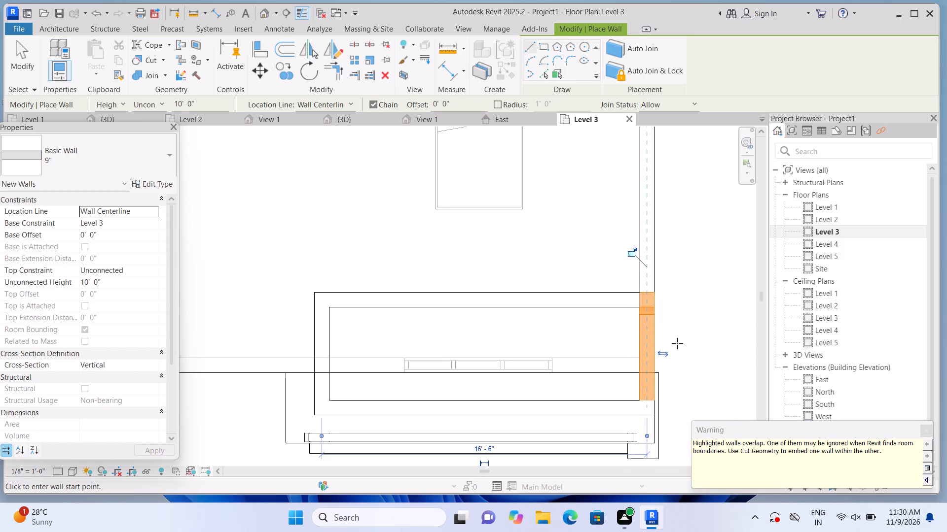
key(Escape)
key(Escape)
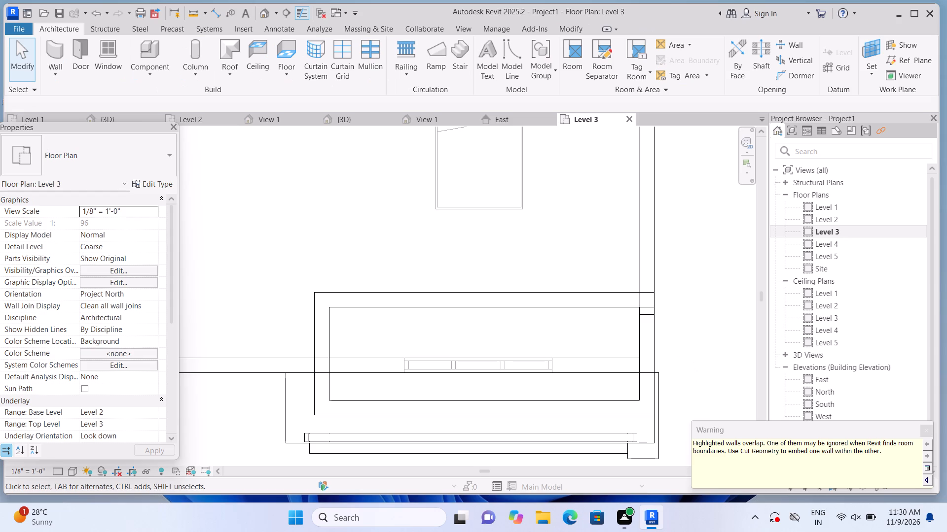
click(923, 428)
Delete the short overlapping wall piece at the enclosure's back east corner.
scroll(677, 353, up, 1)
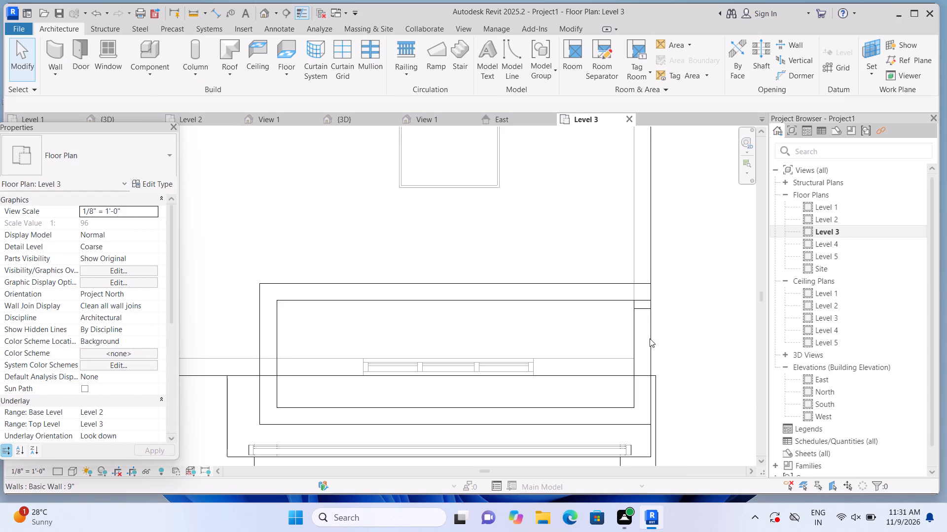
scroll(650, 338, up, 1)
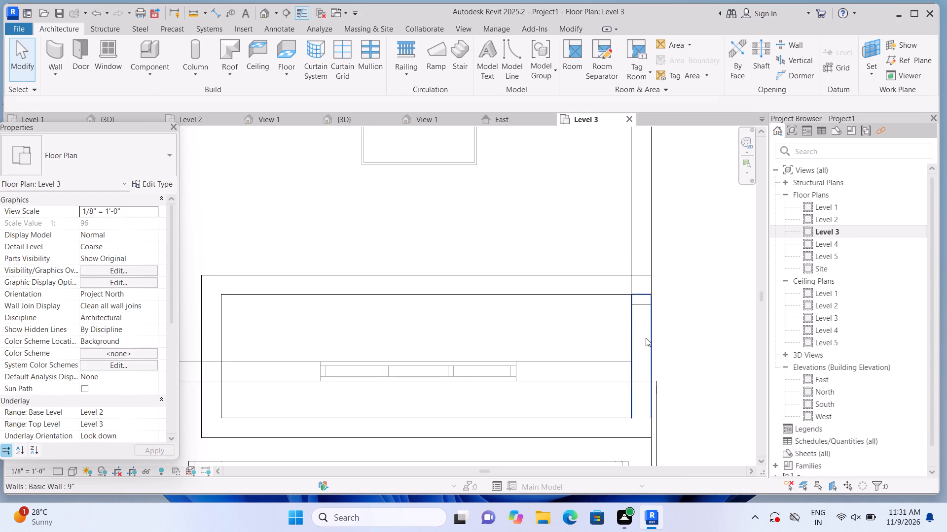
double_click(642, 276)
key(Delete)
Examine the enclosure's wall joins in plan and in 3D, especially where its east side meets the house wall.
scroll(601, 339, down, 2)
middle_drag(595, 338, 494, 245)
scroll(497, 256, down, 2)
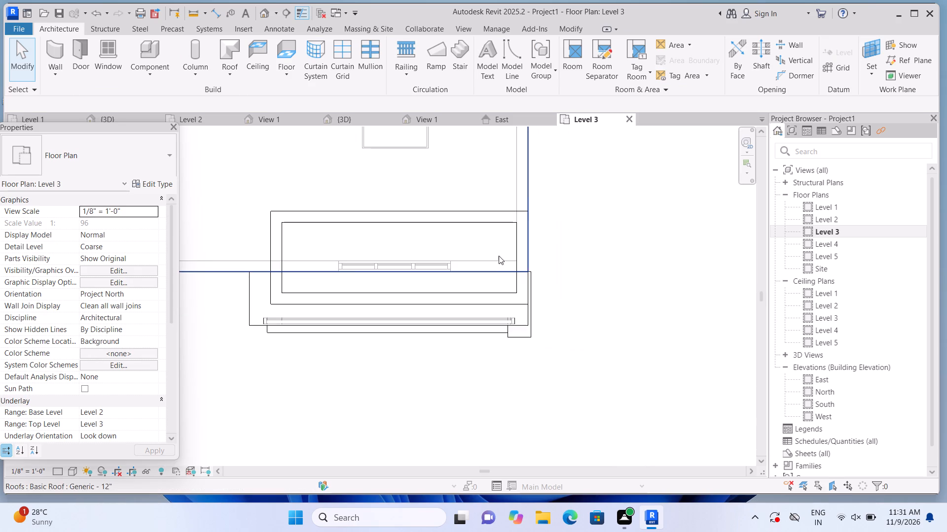
scroll(520, 238, up, 4)
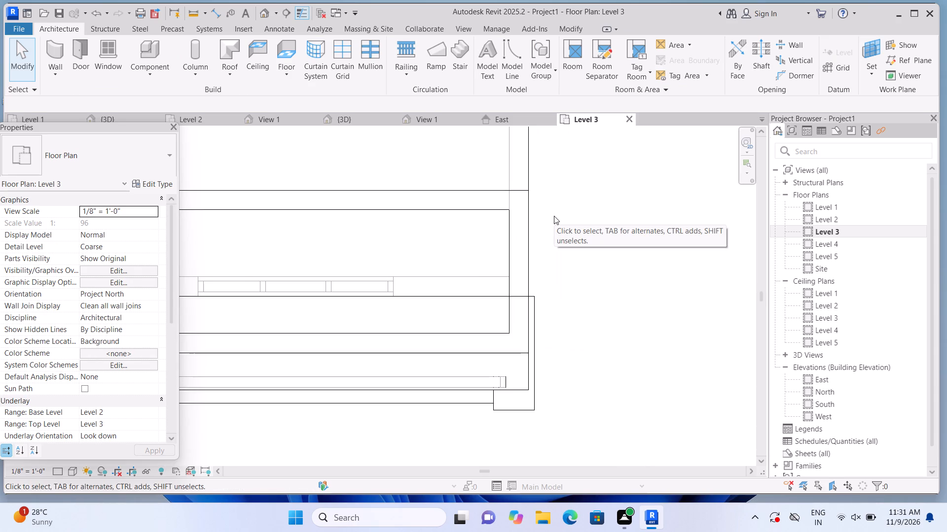
scroll(554, 216, down, 2)
click(264, 12)
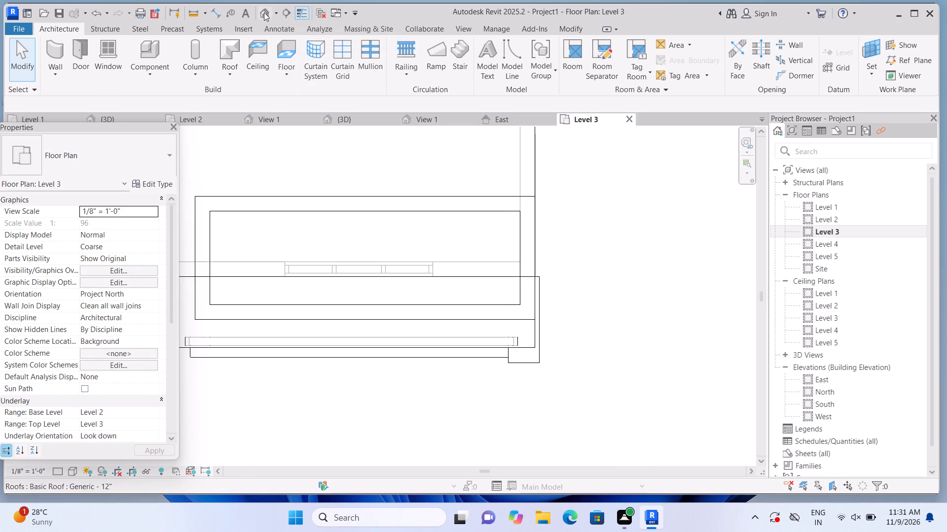
scroll(297, 182, up, 4)
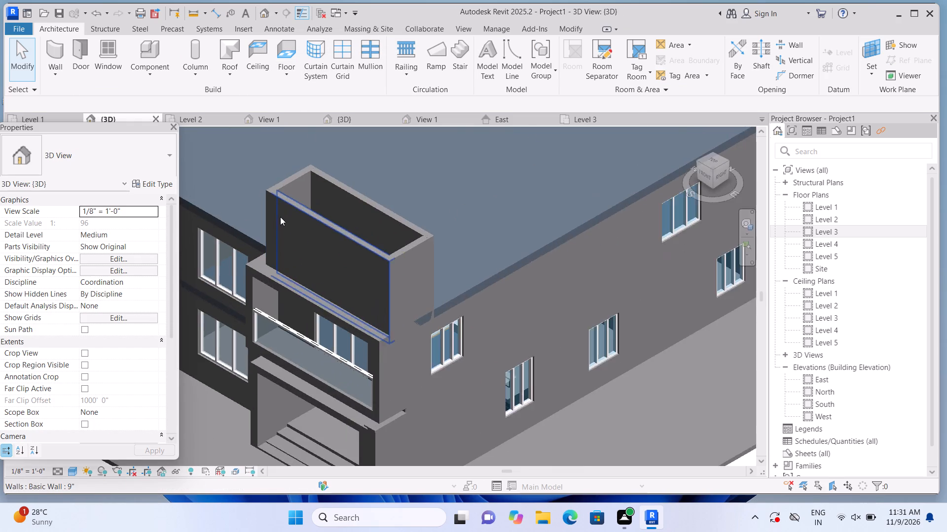
scroll(280, 217, up, 2)
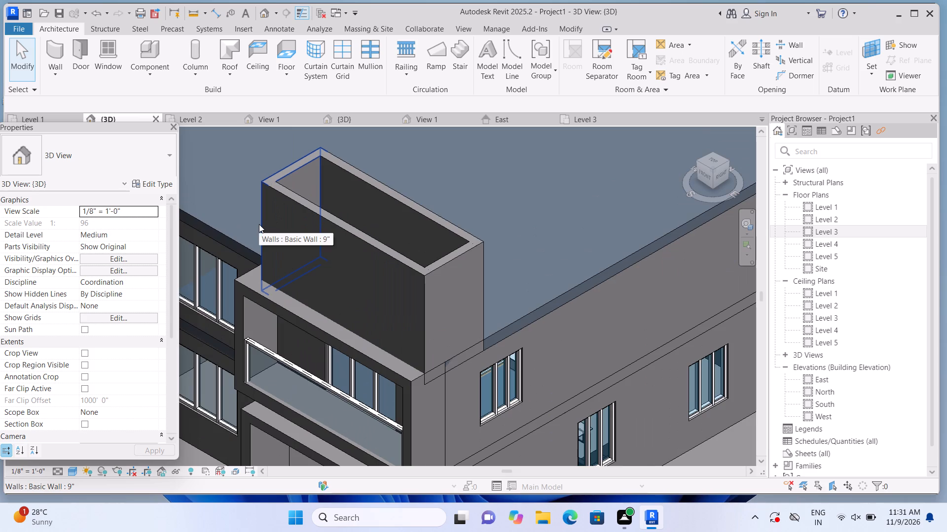
scroll(441, 376, up, 5)
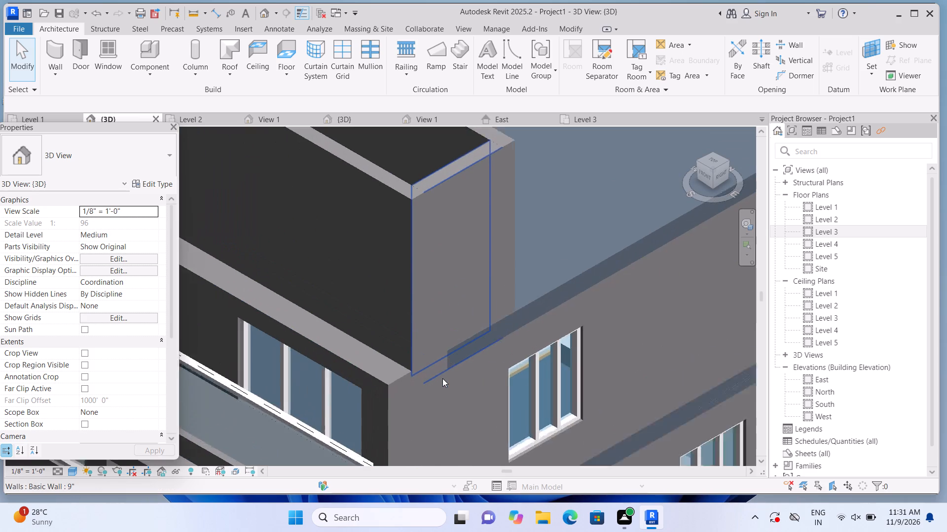
scroll(442, 378, down, 9)
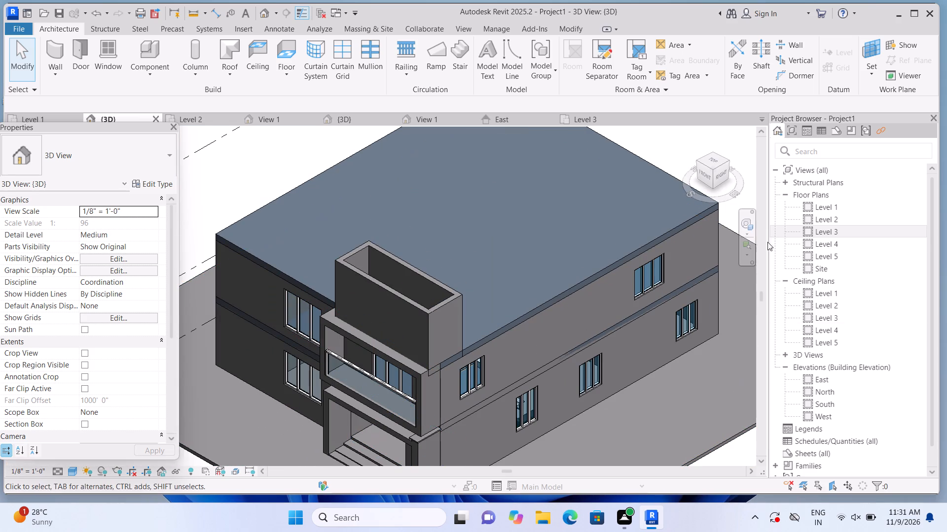
Reopen the Level 3 floor plan and delete the enclosure's 9" east side wall.
double_click(806, 230)
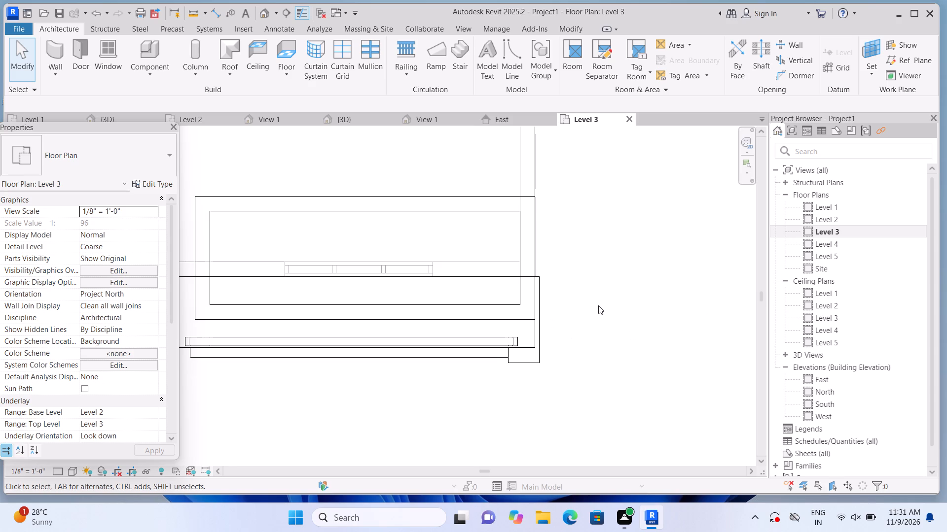
scroll(618, 301, down, 1)
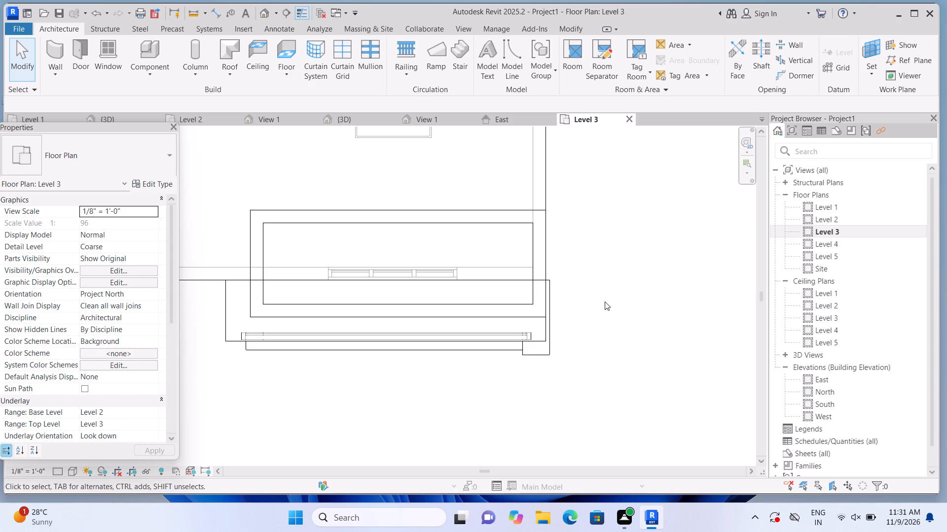
click(538, 262)
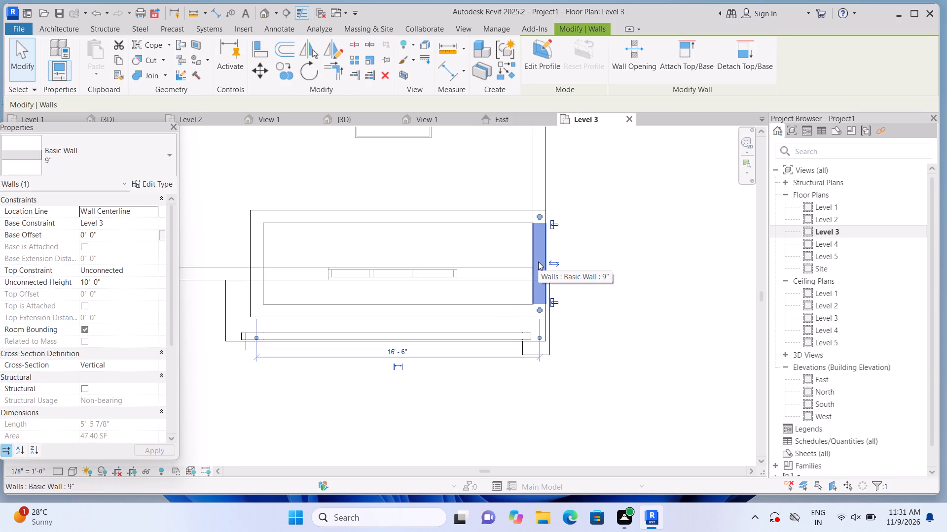
key(Delete)
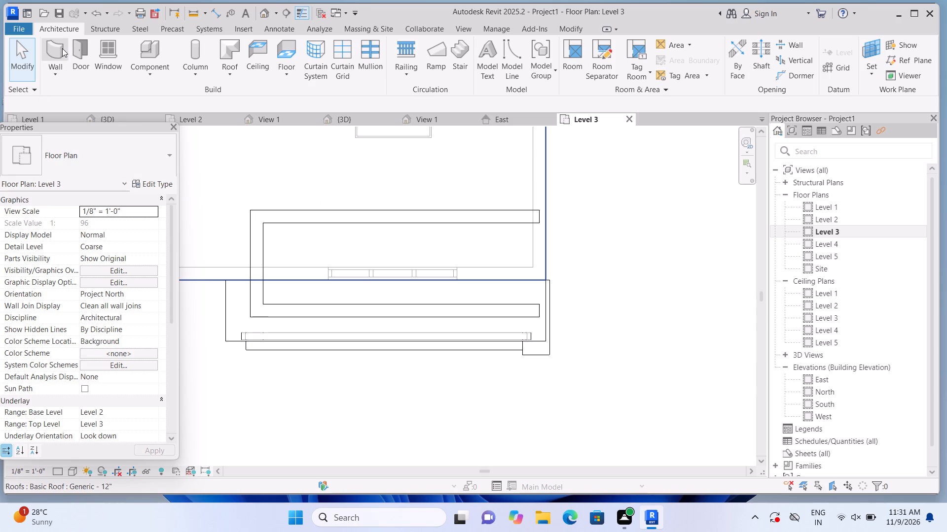
Draw a 9" east side wall about 5'-6" long between the back and front wall ends, slightly inside the house's outer edge.
click(62, 48)
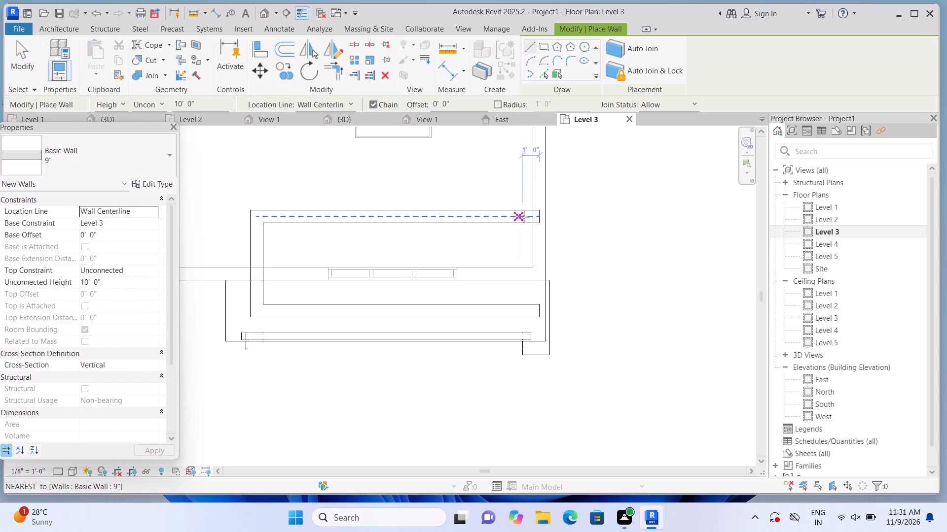
click(532, 218)
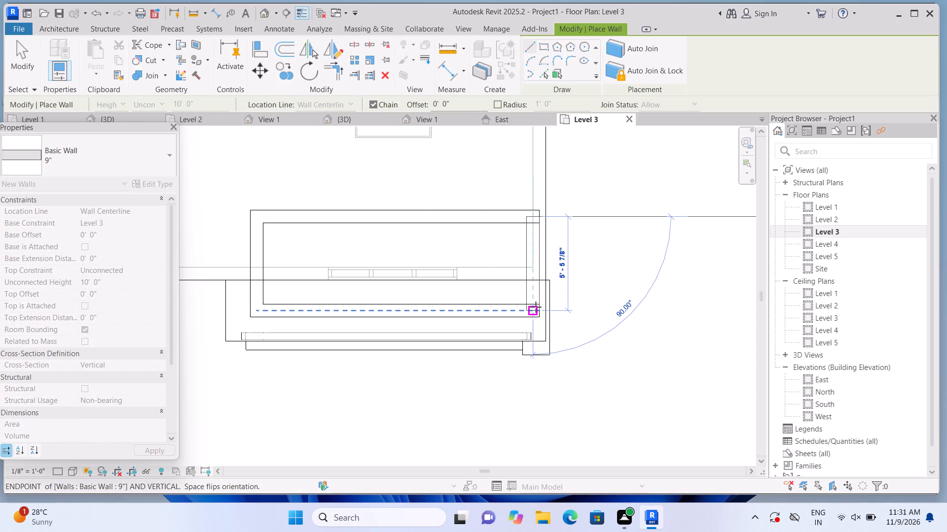
key(Escape)
scroll(530, 248, up, 5)
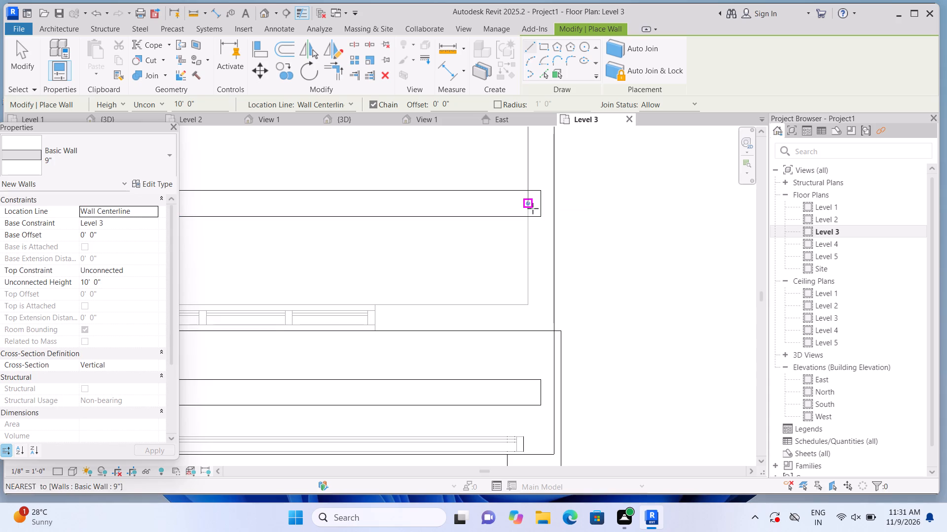
click(539, 203)
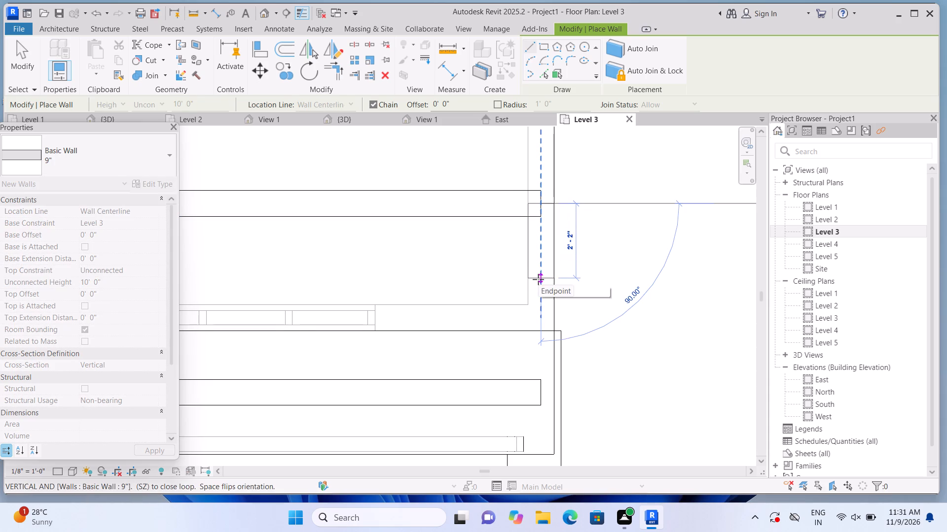
key(Escape)
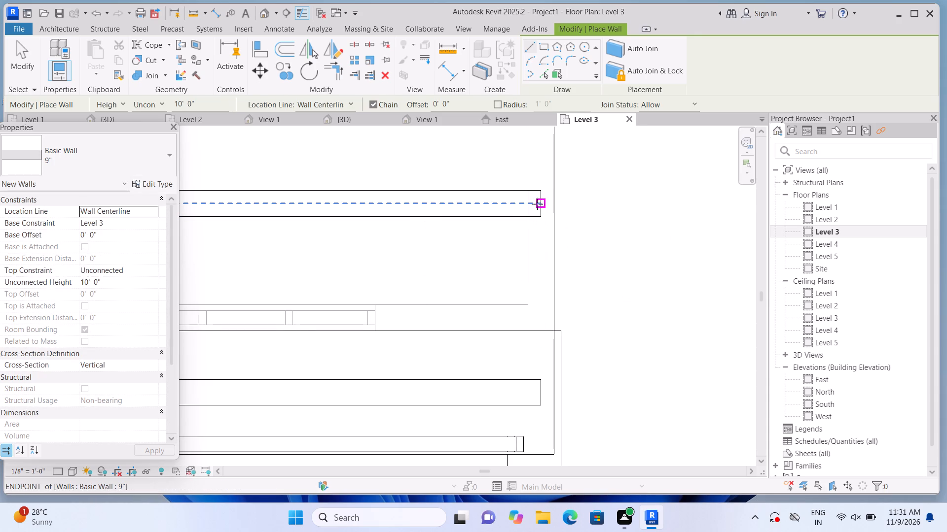
scroll(532, 205, up, 4)
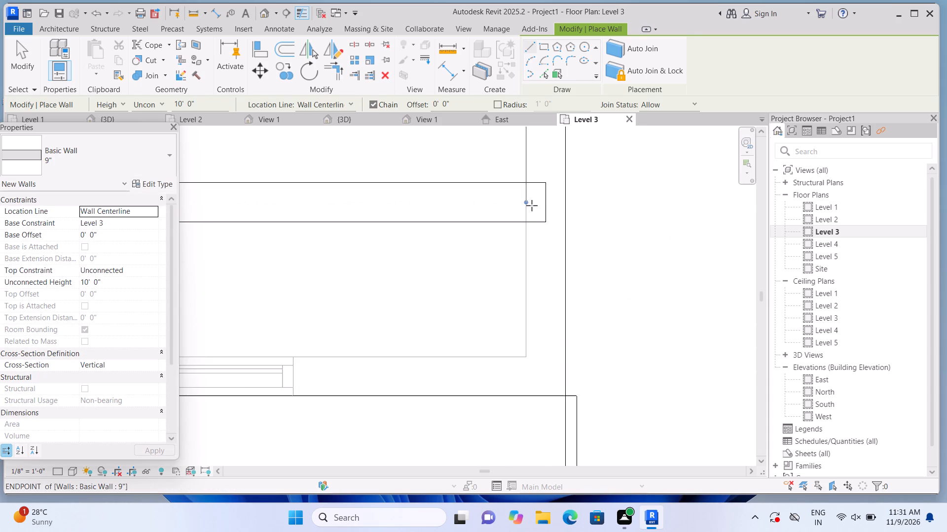
click(542, 202)
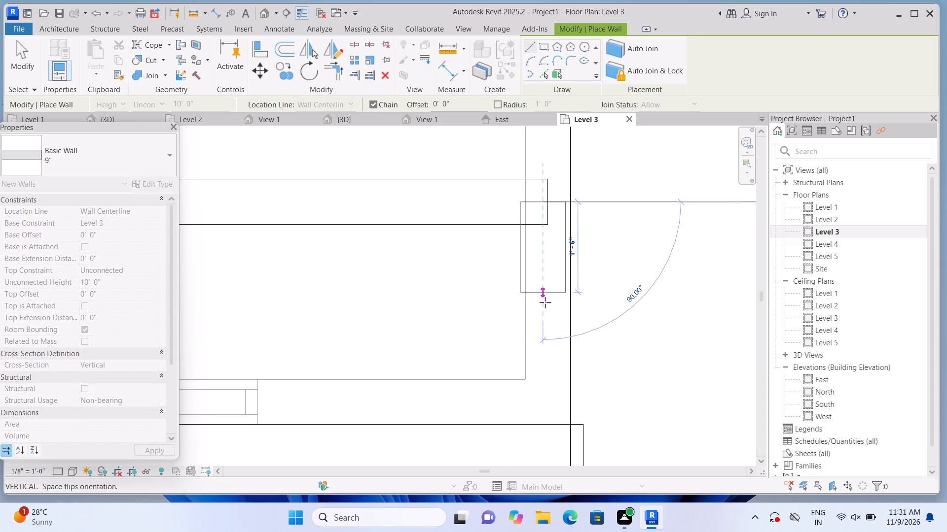
scroll(541, 339, down, 3)
scroll(538, 388, down, 2)
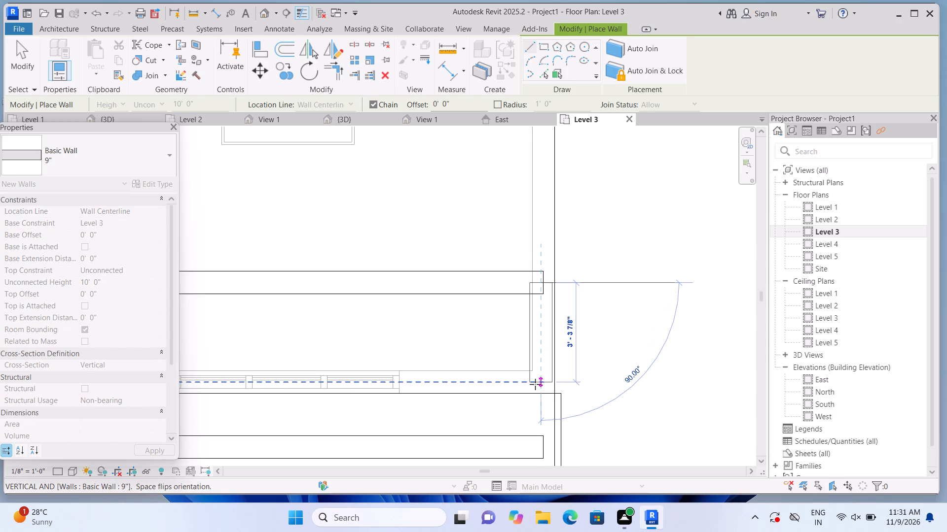
click(544, 452)
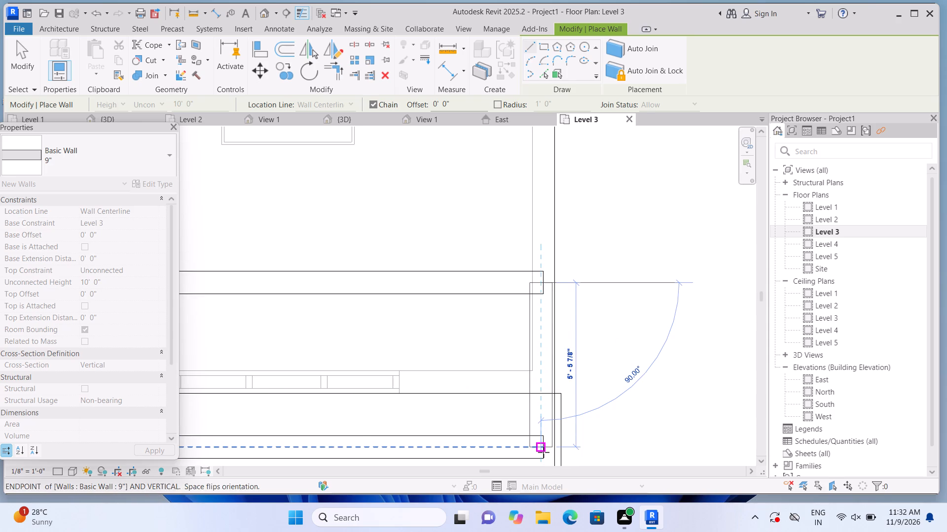
key(Escape)
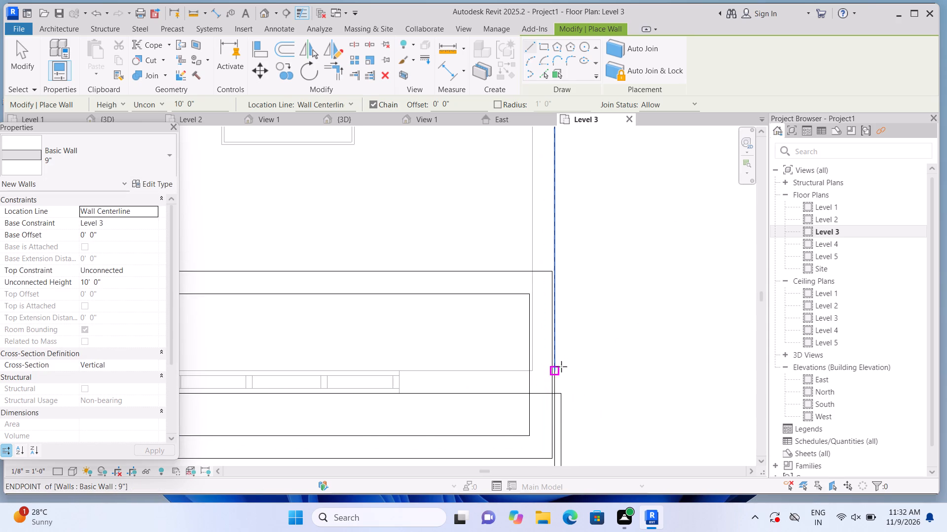
key(Escape)
scroll(576, 343, down, 7)
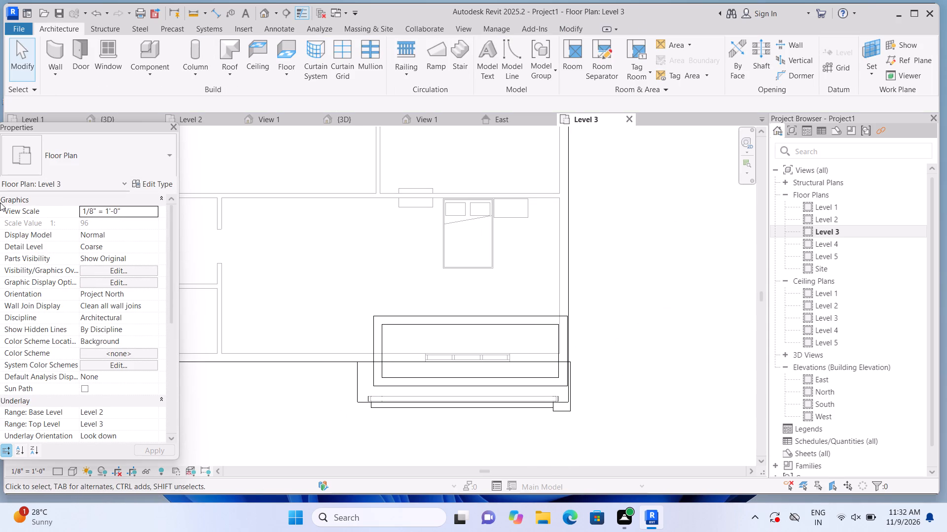
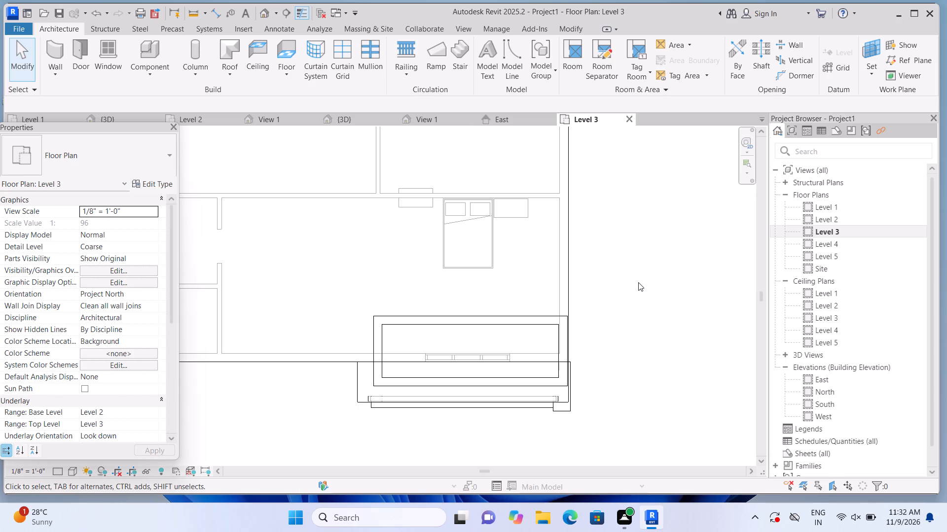
Open the Level 4 floor plan and set its underlay base level to Level 3.
triple_click(837, 244)
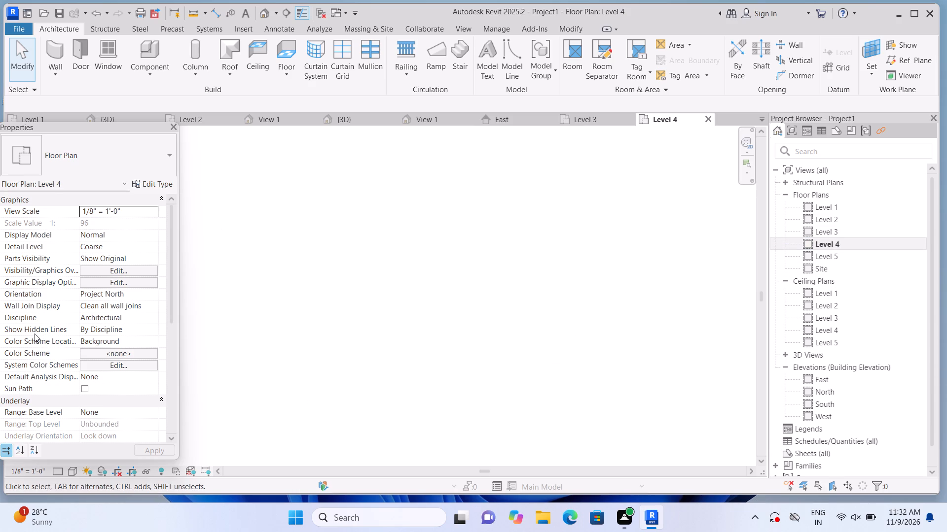
click(160, 397)
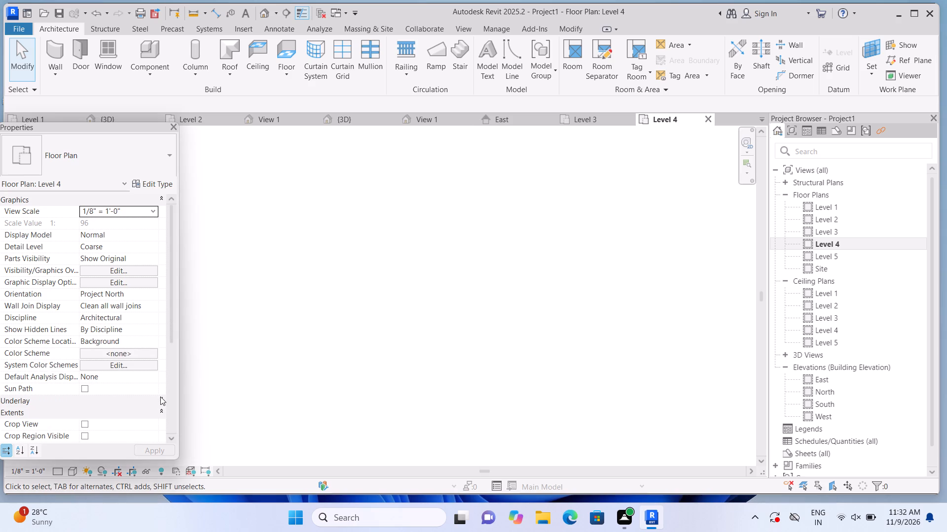
double_click(160, 397)
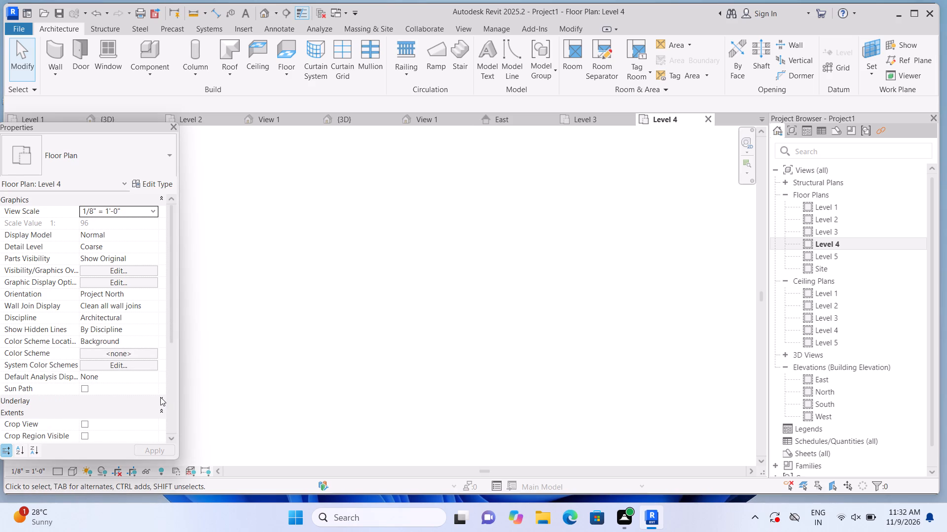
click(160, 397)
click(143, 410)
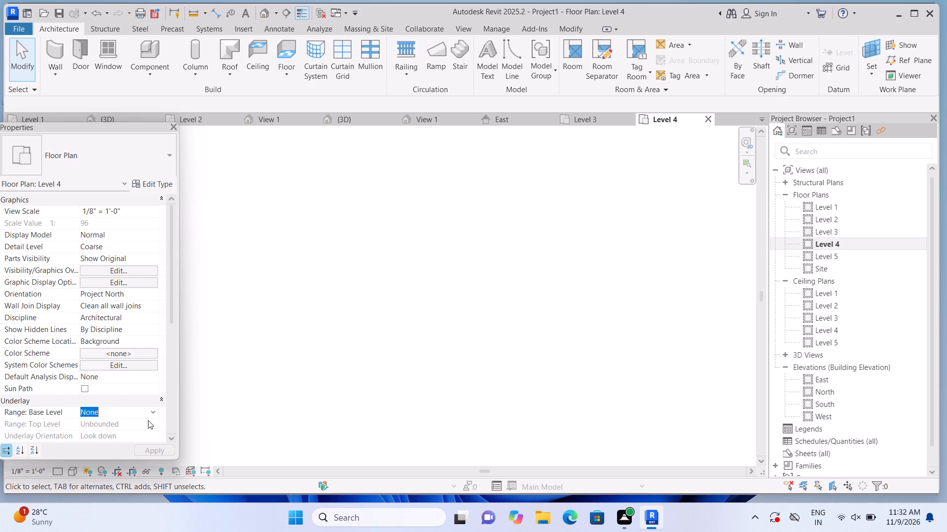
click(151, 411)
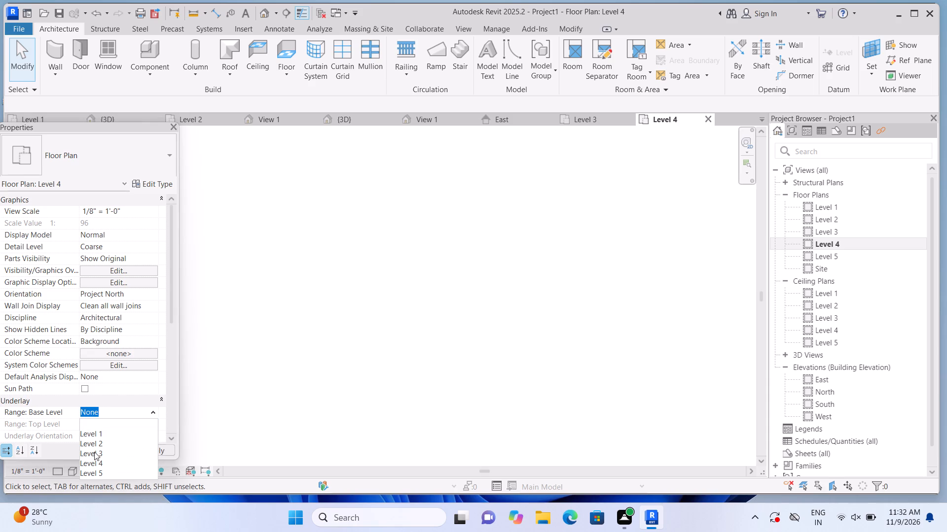
double_click(94, 452)
click(149, 451)
Create a Generic - 12" footprint roof on Level 4 over the enclosure, with a sloped rectangular boundary about 20' by 6'-3".
scroll(280, 430, down, 3)
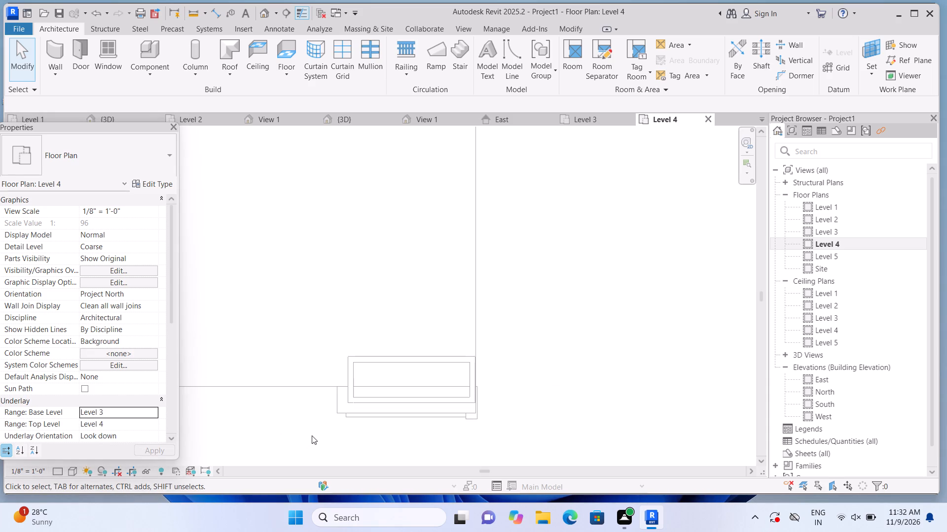
scroll(313, 435, down, 3)
middle_drag(292, 429, 402, 429)
scroll(409, 429, up, 2)
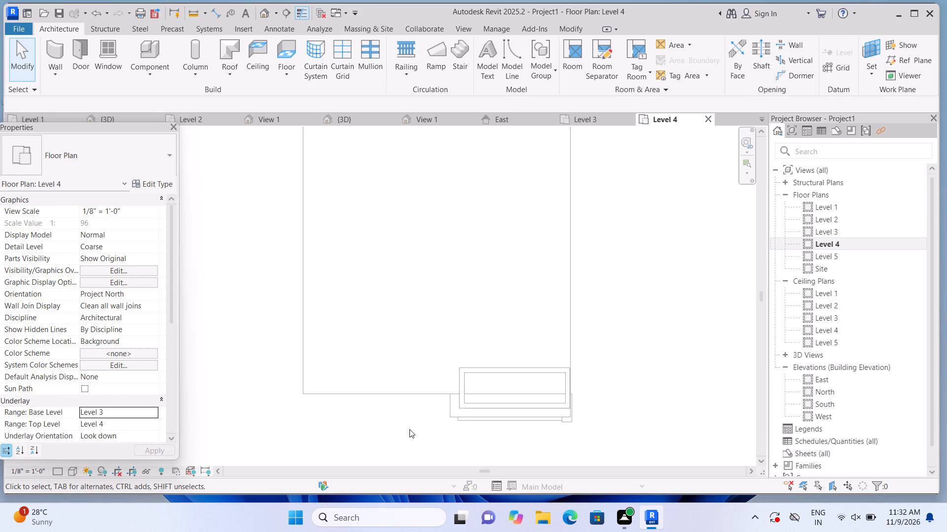
scroll(409, 429, up, 1)
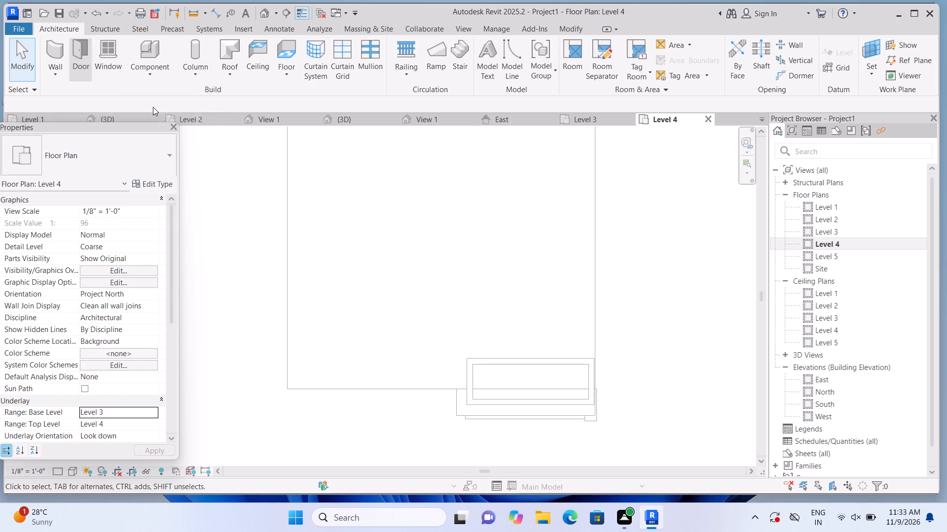
click(225, 77)
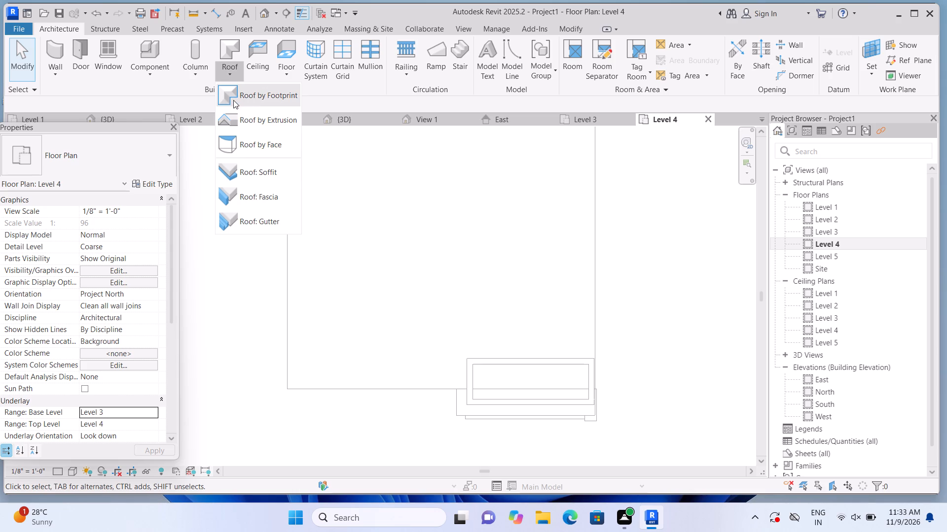
click(233, 101)
middle_drag(418, 317, 377, 262)
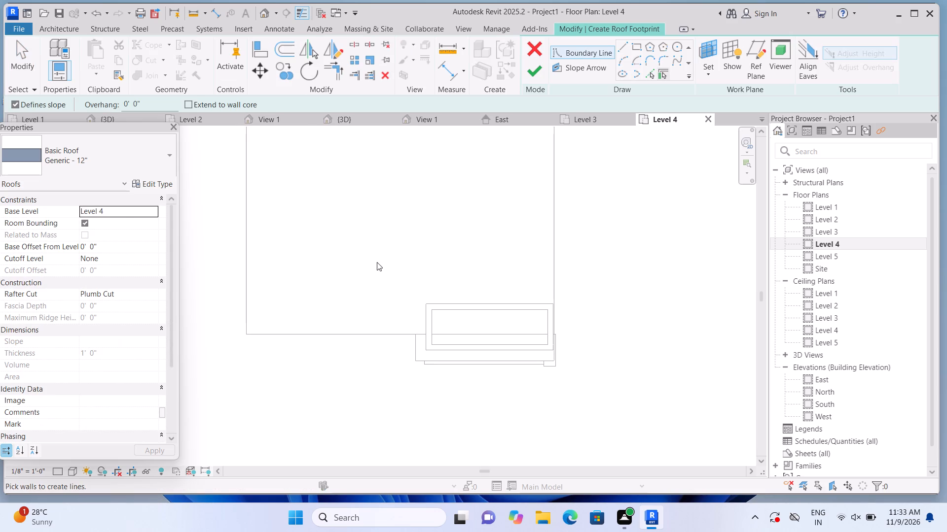
click(636, 46)
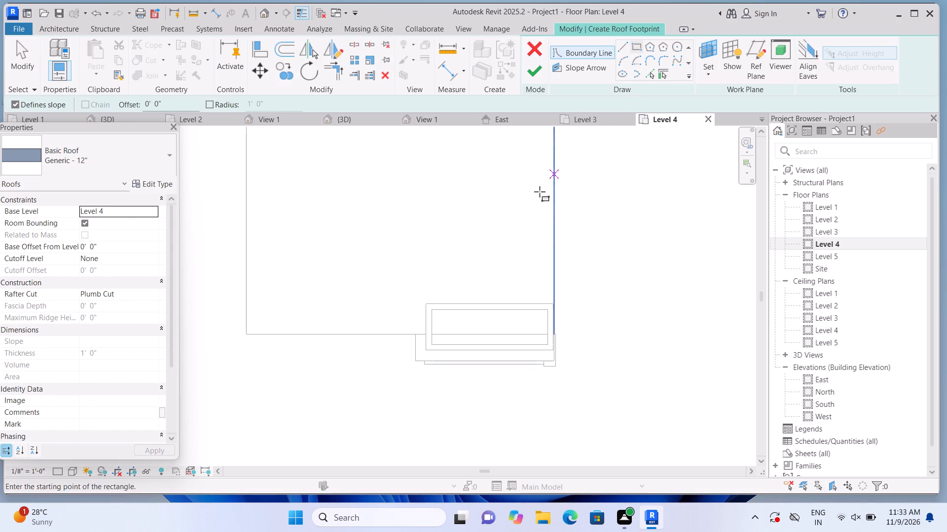
click(416, 303)
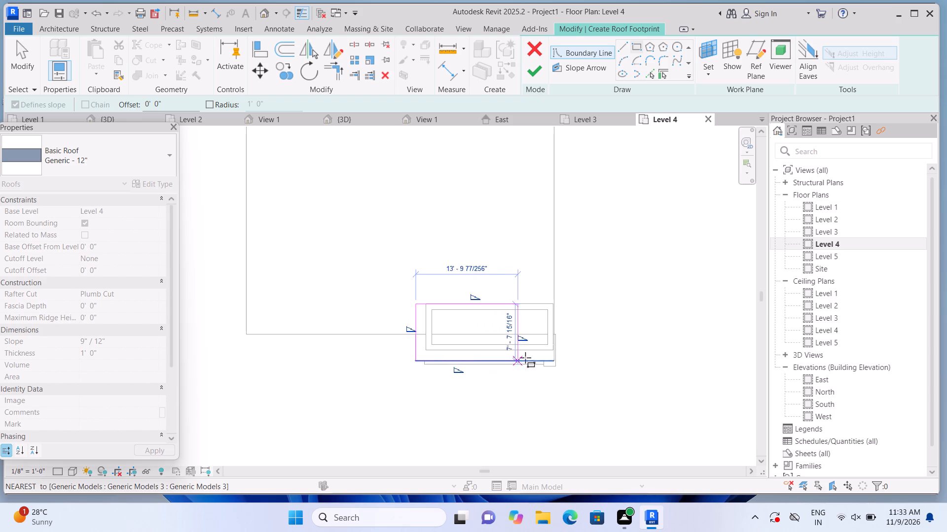
scroll(575, 352, up, 1)
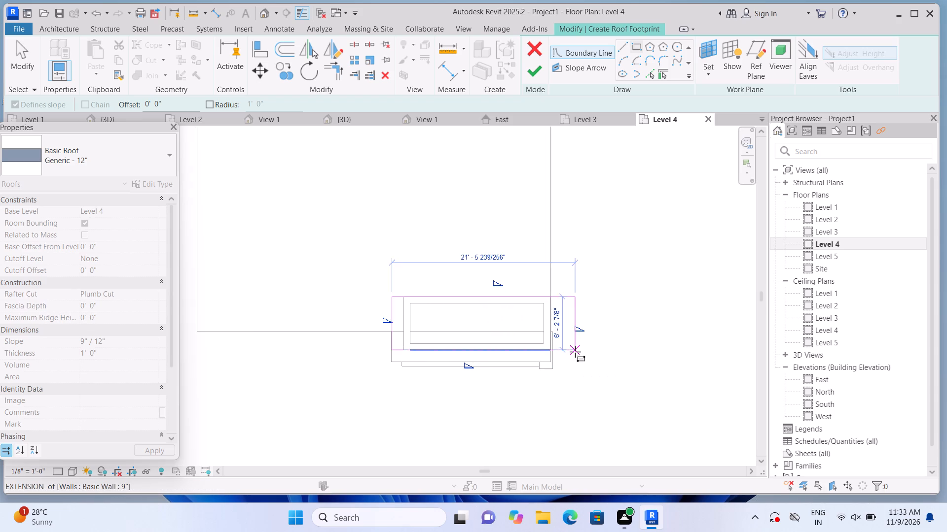
scroll(575, 352, up, 1)
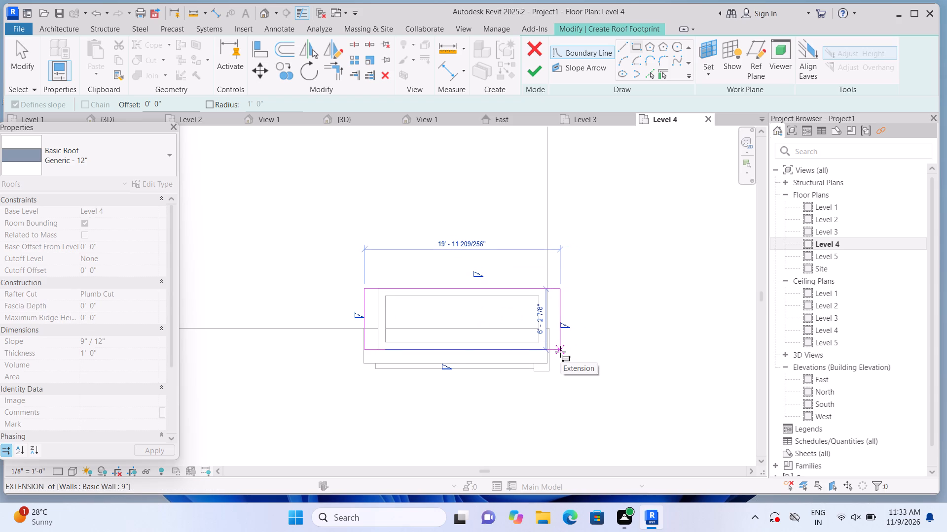
click(560, 352)
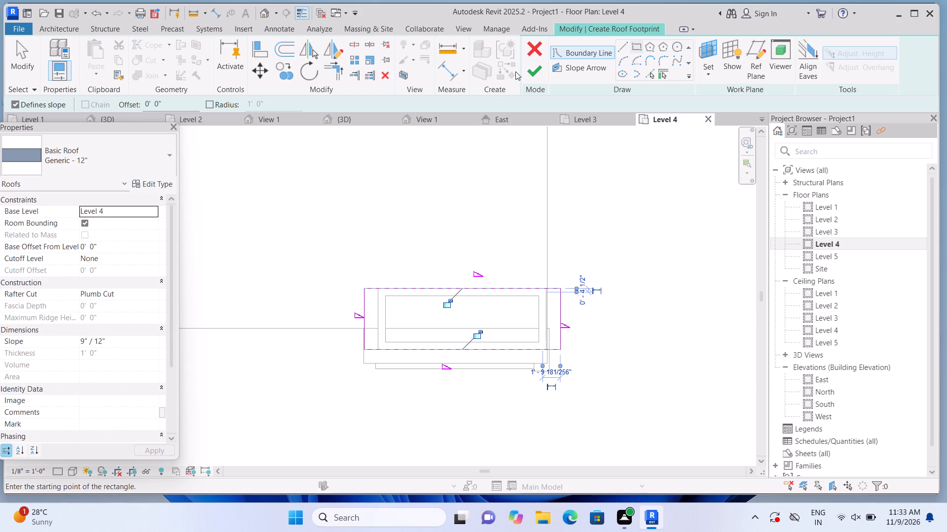
click(535, 69)
scroll(563, 198, down, 1)
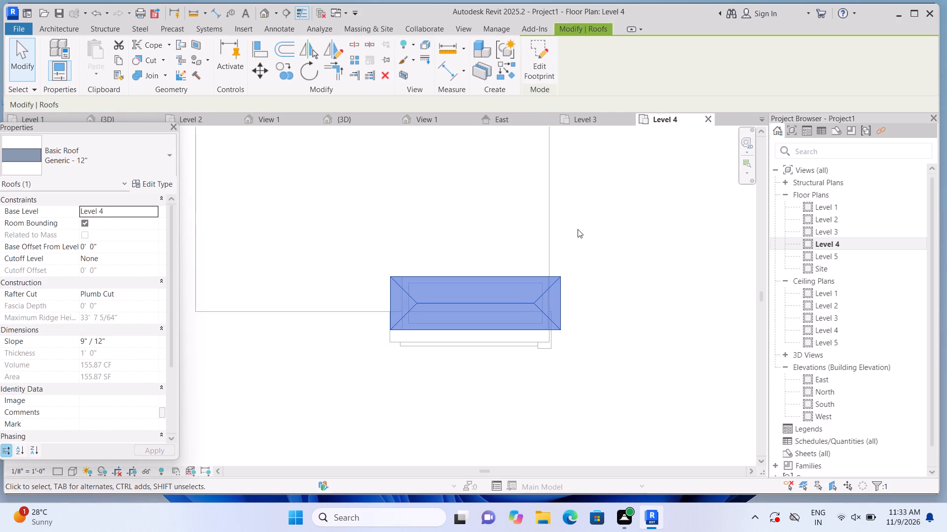
middle_drag(579, 231, 592, 251)
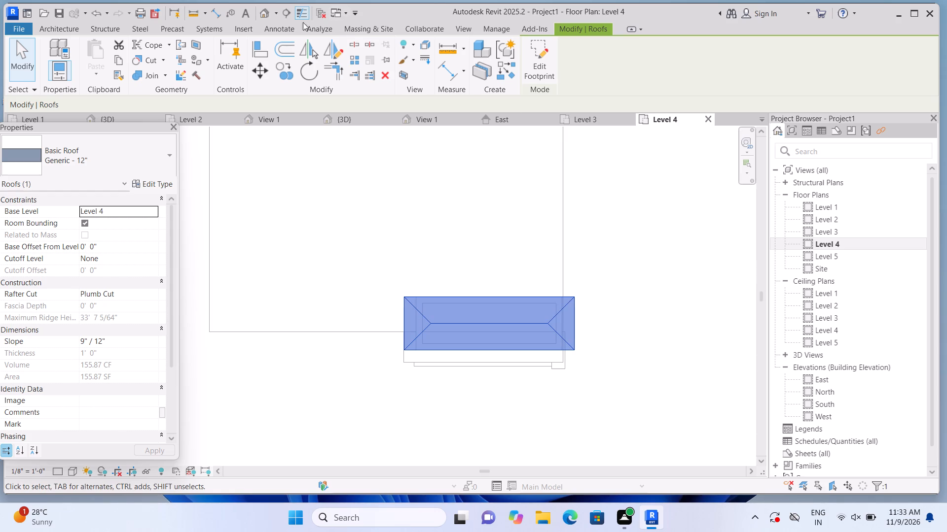
In the 3D view, edit the enclosure roof's footprint so its long back and front edges no longer define slope.
click(260, 10)
scroll(359, 302, up, 2)
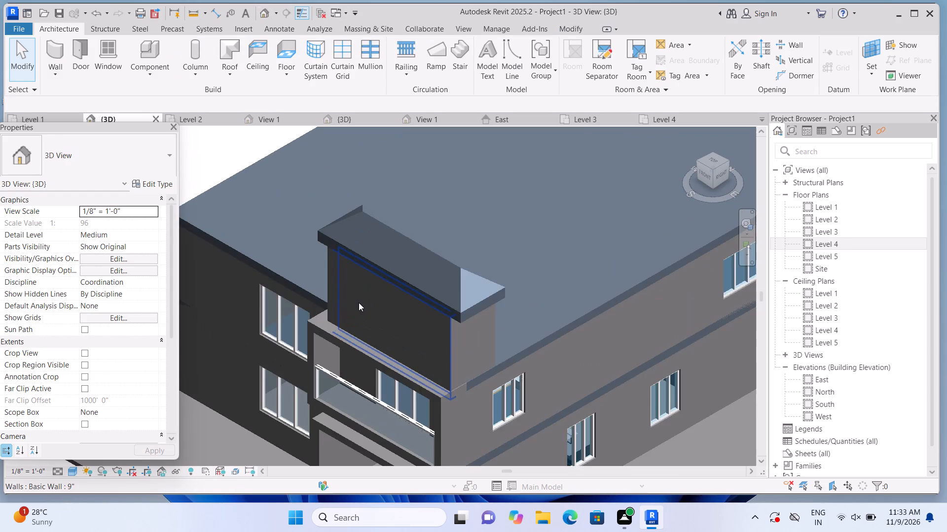
double_click(397, 263)
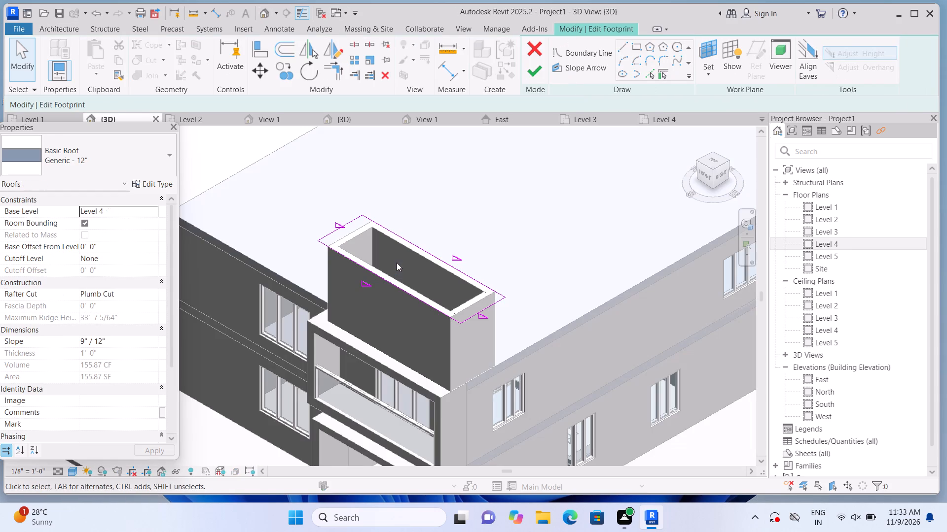
scroll(390, 253, up, 1)
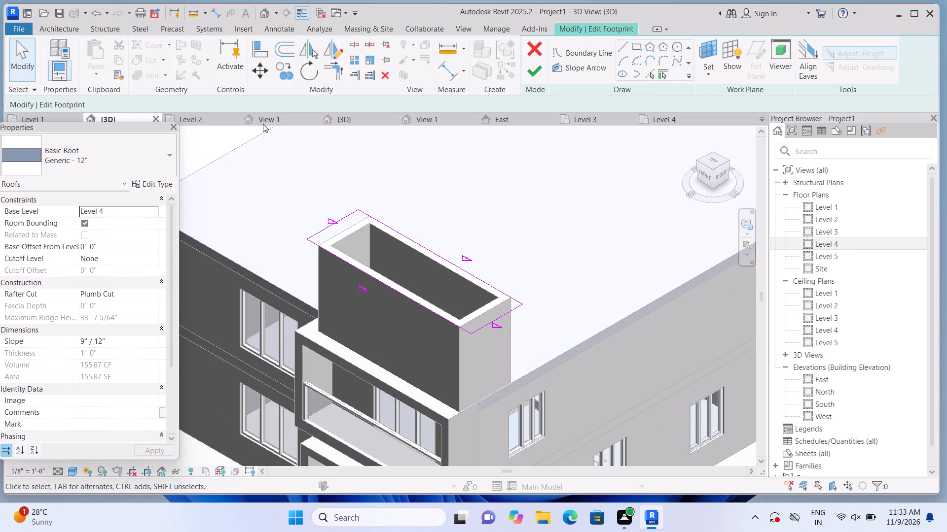
double_click(406, 233)
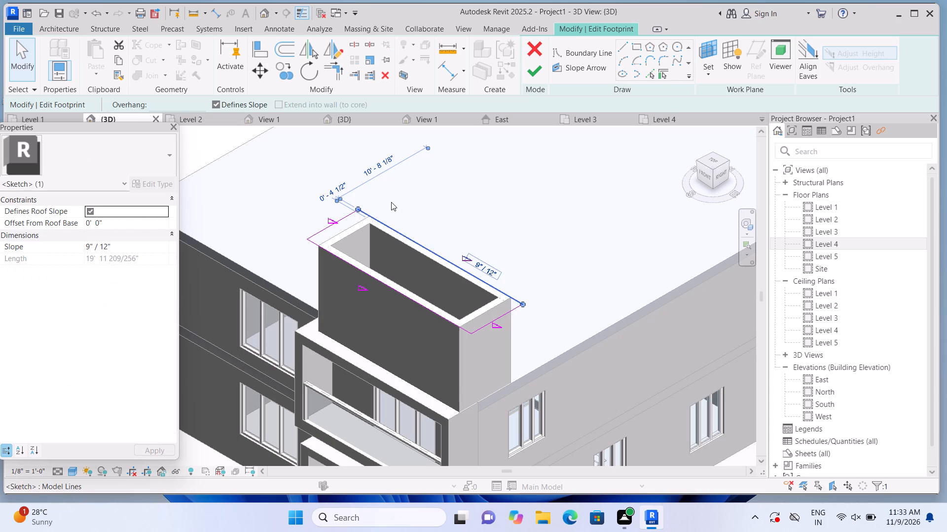
click(214, 101)
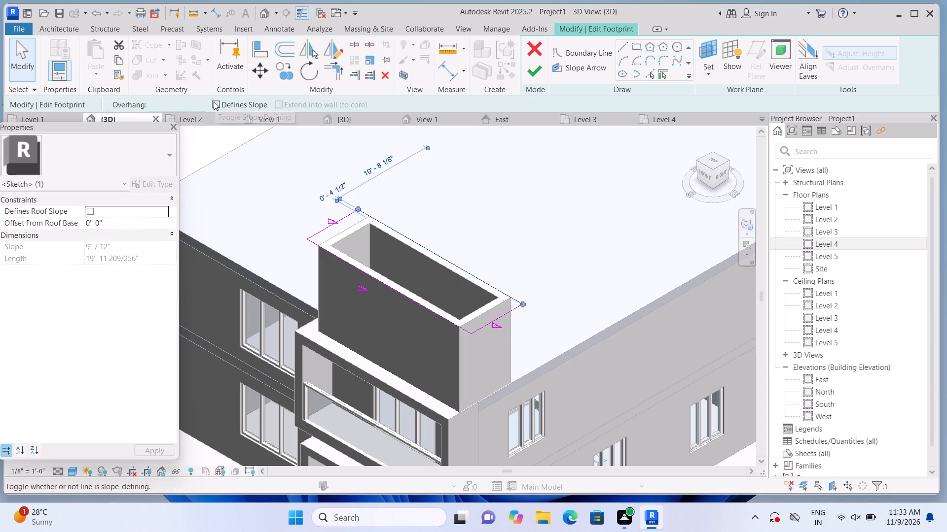
click(376, 281)
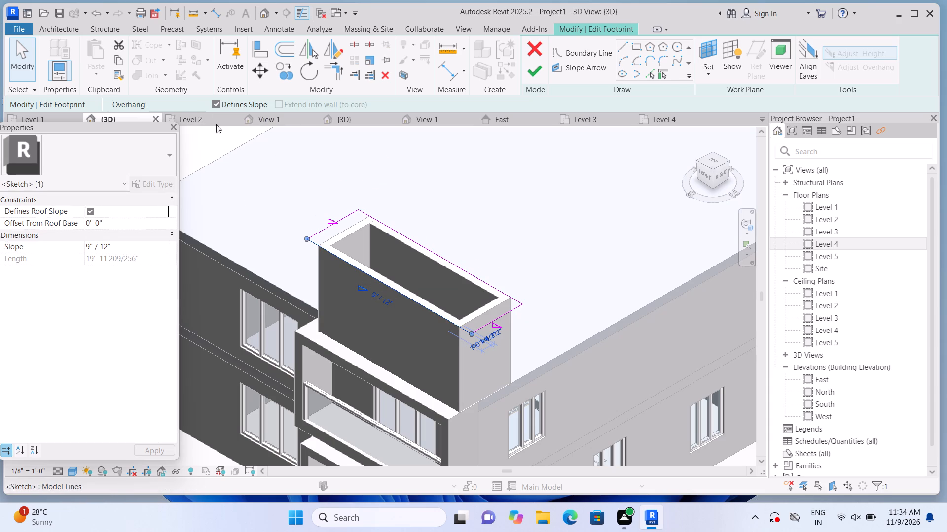
click(218, 102)
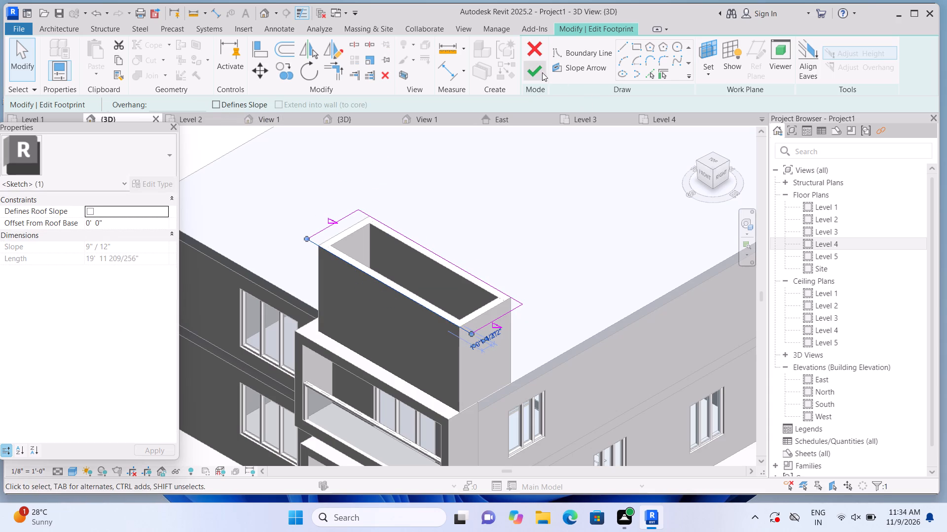
click(536, 69)
scroll(546, 162, down, 1)
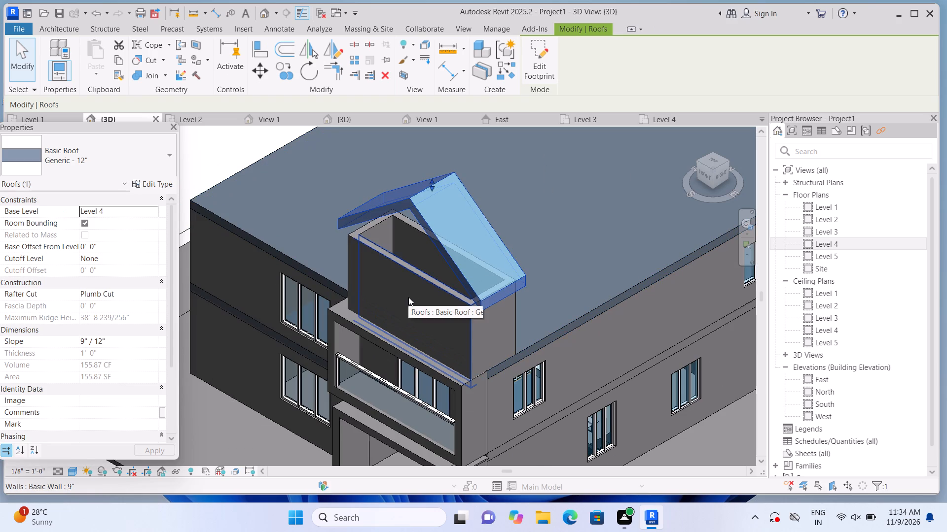
key(Escape)
Attach the tops of the enclosure's front, east and west walls to the gable roof.
click(425, 299)
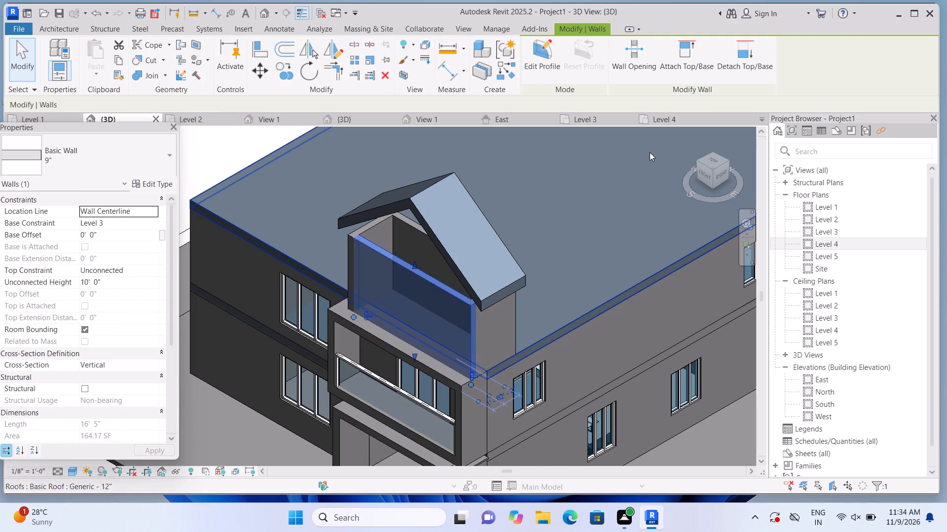
click(690, 60)
click(473, 260)
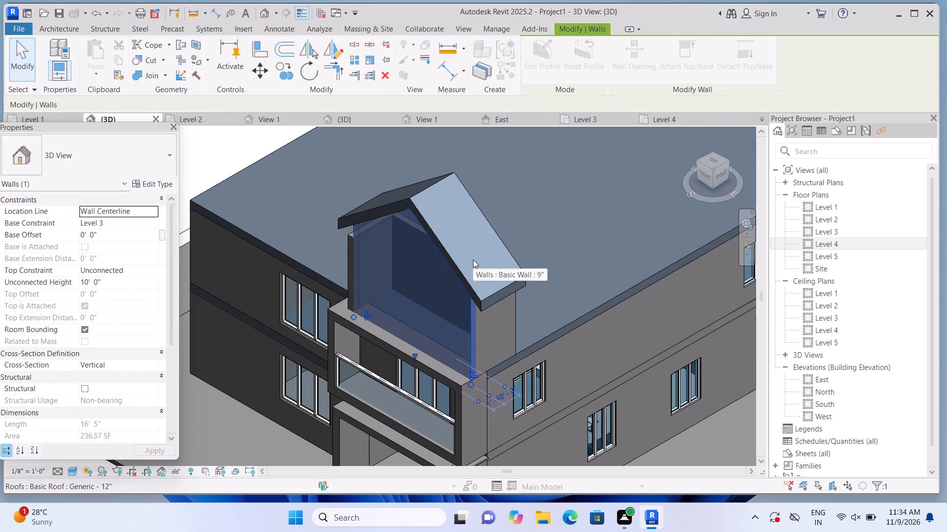
click(509, 326)
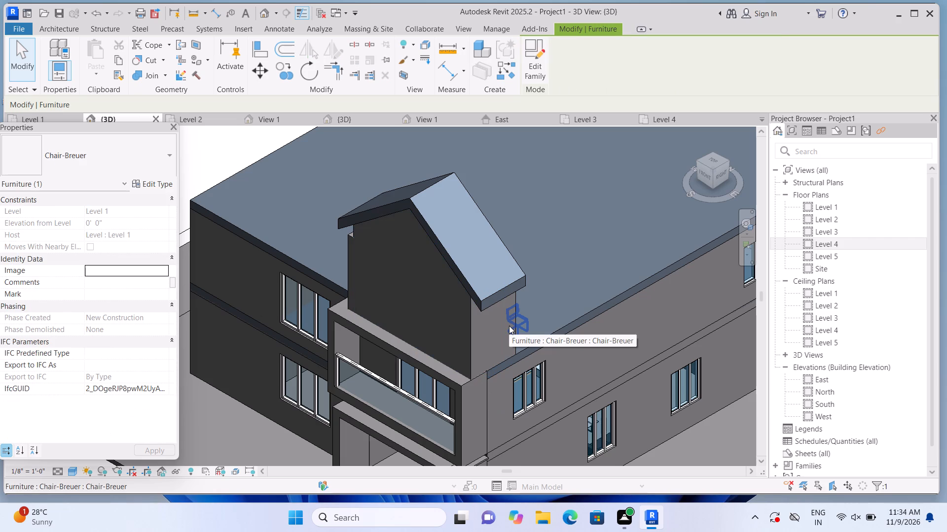
click(496, 333)
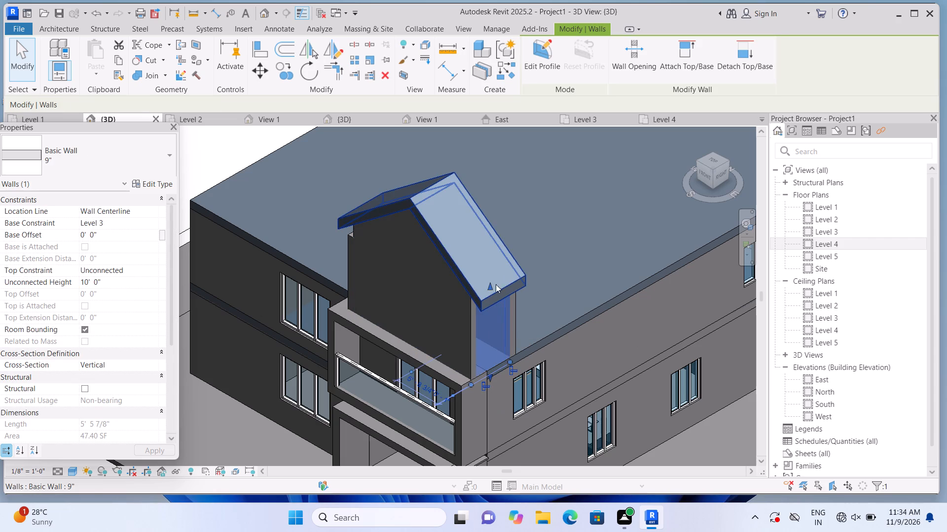
click(670, 68)
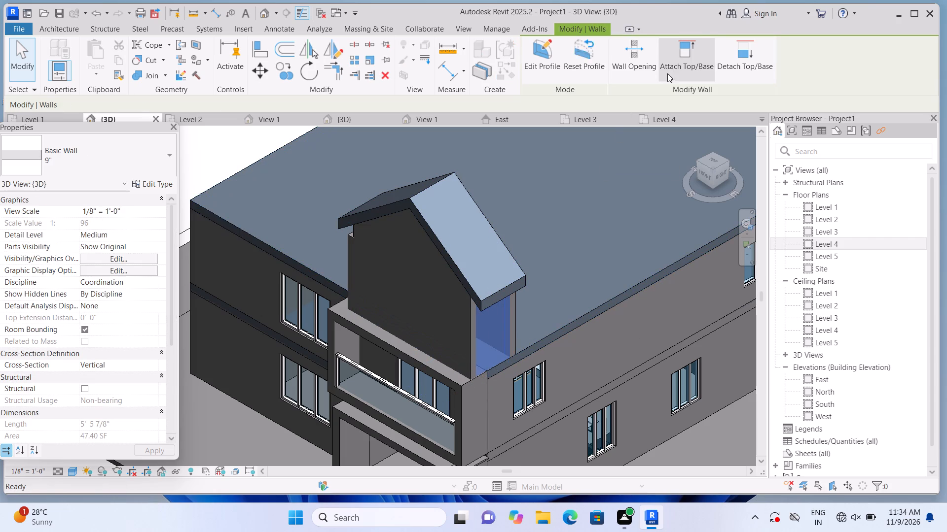
click(460, 249)
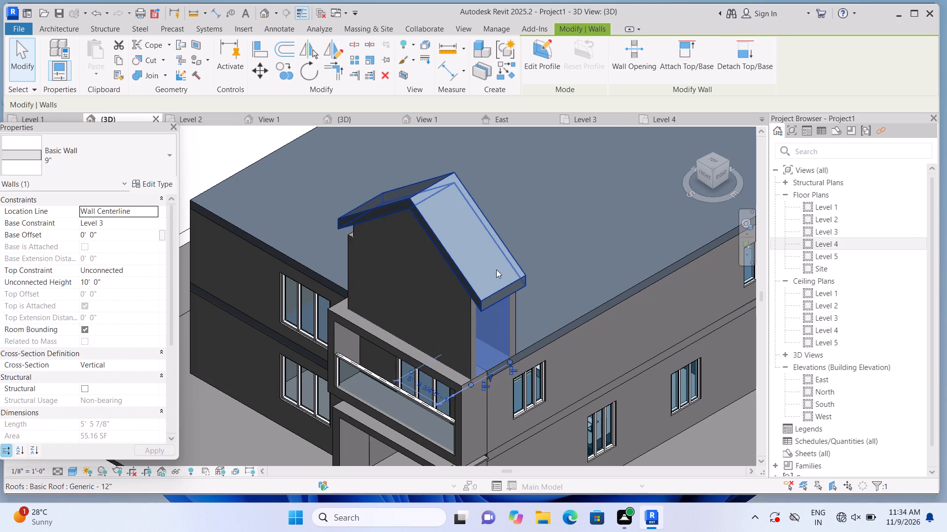
click(496, 269)
key(Escape)
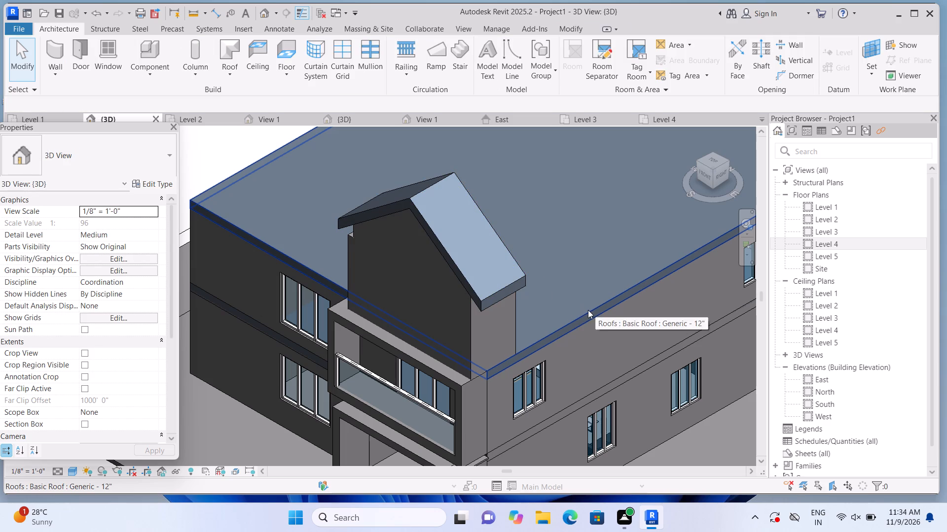
click(343, 273)
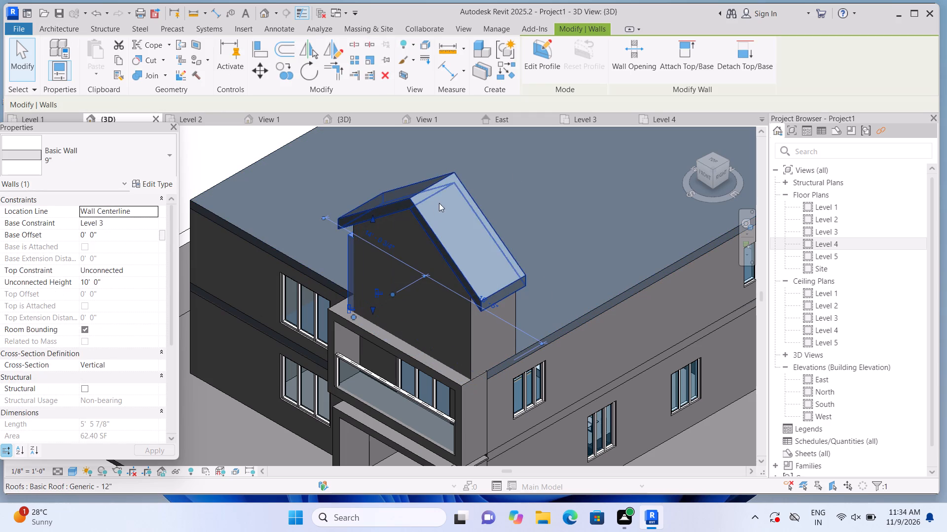
click(680, 68)
click(453, 242)
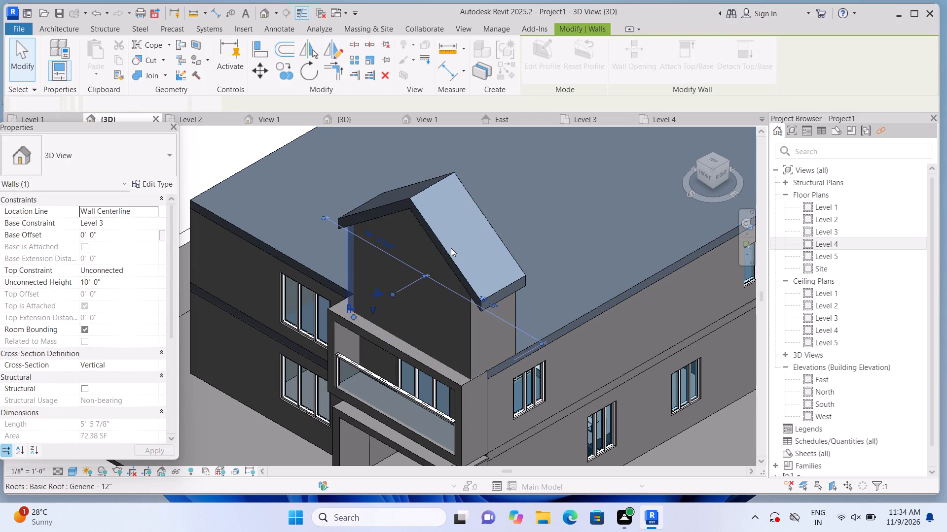
key(Escape)
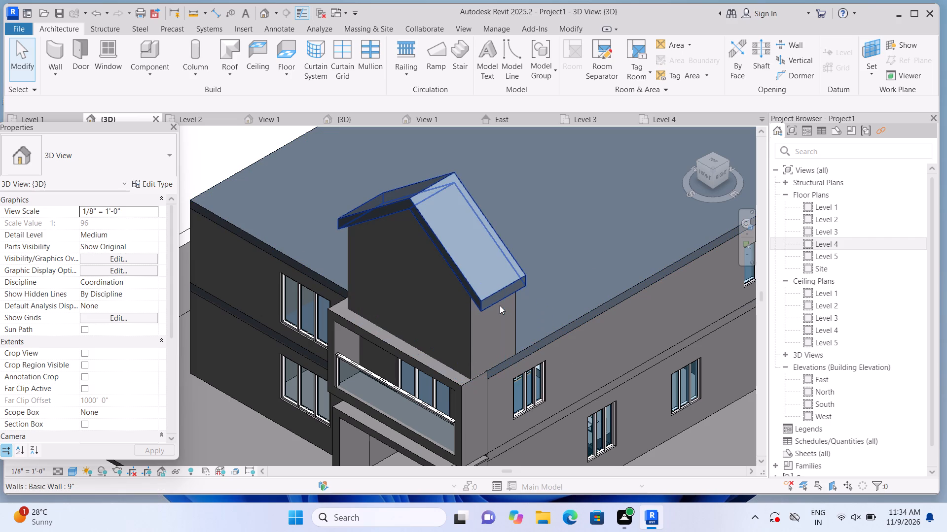
Attach the top of the rooftop enclosure's remaining long back wall to the gable roof.
shift+middle_drag(587, 283, 517, 301)
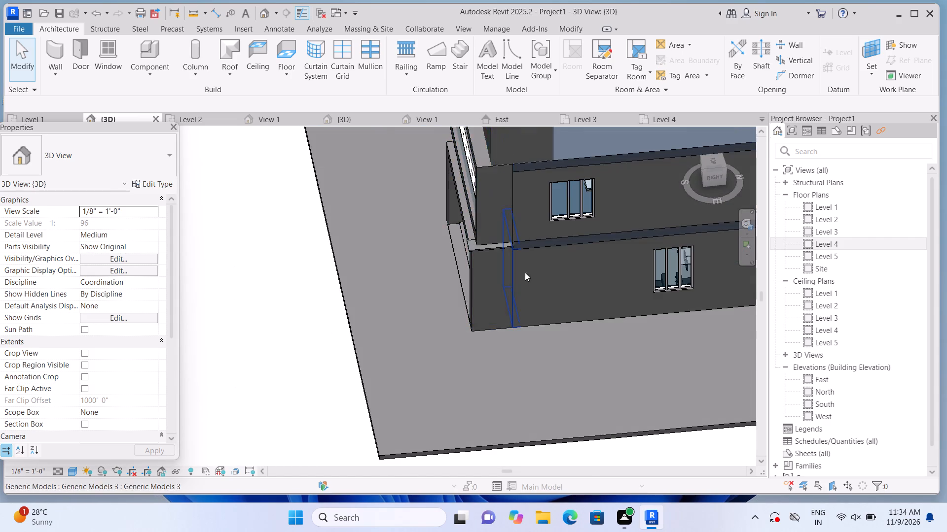
scroll(567, 247, down, 5)
shift+middle_drag(586, 266, 549, 271)
middle_drag(548, 264, 471, 367)
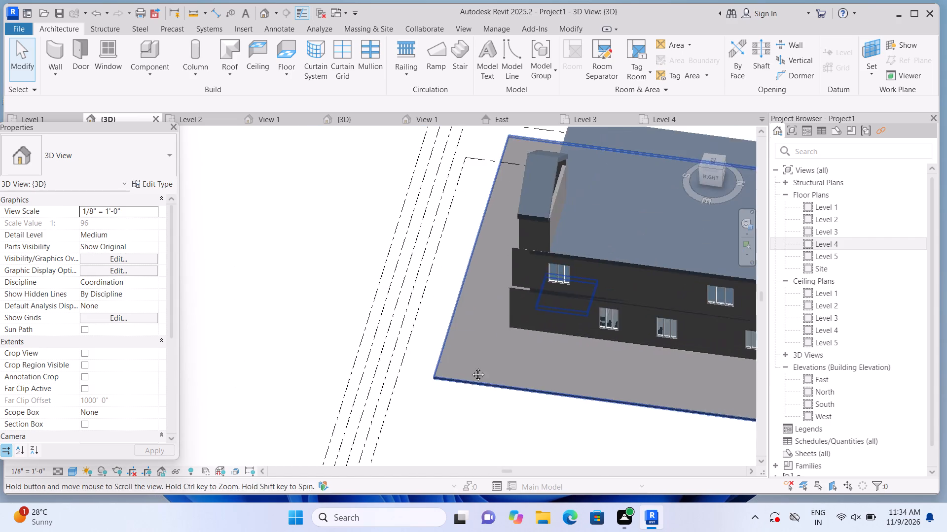
middle_drag(471, 367, 467, 373)
scroll(506, 260, up, 2)
click(554, 203)
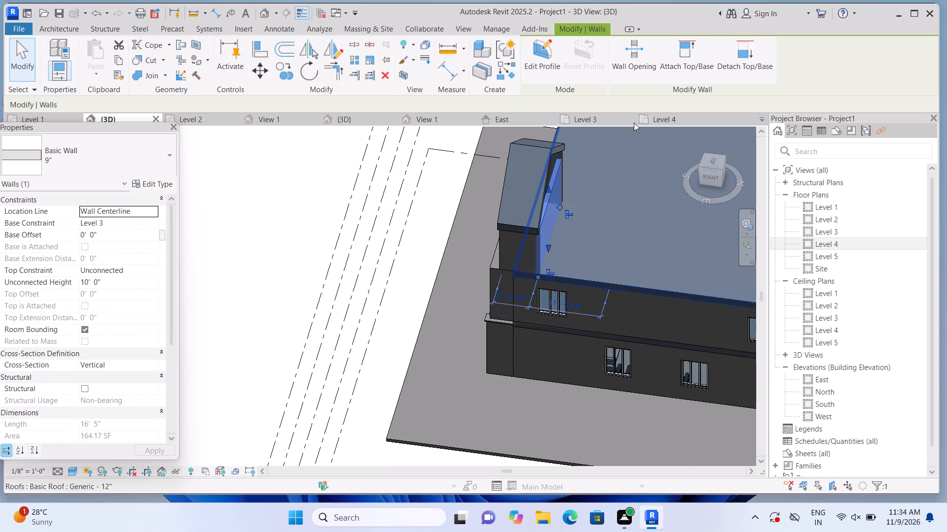
click(679, 69)
click(519, 174)
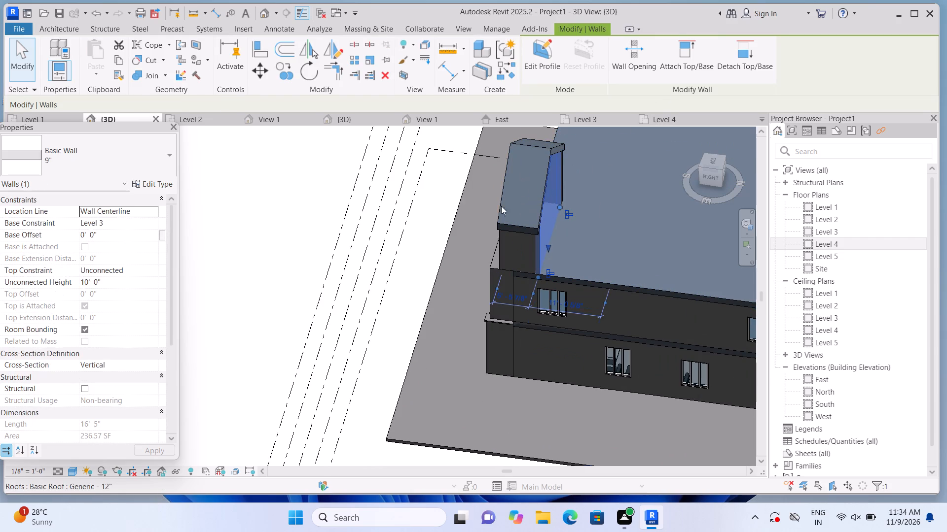
click(296, 253)
Return the 3D view to its home orientation and examine the gabled enclosure, front balcony and entrance.
scroll(296, 253, down, 3)
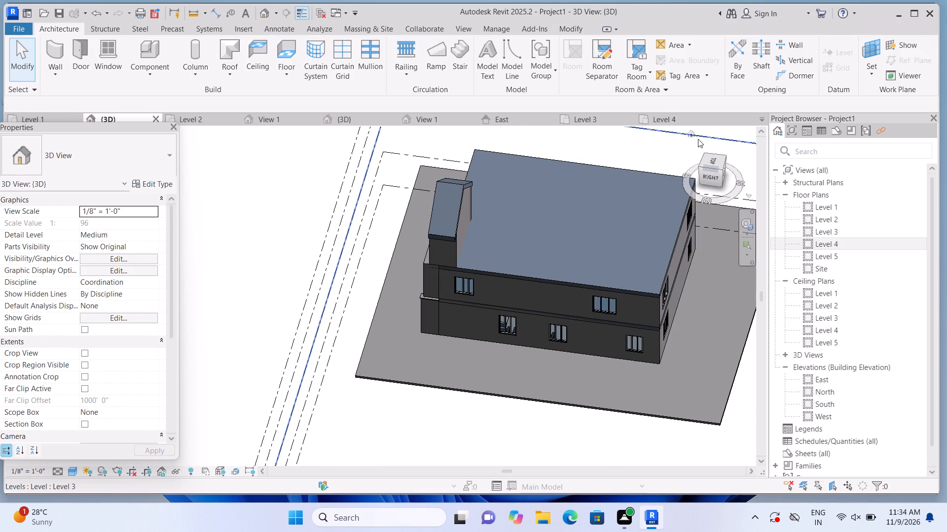
click(692, 133)
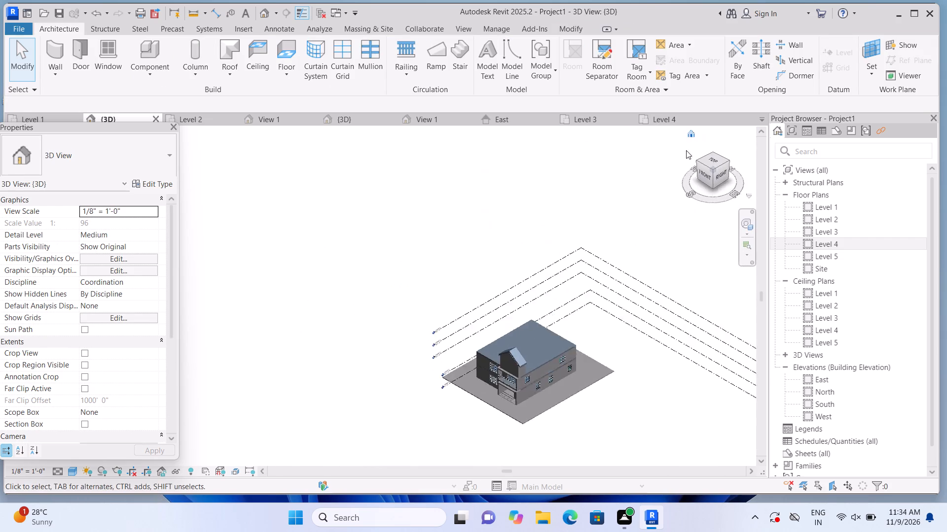
middle_drag(223, 378, 309, 439)
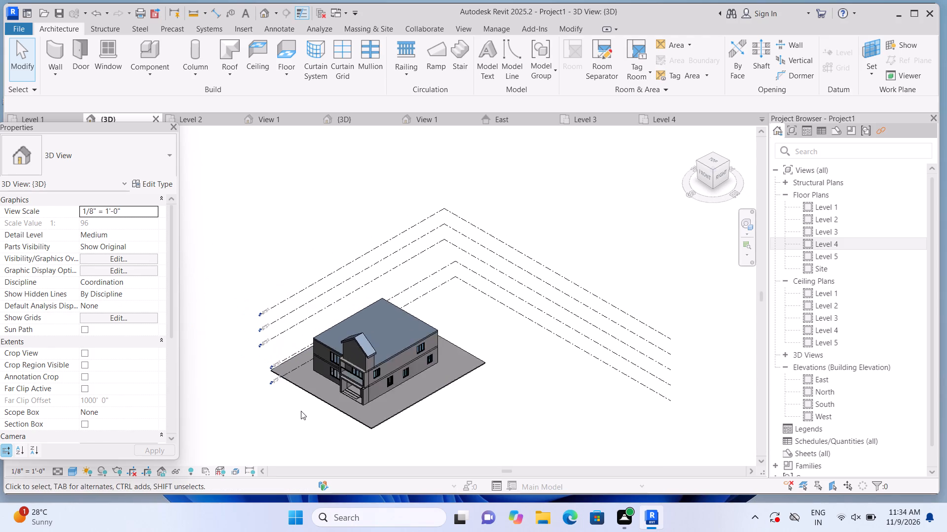
scroll(301, 411, up, 7)
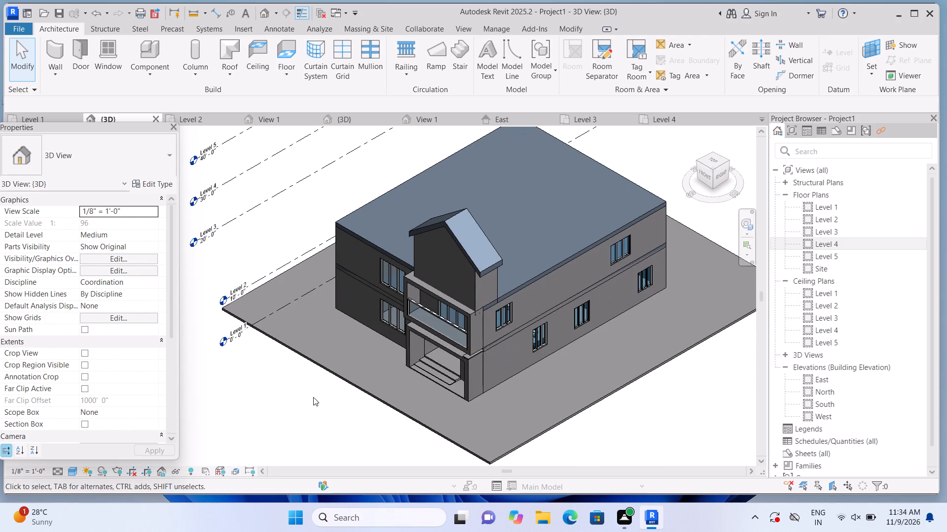
scroll(481, 384, up, 7)
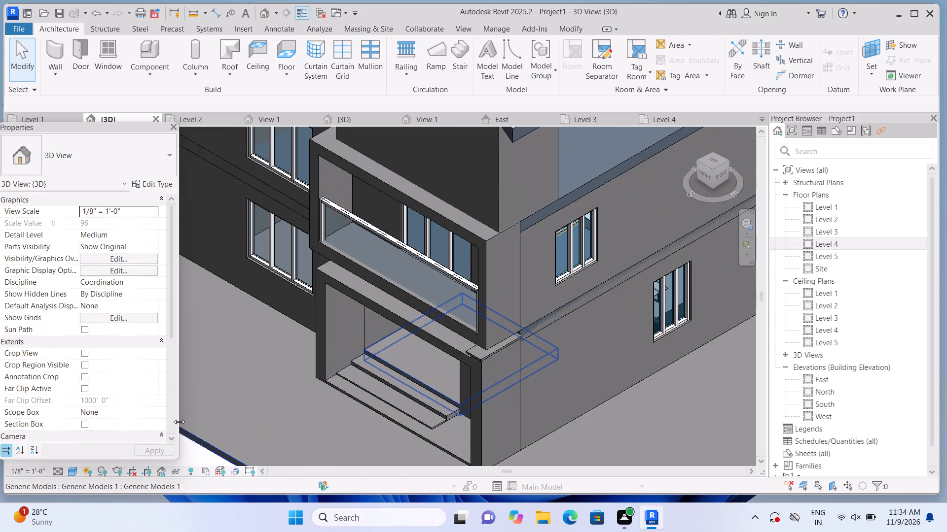
scroll(186, 419, down, 3)
middle_drag(244, 392, 293, 412)
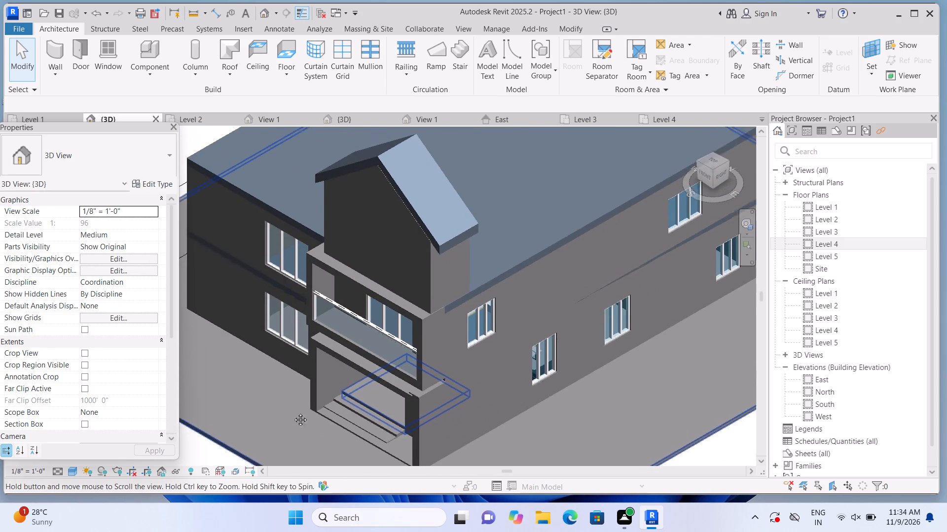
middle_drag(293, 412, 320, 422)
middle_drag(283, 405, 338, 365)
scroll(339, 365, up, 1)
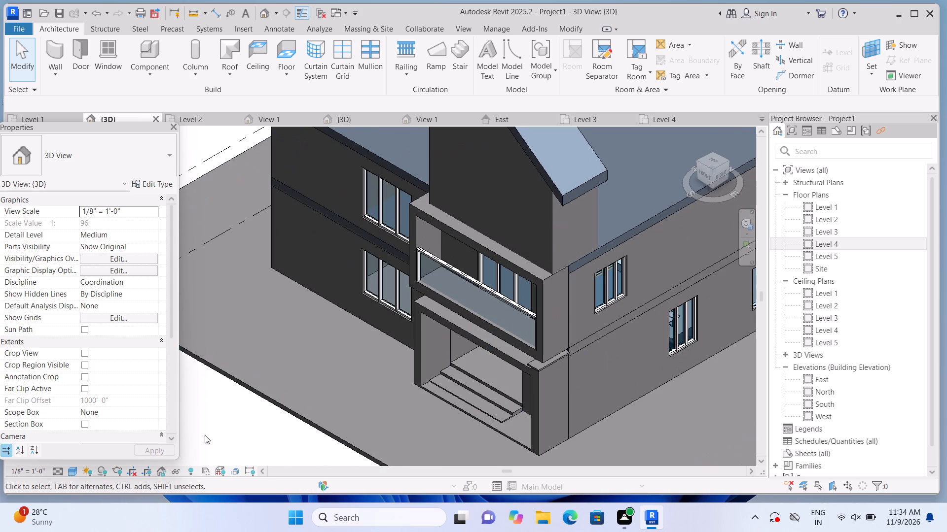
scroll(205, 435, down, 3)
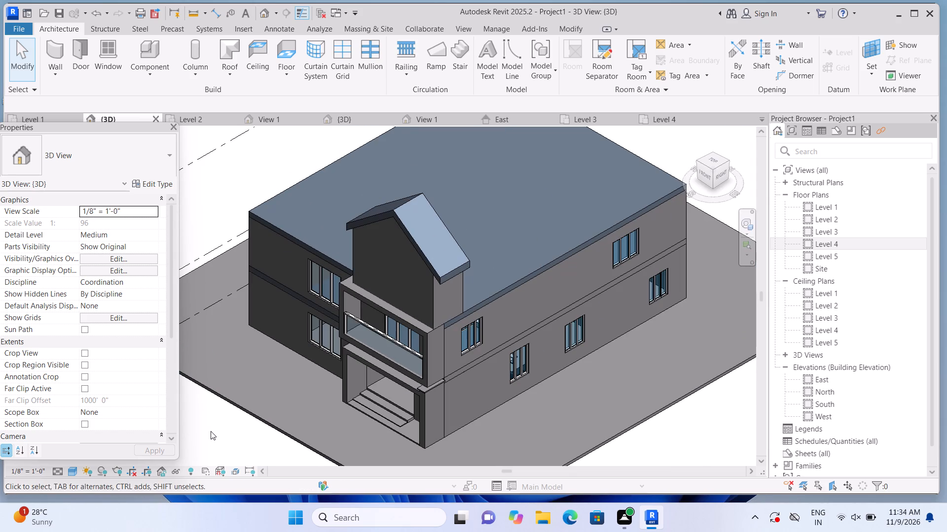
scroll(211, 431, down, 1)
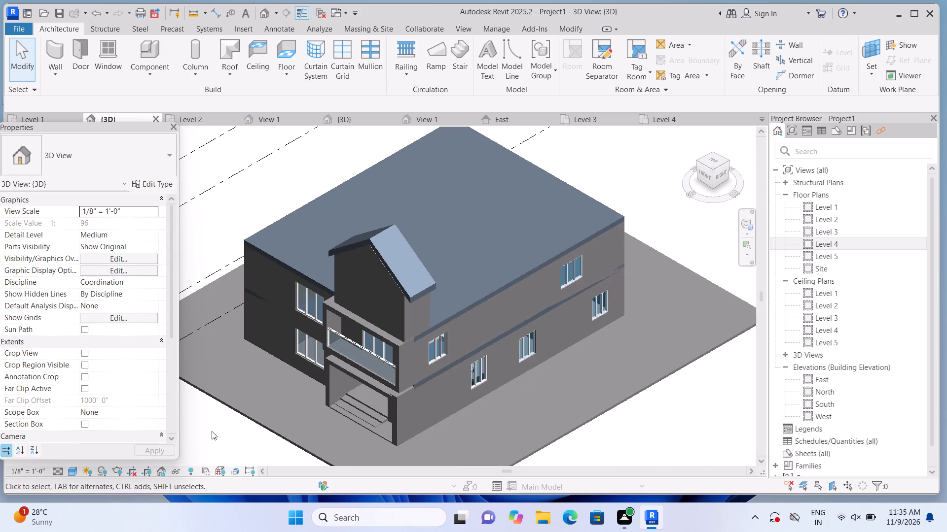
scroll(212, 431, up, 1)
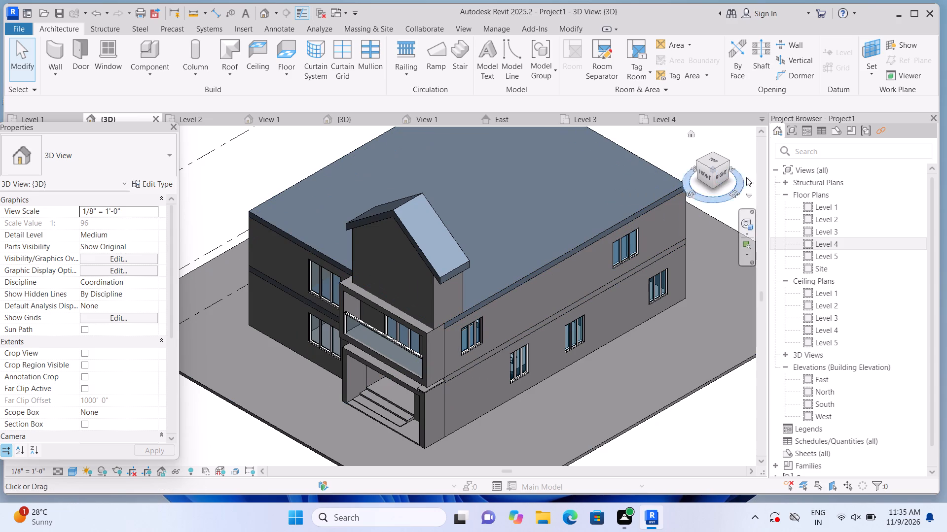
Open the Level 3 floor plan at the rooftop enclosure above the front balcony.
double_click(807, 229)
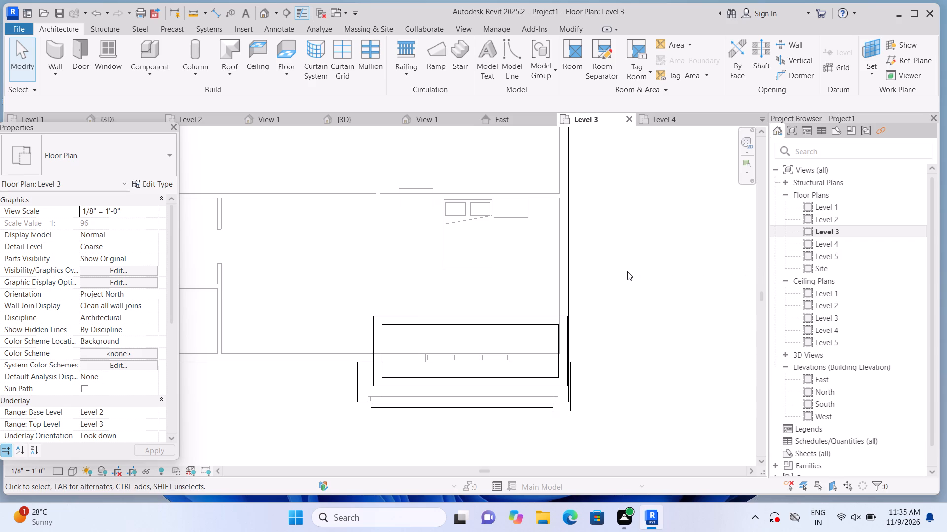
scroll(656, 268, down, 4)
middle_drag(663, 268, 635, 336)
scroll(635, 336, up, 1)
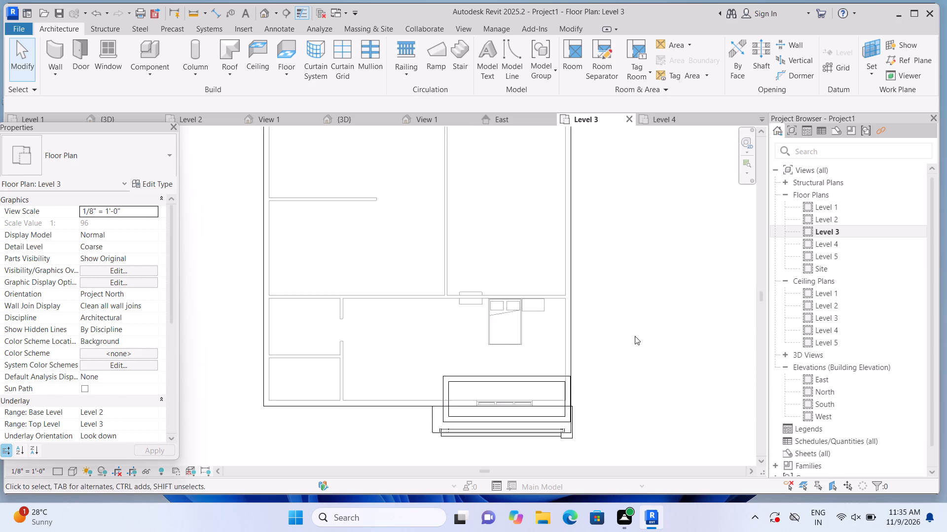
scroll(635, 336, up, 1)
middle_drag(635, 336, 636, 254)
scroll(636, 254, up, 4)
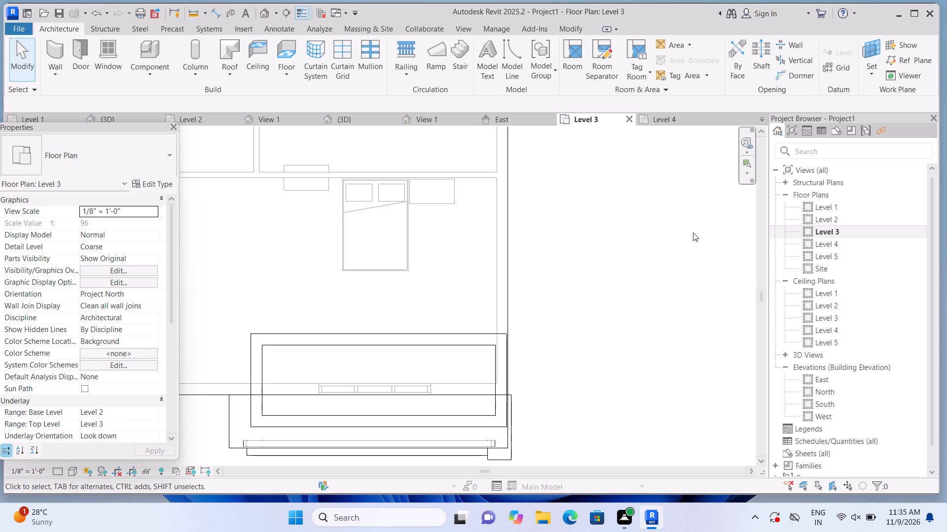
middle_drag(617, 291, 725, 234)
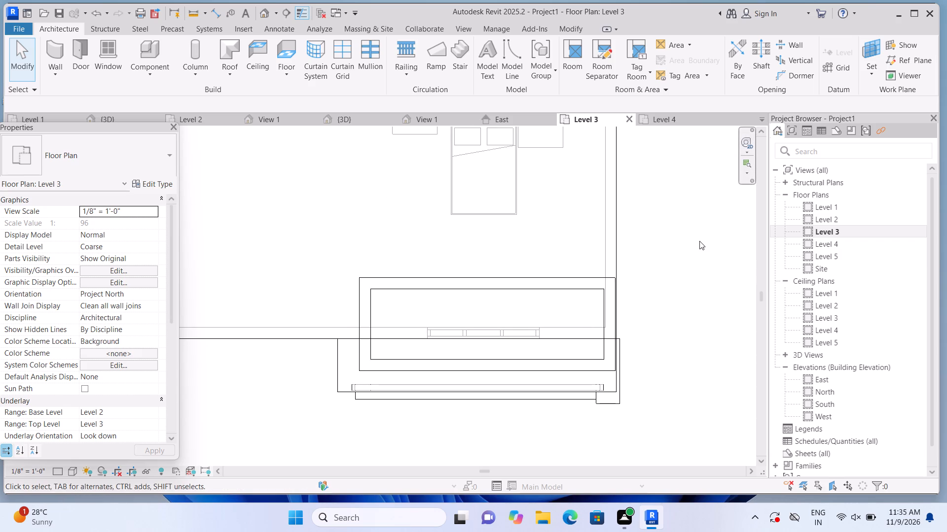
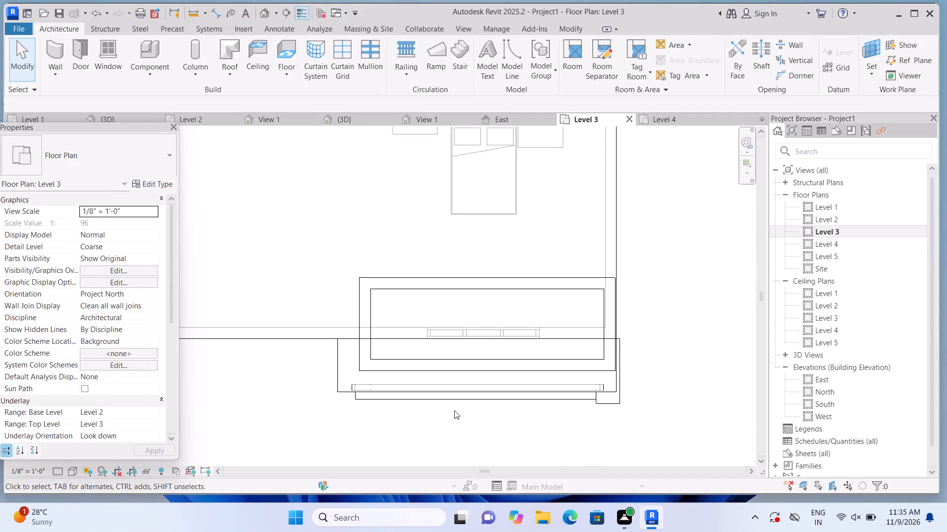
Draw a Curtain Wall 1 segment about 1' 2 1/2" long within the front wall of the Level 3 rooftop enclosure.
click(57, 56)
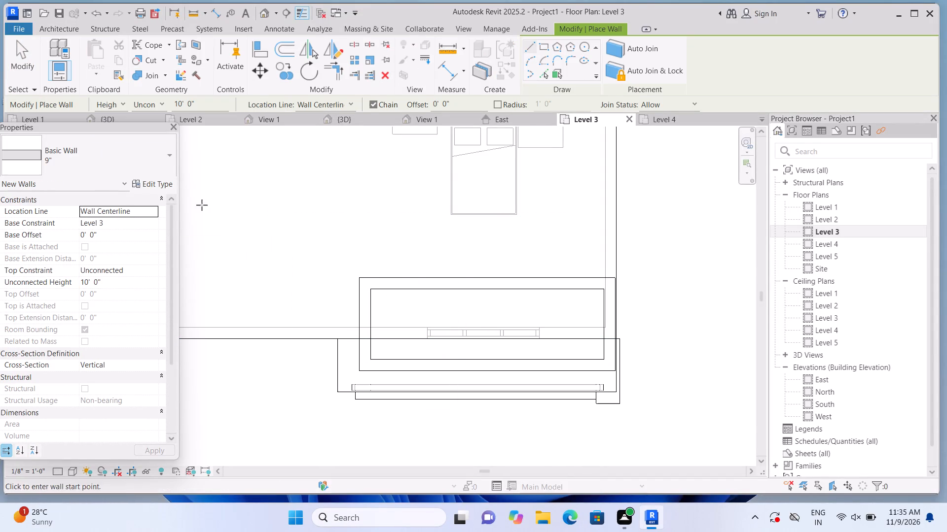
click(165, 148)
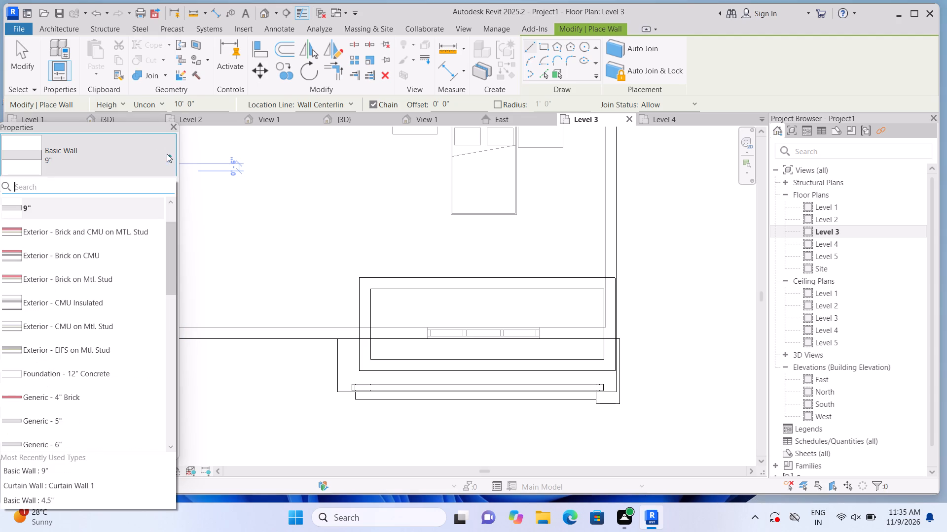
scroll(103, 263, down, 7)
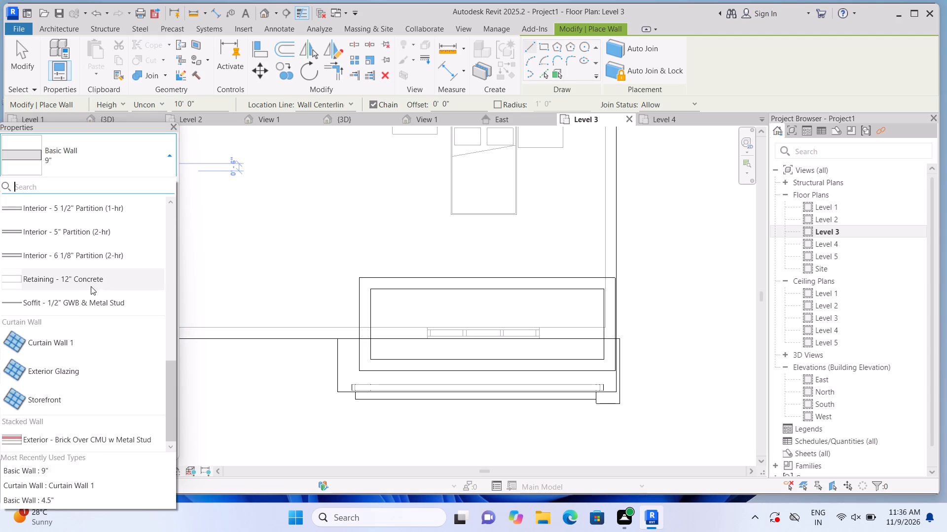
click(80, 346)
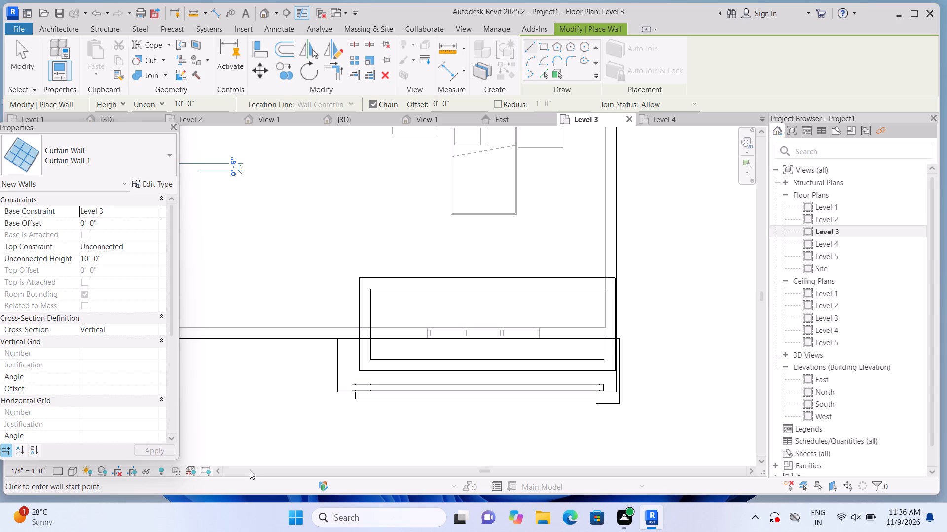
click(469, 366)
click(486, 364)
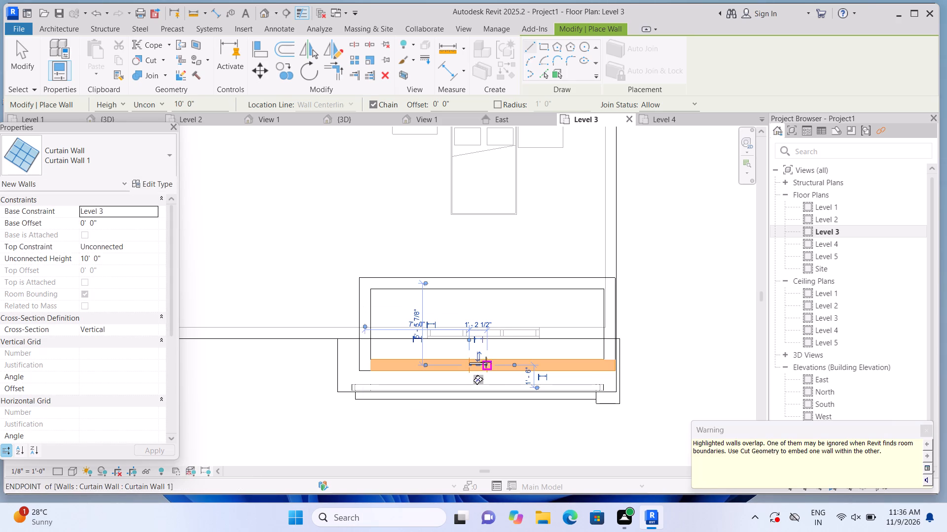
Cut the enclosure's 9" front wall with the short curtain wall so the glazing is embedded in it.
click(165, 63)
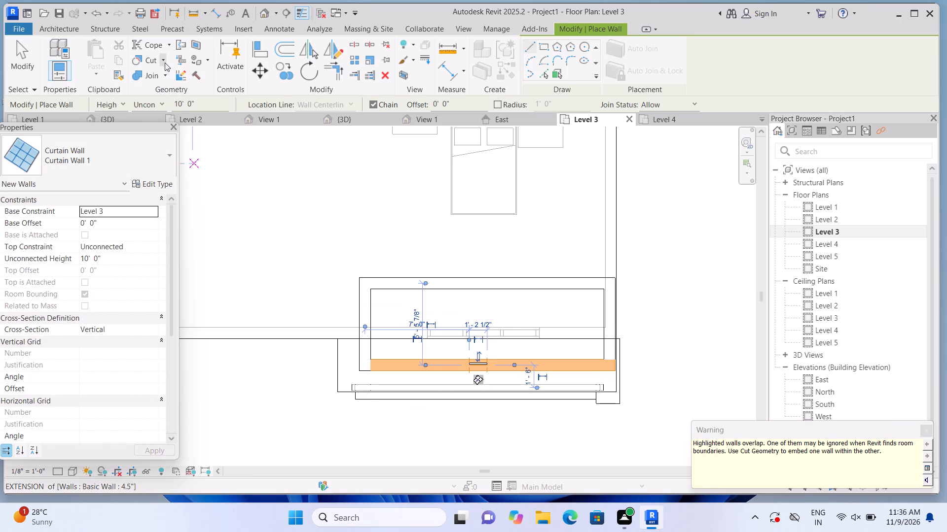
click(182, 88)
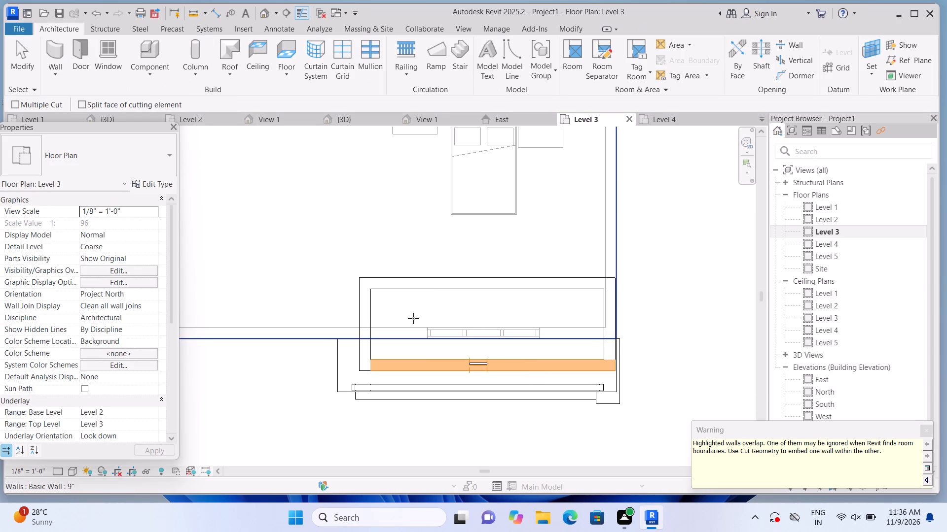
click(569, 364)
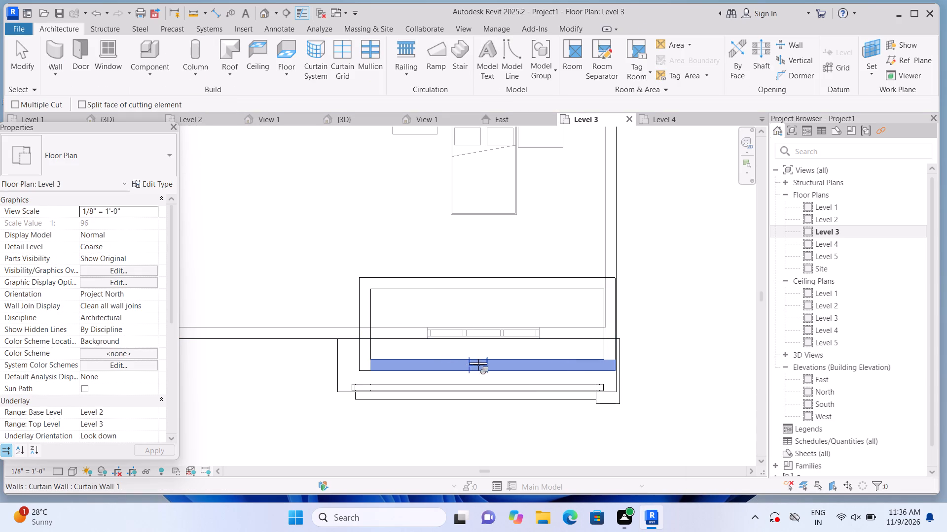
click(478, 365)
key(Escape)
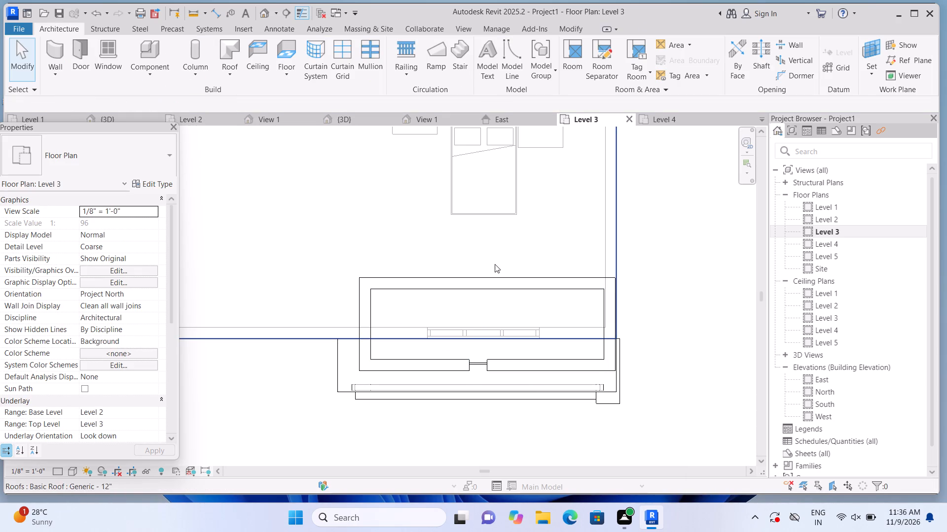
Examine the narrow glazed strip in the enclosure's gable wall in the 3D view, up close and from the front.
scroll(493, 270, down, 1)
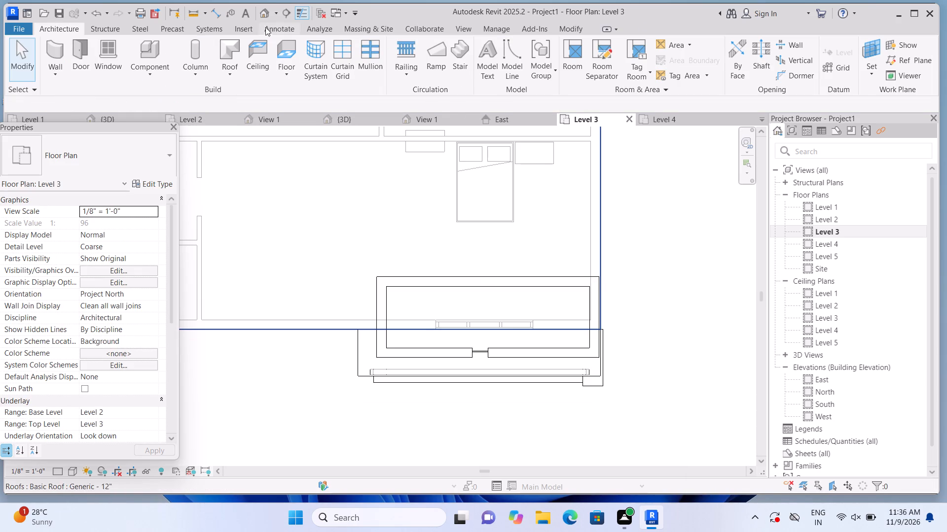
click(264, 15)
scroll(395, 291, up, 3)
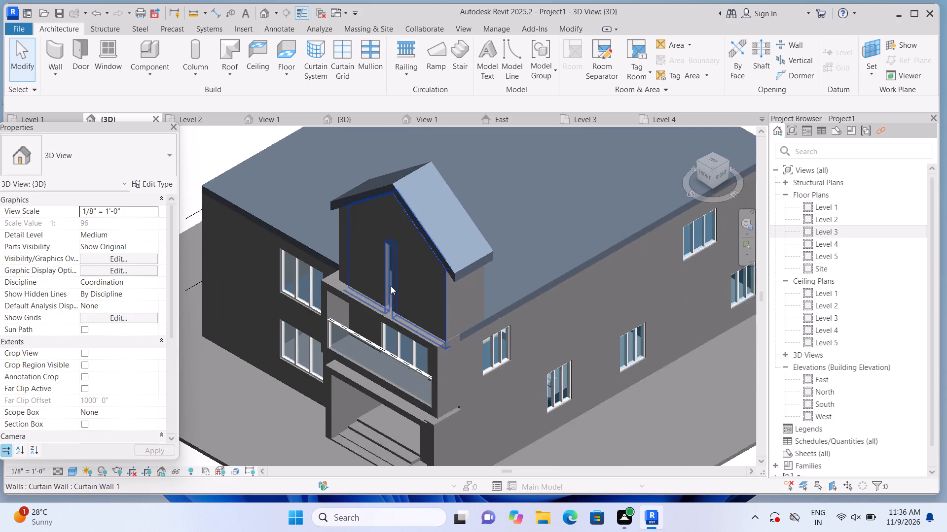
scroll(391, 286, up, 9)
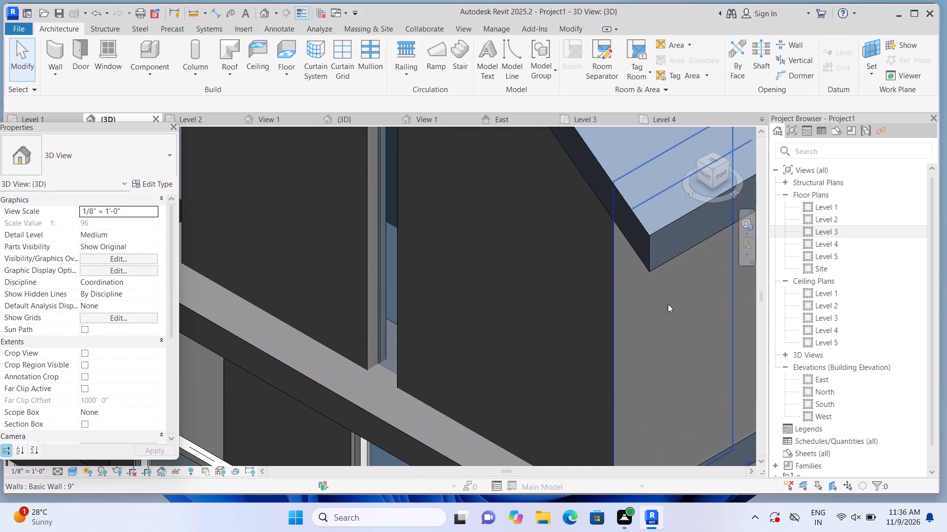
scroll(628, 318, down, 3)
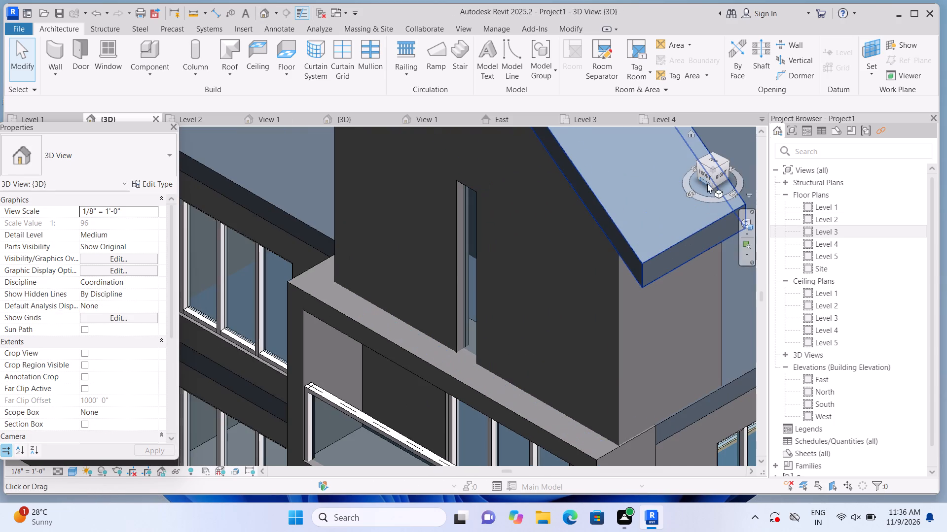
click(702, 174)
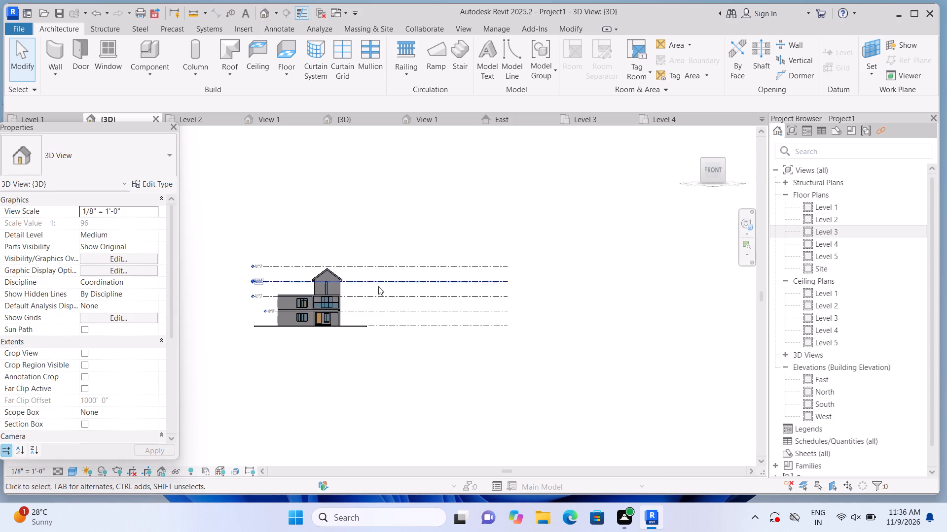
scroll(350, 290, up, 8)
scroll(388, 243, up, 3)
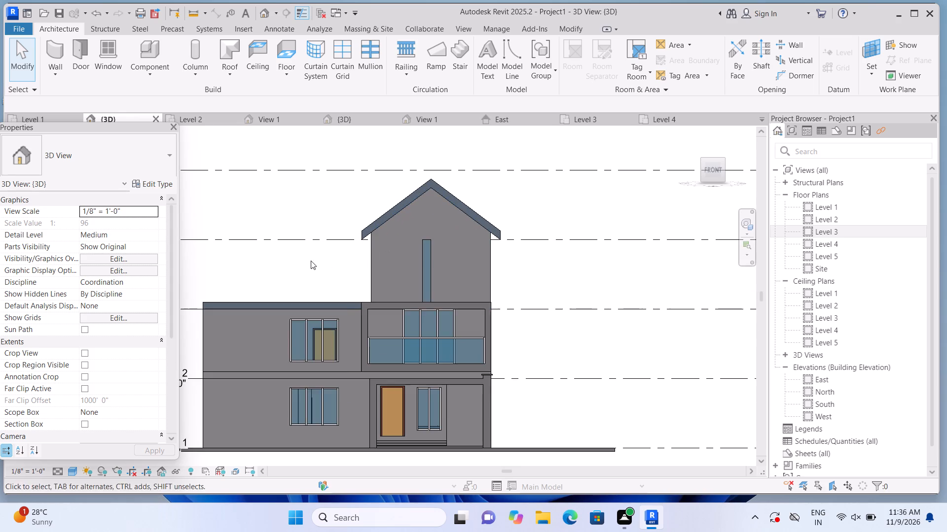
middle_drag(311, 261, 373, 263)
middle_drag(386, 272, 428, 257)
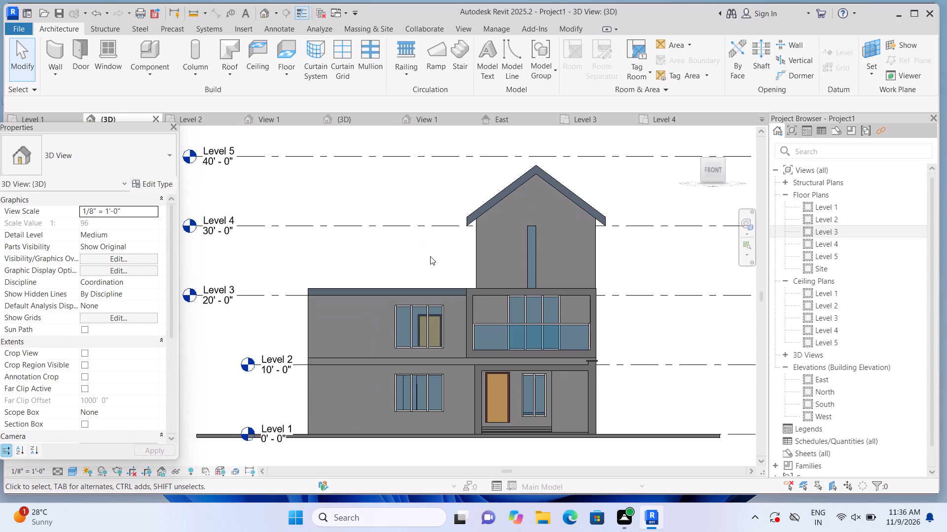
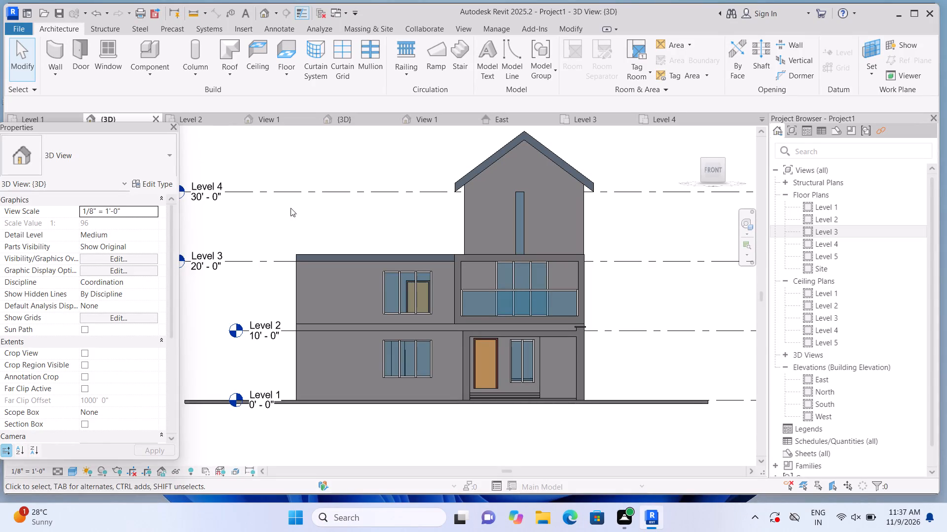
Stretch the top of the curtain wall strip upward past Level 4 into the gable of the rooftop enclosure's front wall.
scroll(491, 216, up, 3)
click(533, 230)
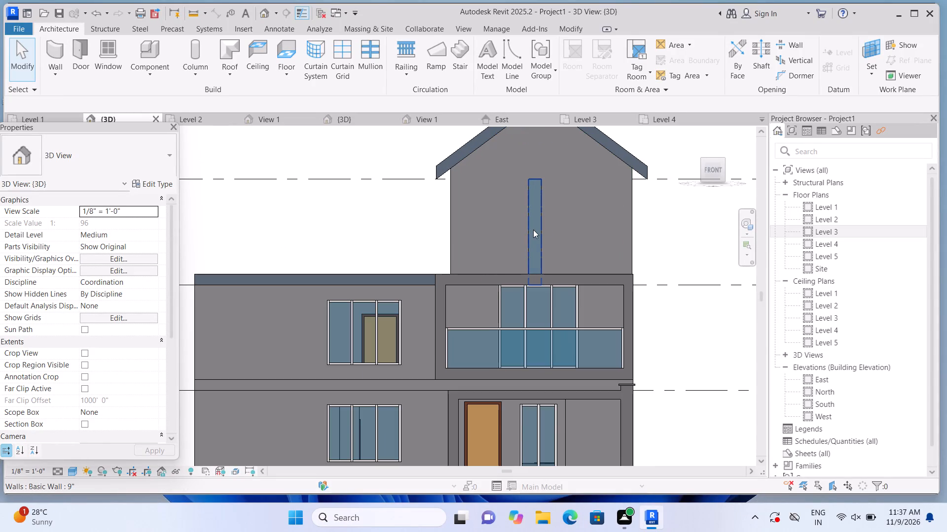
scroll(536, 227, up, 1)
scroll(536, 216, down, 2)
middle_drag(581, 176, 582, 294)
scroll(578, 285, up, 1)
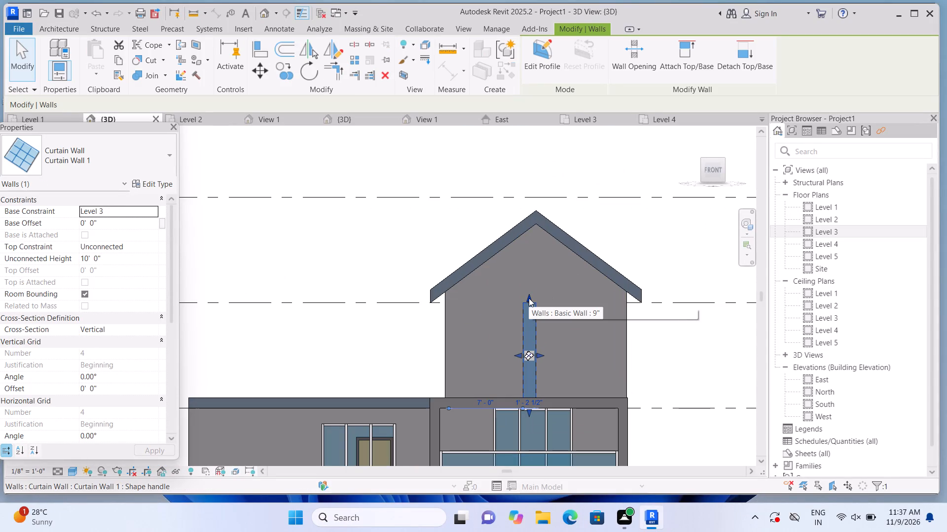
drag(529, 299, 544, 257)
click(545, 255)
drag(545, 254, 546, 248)
drag(547, 248, 549, 239)
click(565, 190)
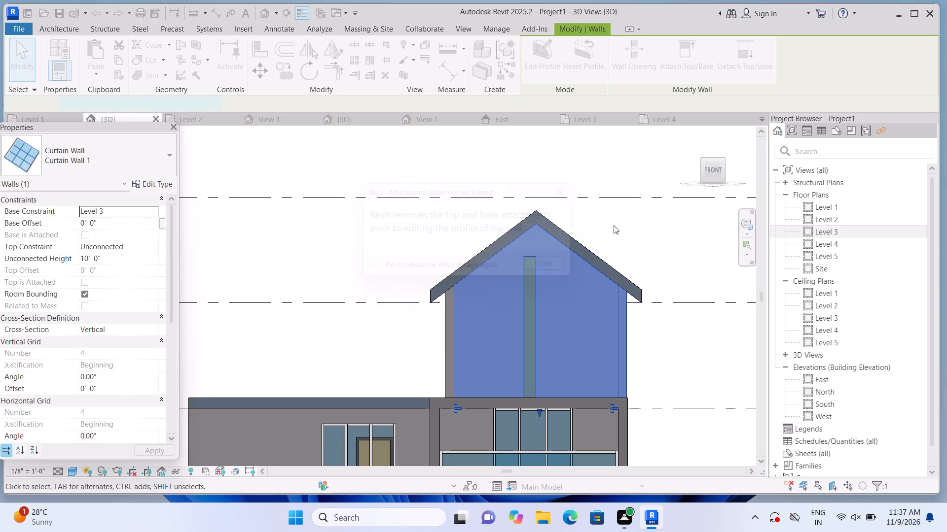
click(536, 72)
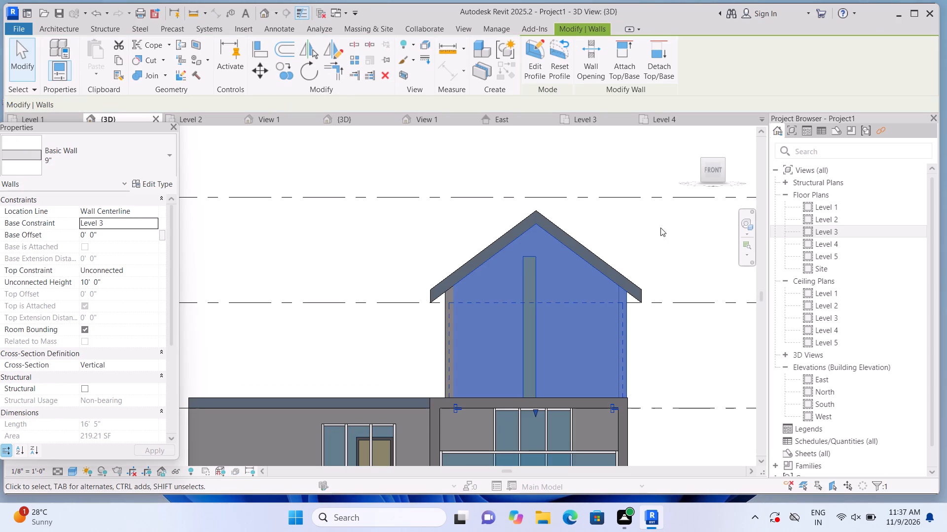
click(662, 222)
Raise the bottom edge of the curtain wall strip to about 3' 10" above Level 3.
scroll(536, 297, up, 2)
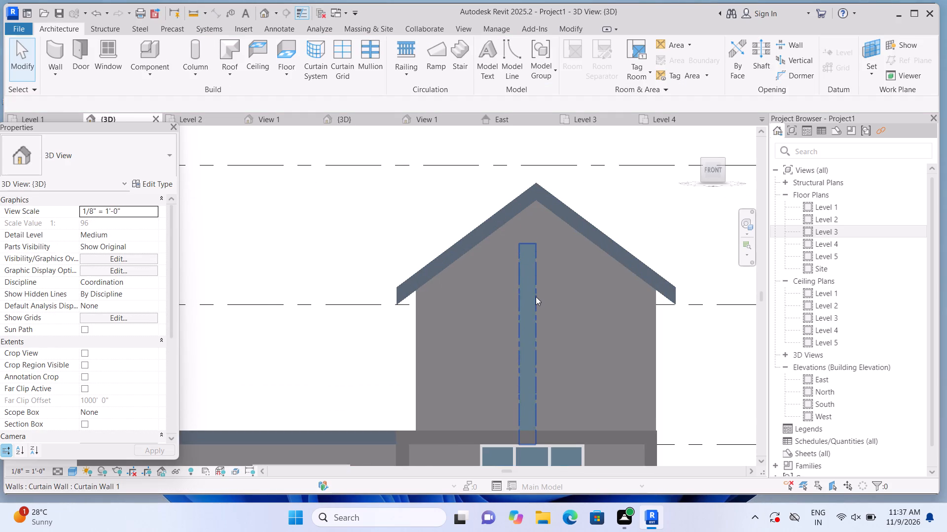
click(530, 398)
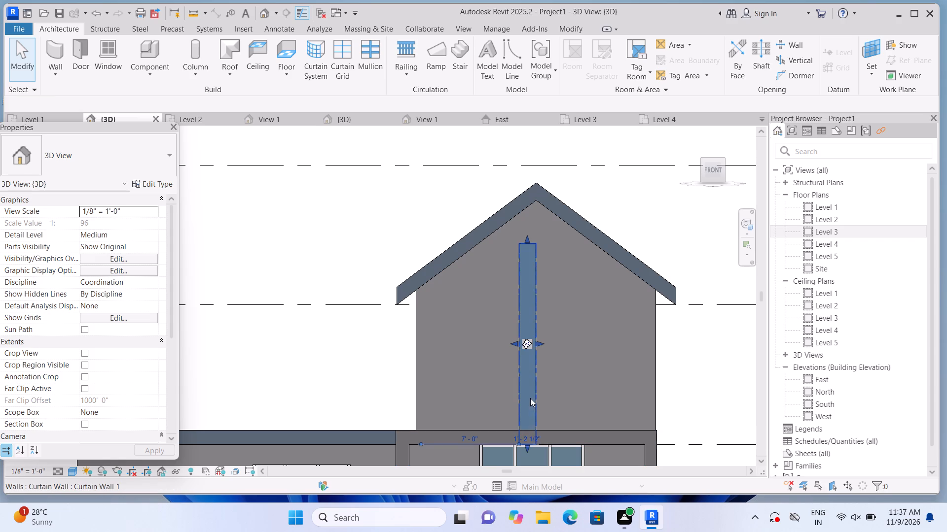
drag(525, 446, 535, 391)
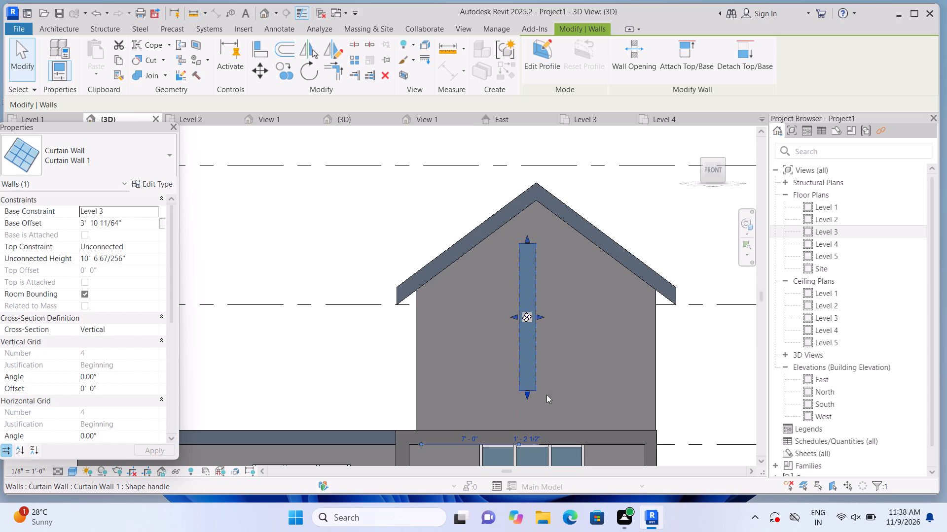
Adjust both side edges of the curtain wall strip so it is 1' 6" wide and starts 7' 6" along the front wall.
middle_drag(572, 394, 553, 347)
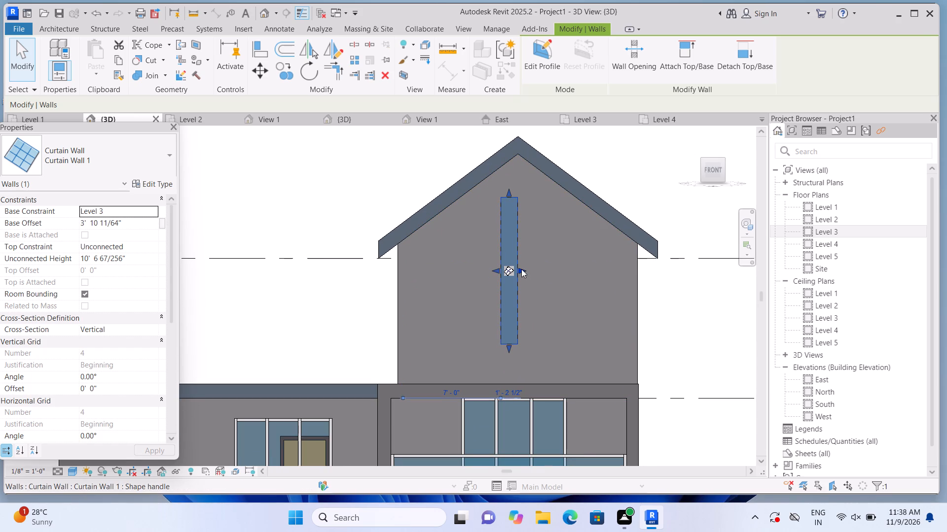
drag(521, 269, 528, 269)
drag(496, 269, 511, 269)
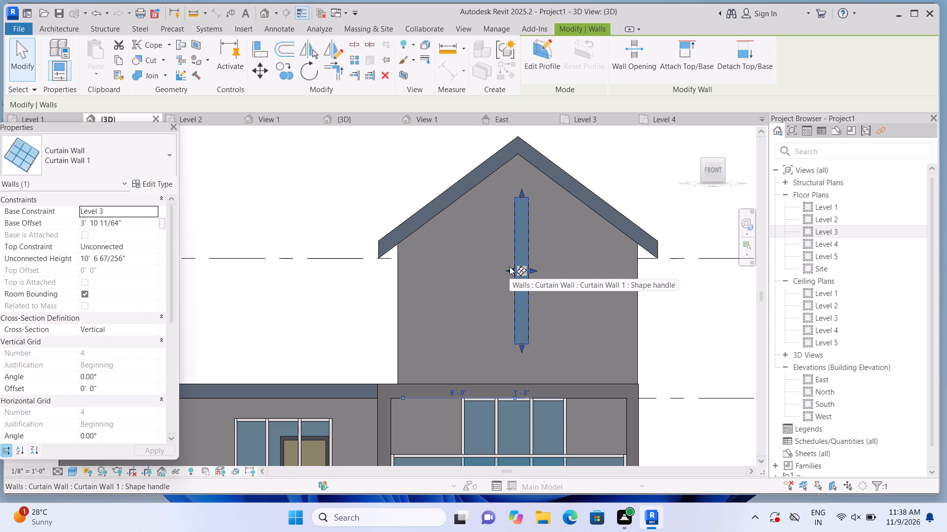
click(509, 269)
click(508, 269)
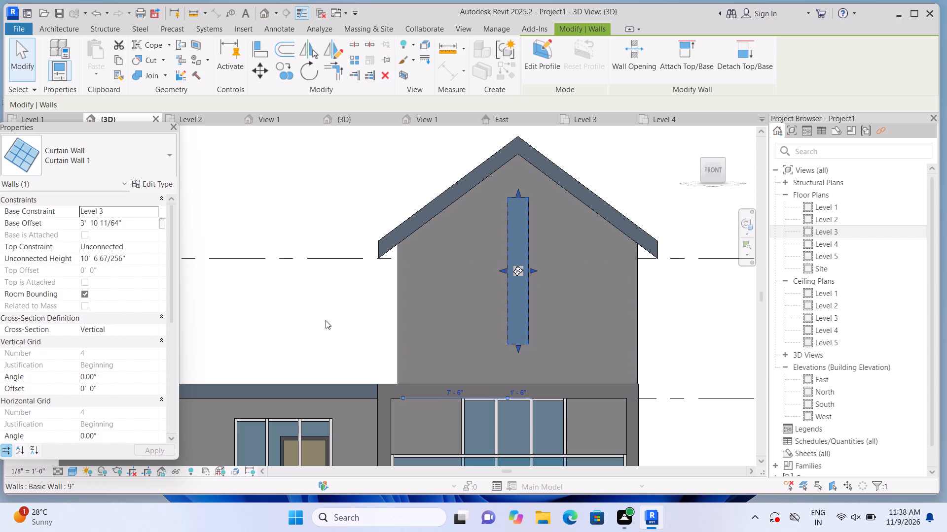
click(329, 319)
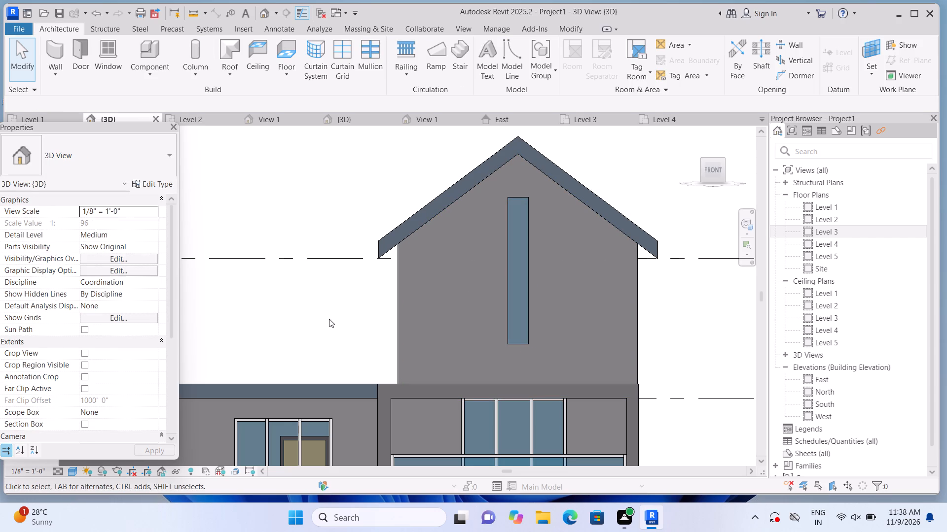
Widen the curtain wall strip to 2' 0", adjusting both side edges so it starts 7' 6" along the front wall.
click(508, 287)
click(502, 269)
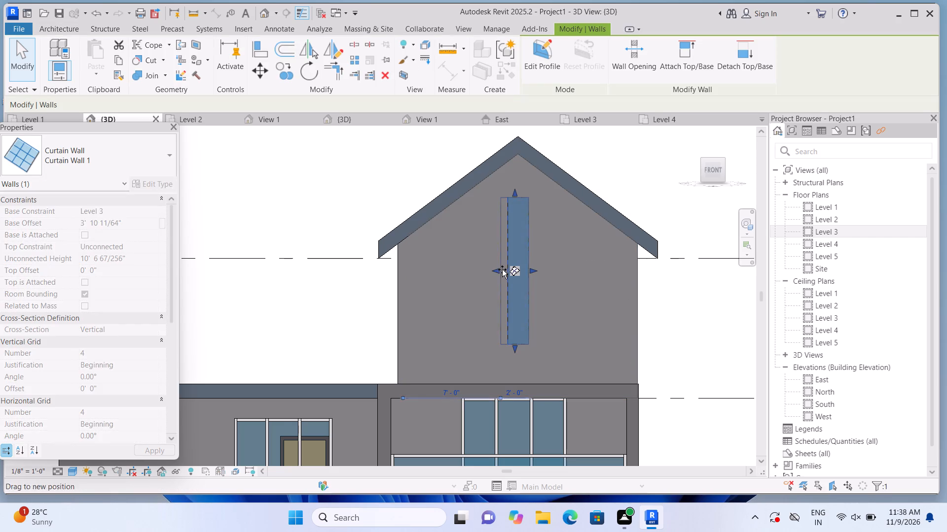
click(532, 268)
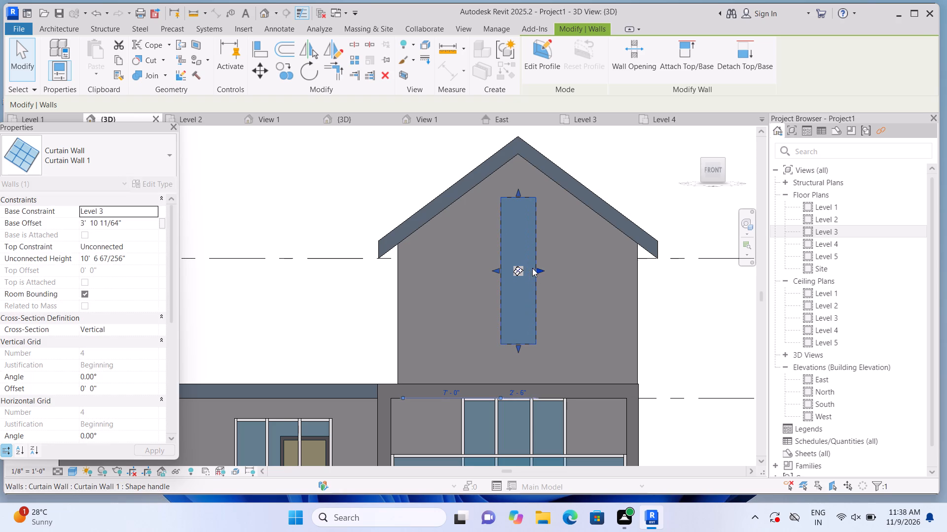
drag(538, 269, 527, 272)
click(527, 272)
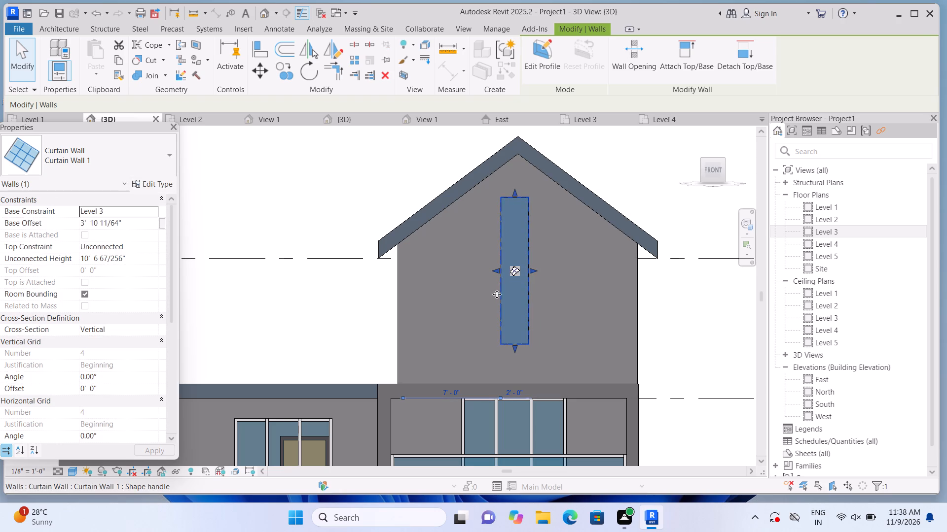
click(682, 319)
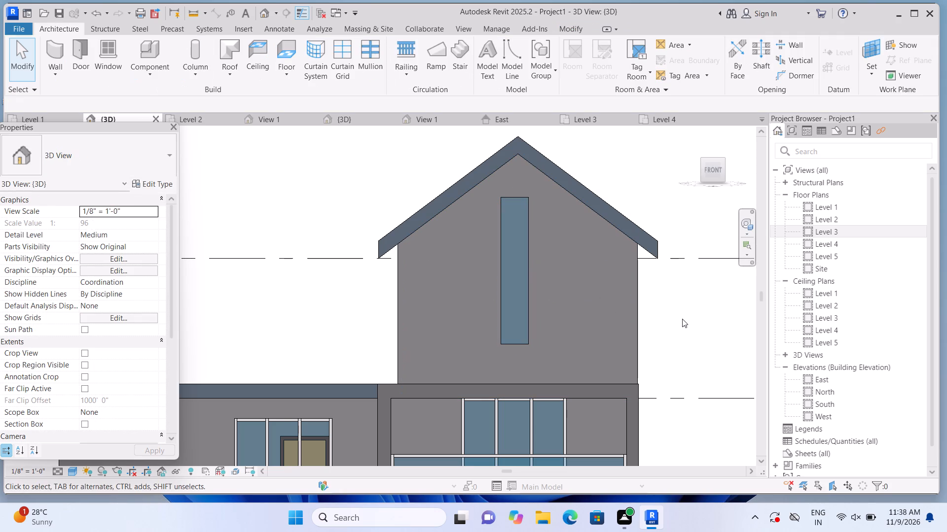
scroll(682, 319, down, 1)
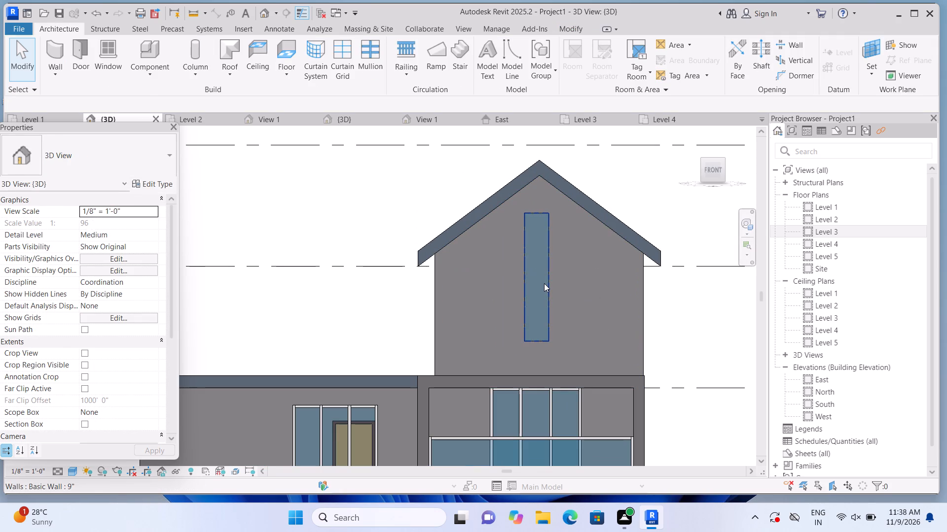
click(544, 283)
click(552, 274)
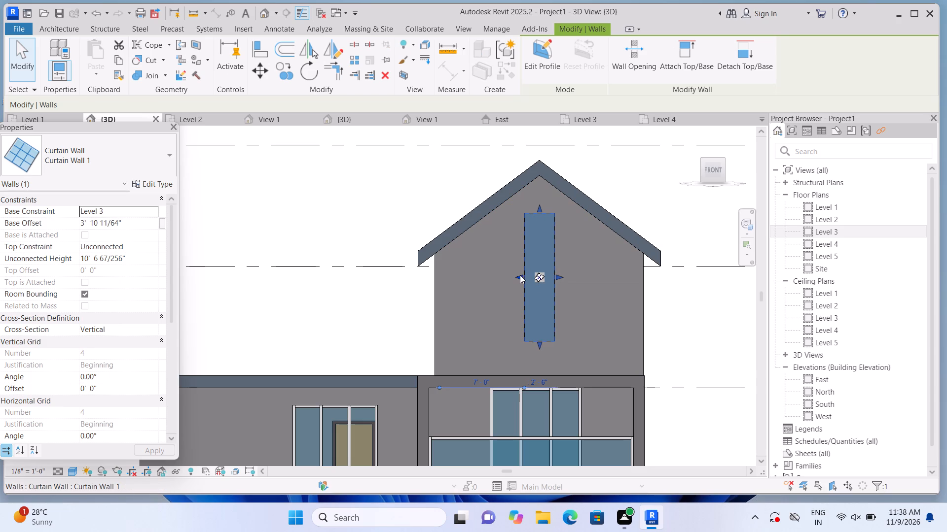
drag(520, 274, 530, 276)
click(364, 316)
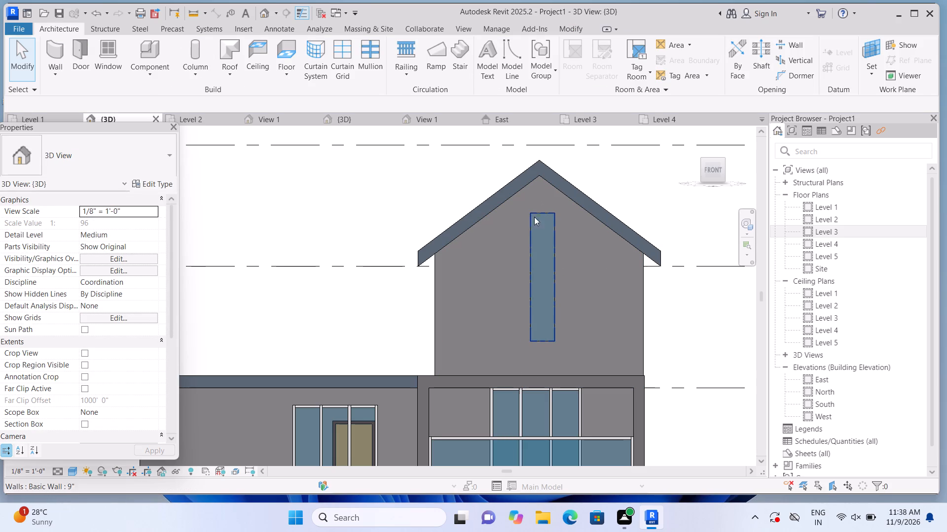
Extend the strip to about 13' 5" tall, raising its top toward the ridge and lowering its base to about 3' 0" above Level 3.
click(547, 213)
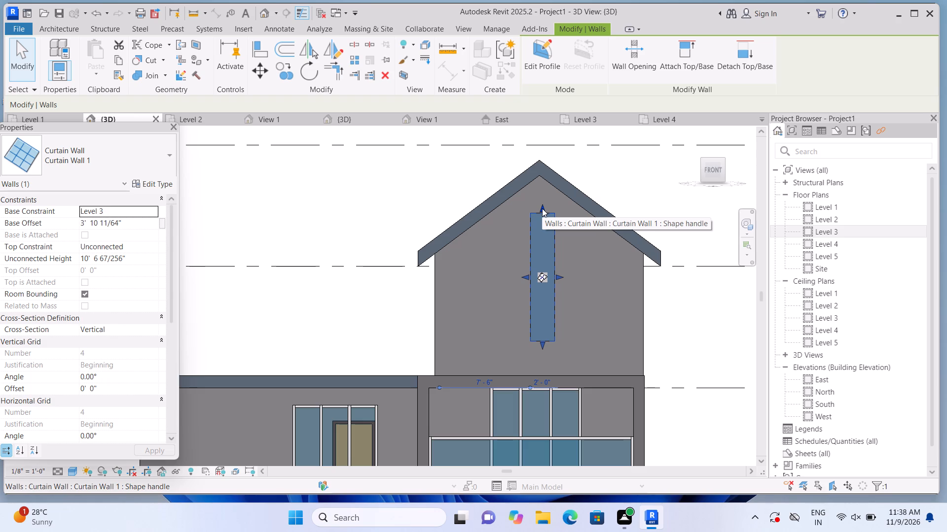
drag(542, 208, 542, 188)
click(542, 188)
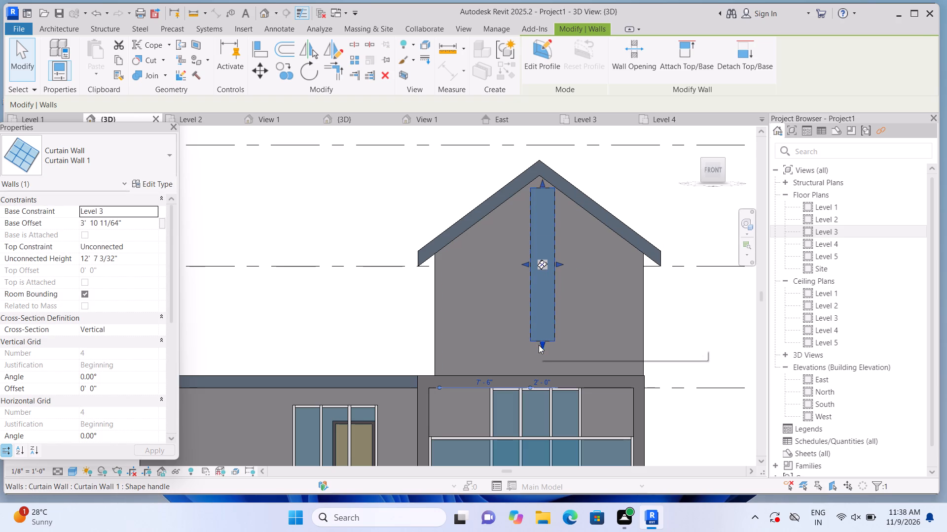
drag(543, 341, 543, 349)
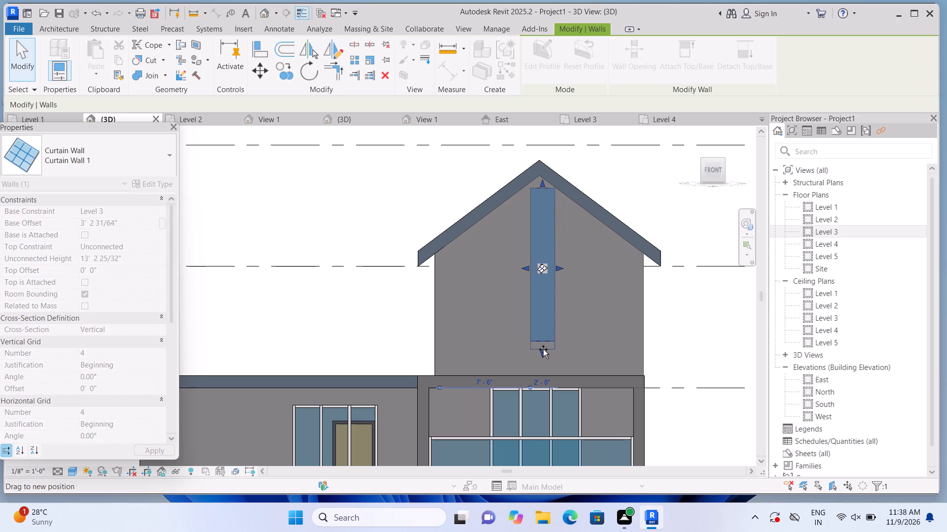
drag(543, 349, 543, 351)
click(678, 340)
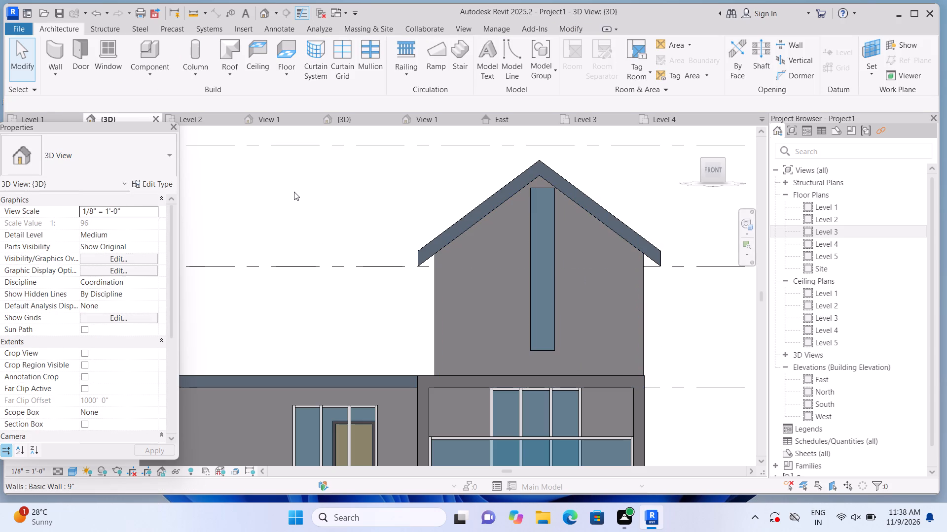
Place 2.5" x 5" rectangular mullions along all four borders of the curtain wall strip in the gable wall.
click(369, 69)
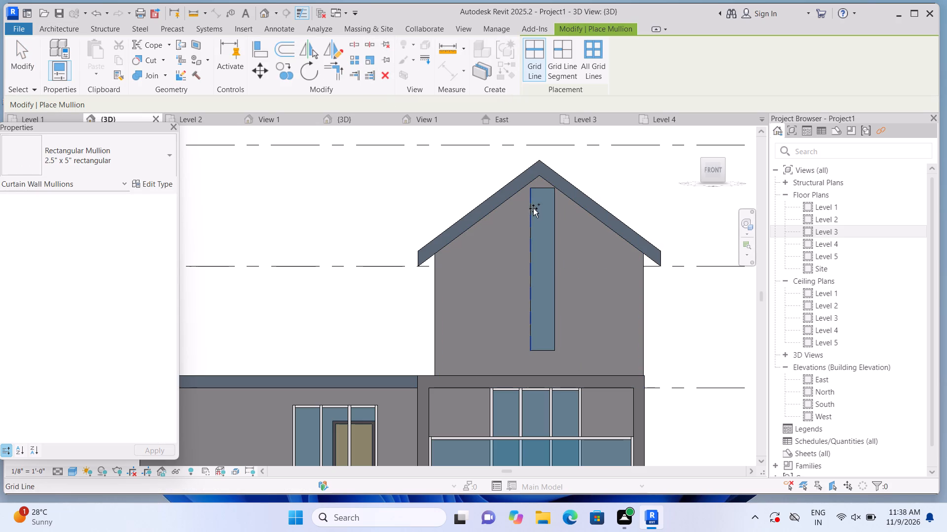
click(533, 208)
click(543, 195)
click(555, 216)
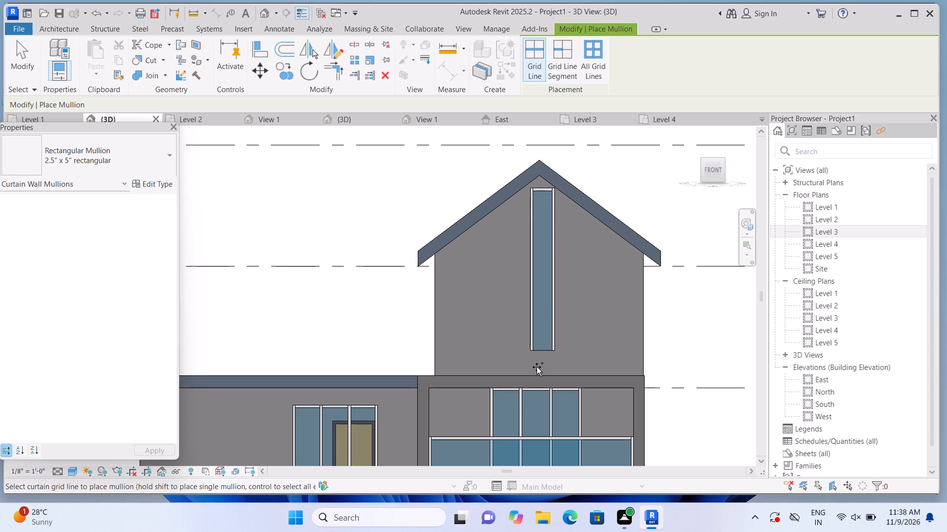
click(545, 346)
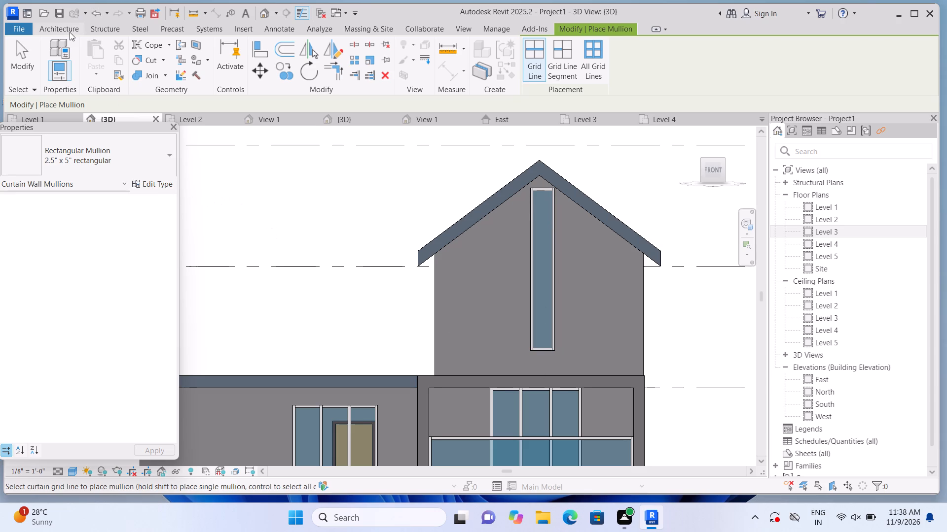
click(67, 29)
key(Escape)
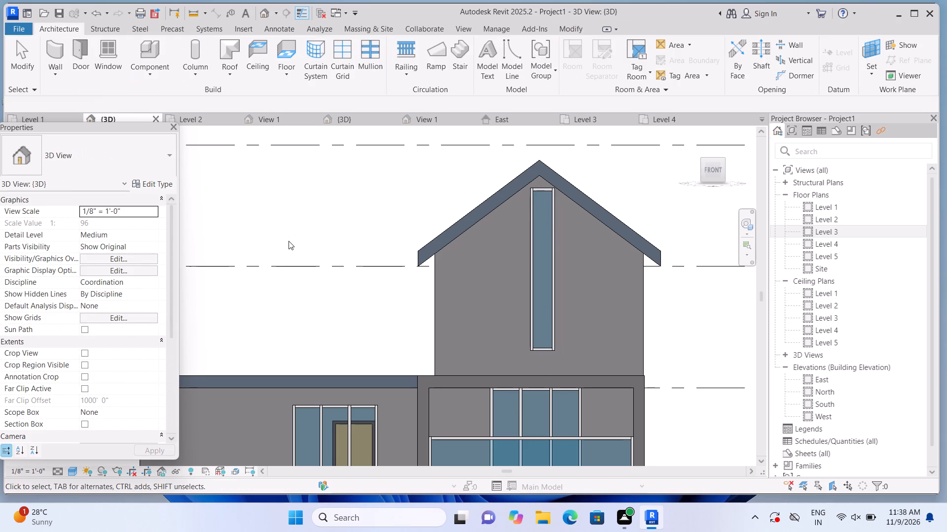
Narrow the mullion-framed curtain wall strip to 1' 6" by moving only its side edge farther from the 7' 6" offset.
scroll(289, 241, down, 3)
middle_drag(292, 294, 353, 285)
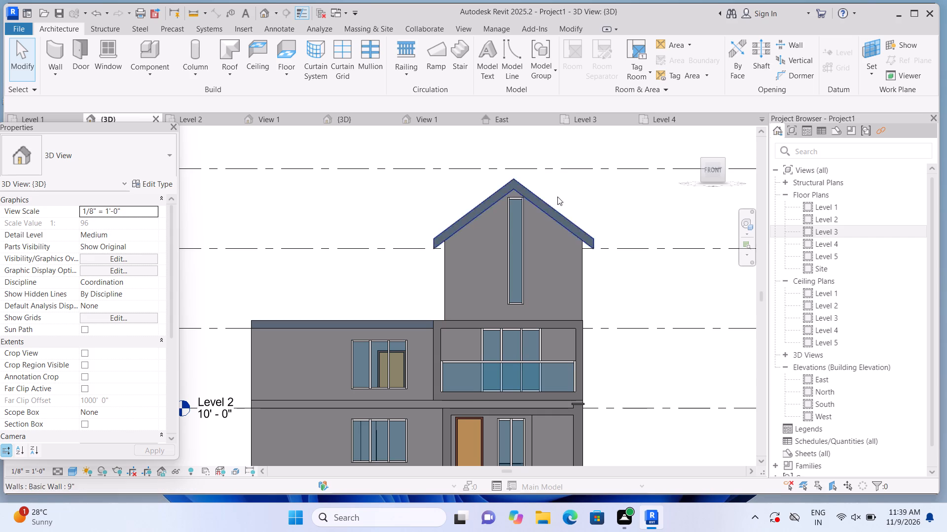
scroll(545, 210, up, 5)
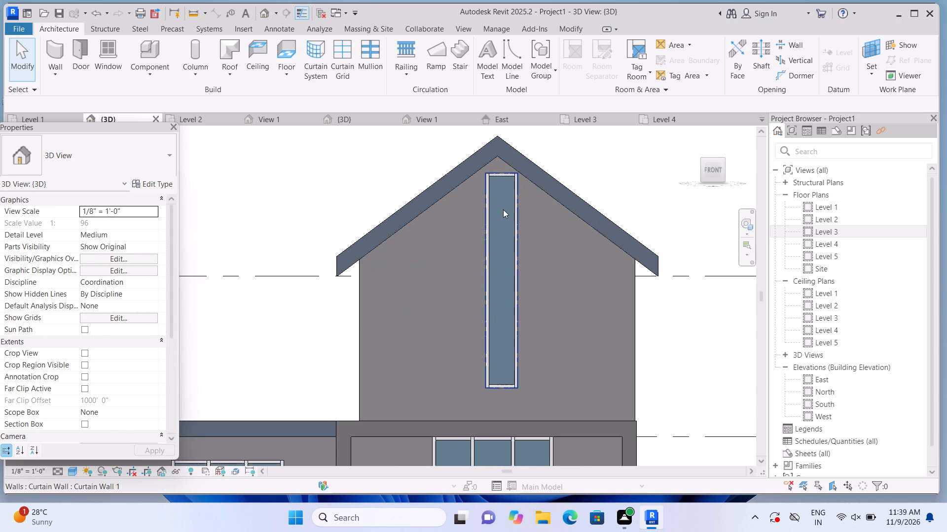
click(515, 184)
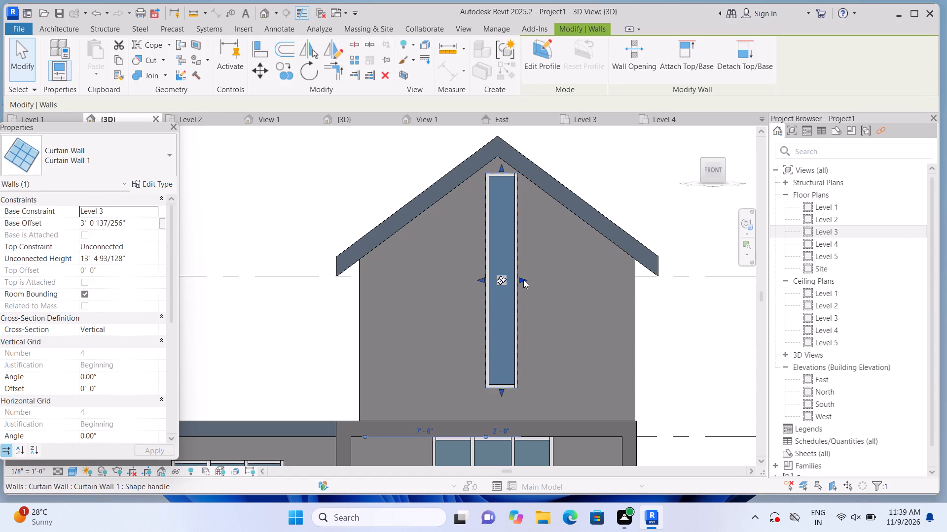
drag(523, 278, 510, 275)
click(510, 275)
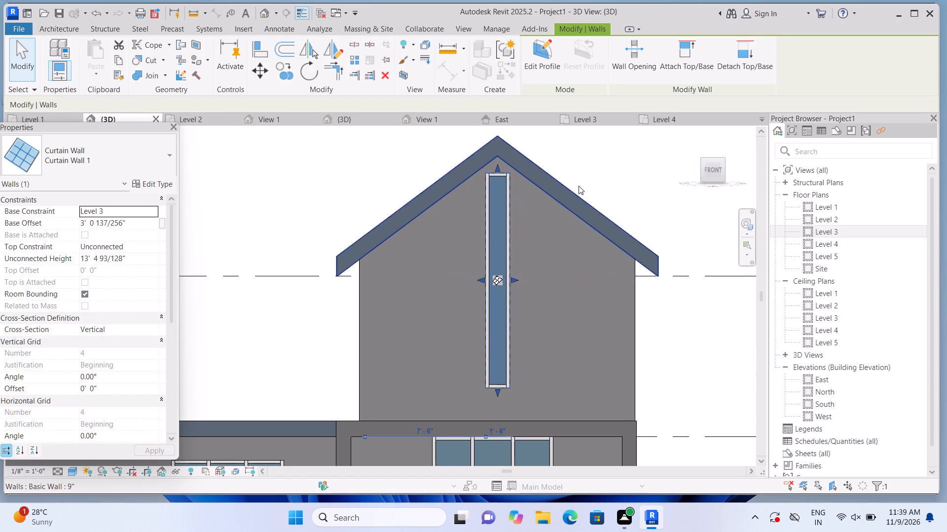
click(585, 174)
Lower the strip's bottom edge to about 2' 8" above Level 3, making the curtain wall about 13' 9" tall.
scroll(585, 174, down, 3)
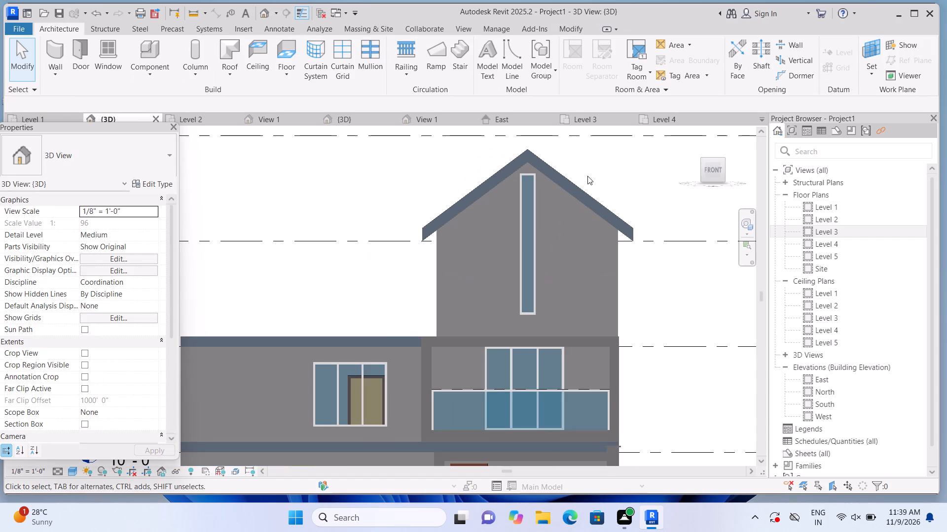
click(528, 303)
scroll(527, 314, up, 1)
click(527, 317)
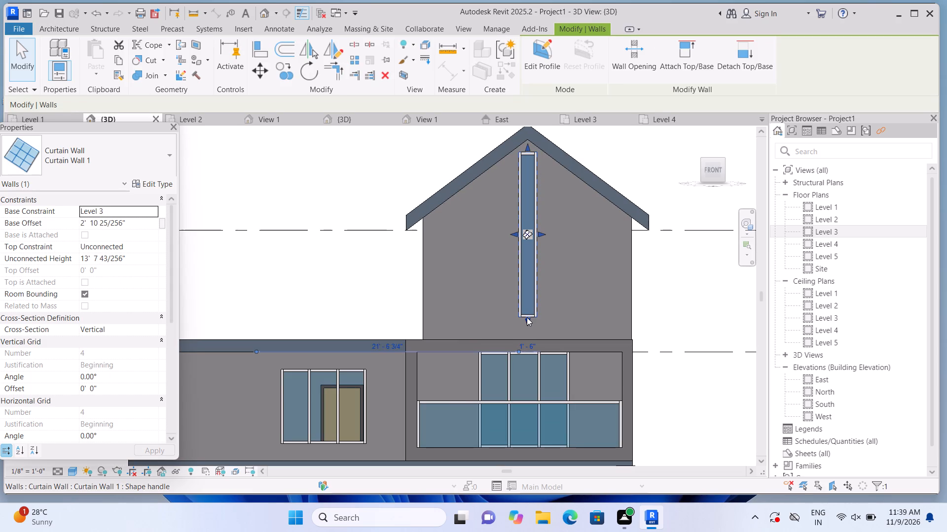
double_click(529, 319)
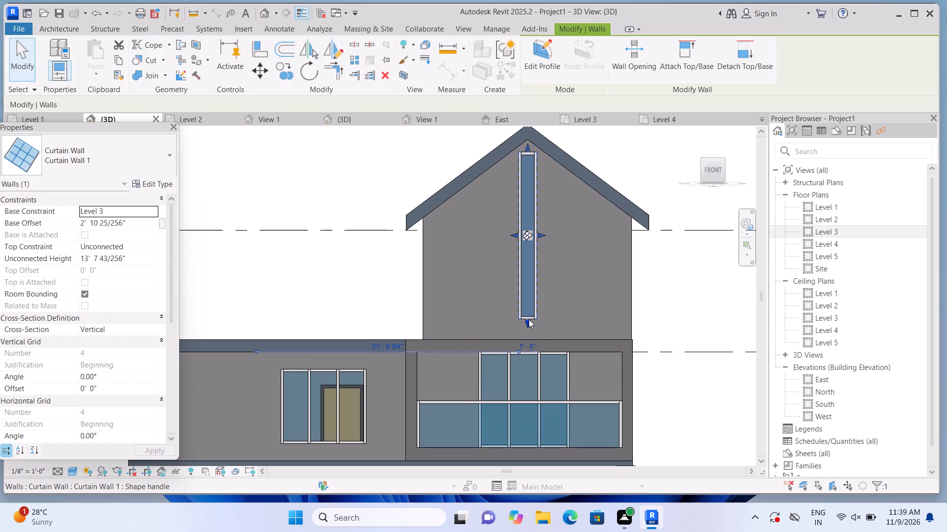
click(529, 319)
click(526, 321)
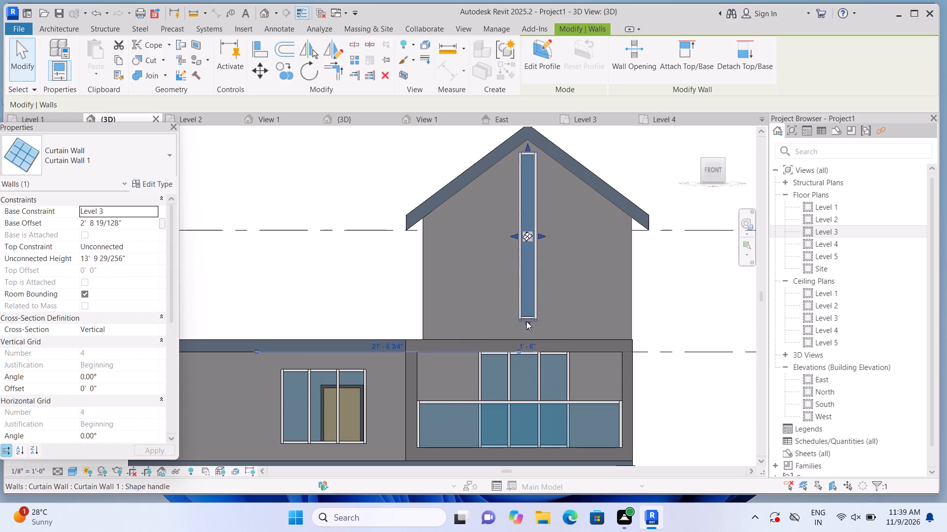
click(666, 292)
scroll(666, 292, down, 4)
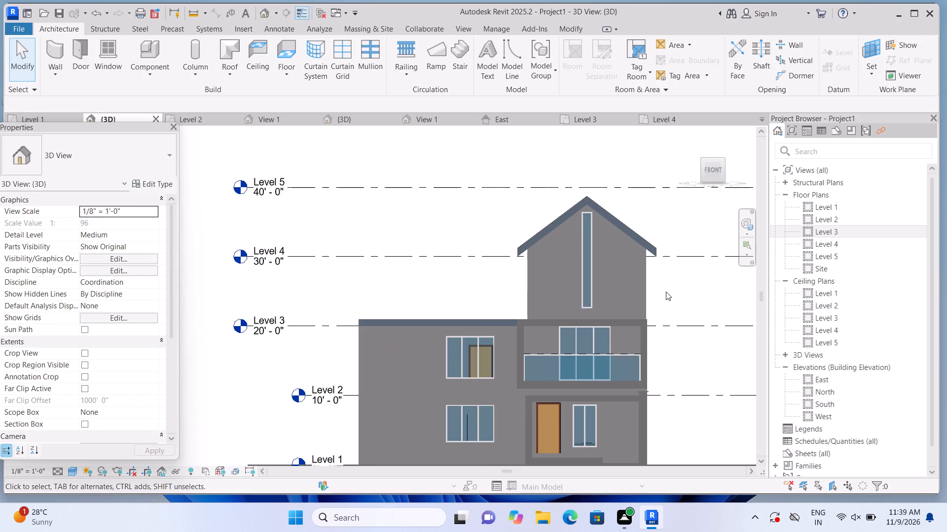
Raise the top edge of the gable's curtain wall strip closer to the ridge, making the strip about 14' 6" tall.
scroll(666, 292, down, 1)
middle_drag(670, 295, 582, 256)
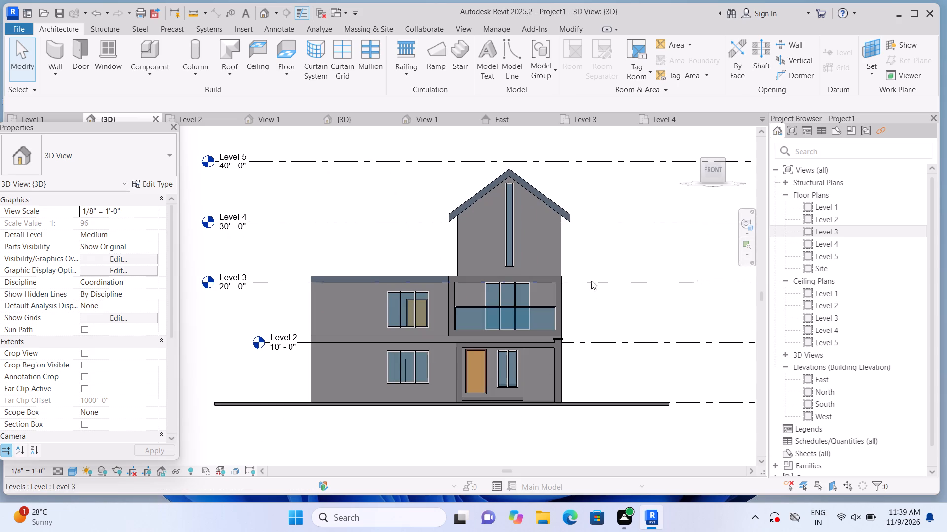
scroll(554, 223, up, 6)
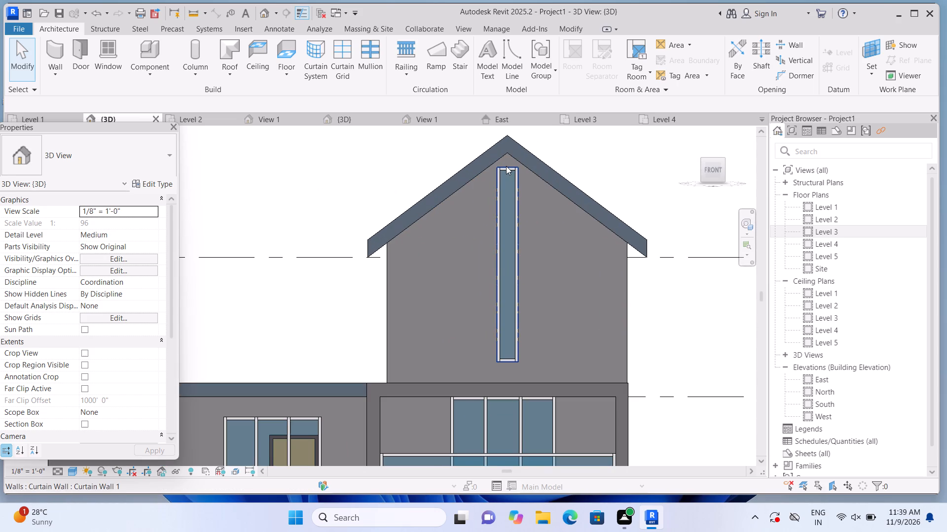
click(506, 166)
click(506, 160)
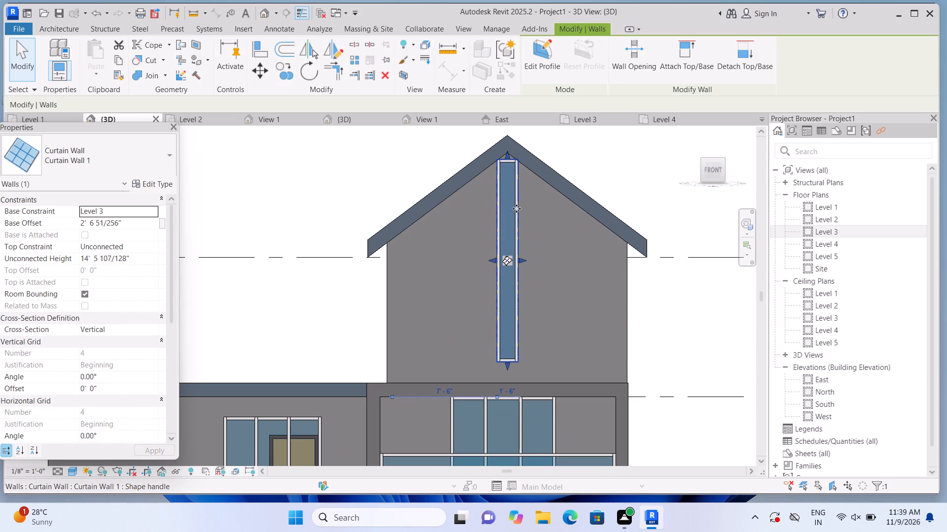
click(686, 338)
Examine the gabled rooftop enclosure, balcony and facade from an angled corner view and straight from the front.
scroll(686, 338, down, 1)
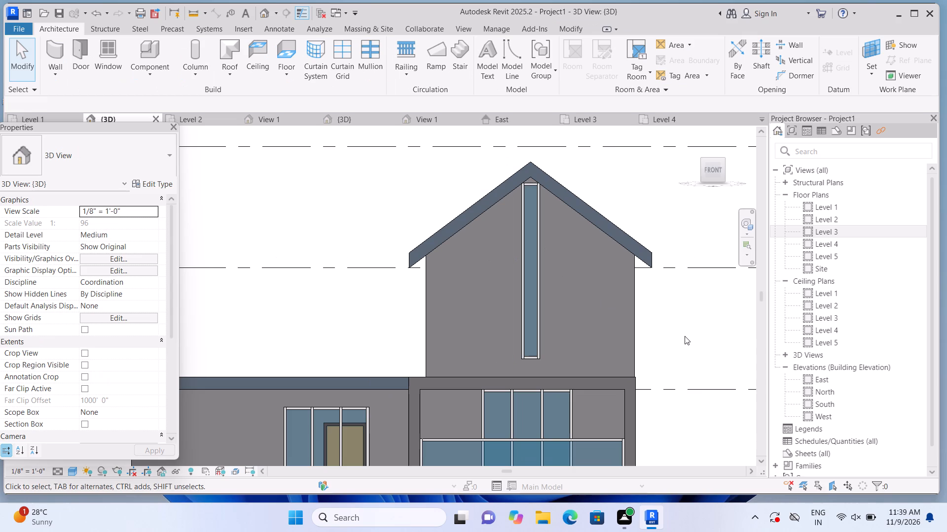
click(685, 336)
scroll(685, 336, down, 1)
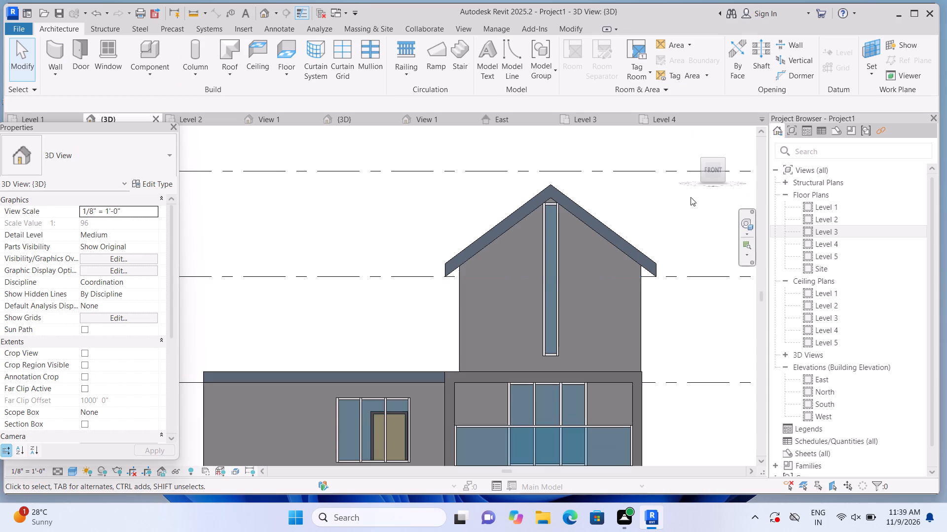
click(689, 133)
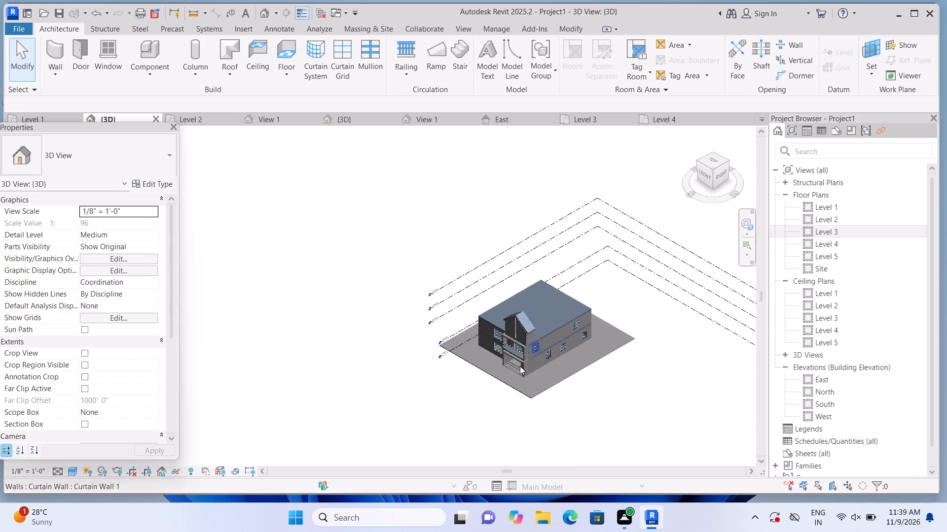
scroll(280, 308, up, 12)
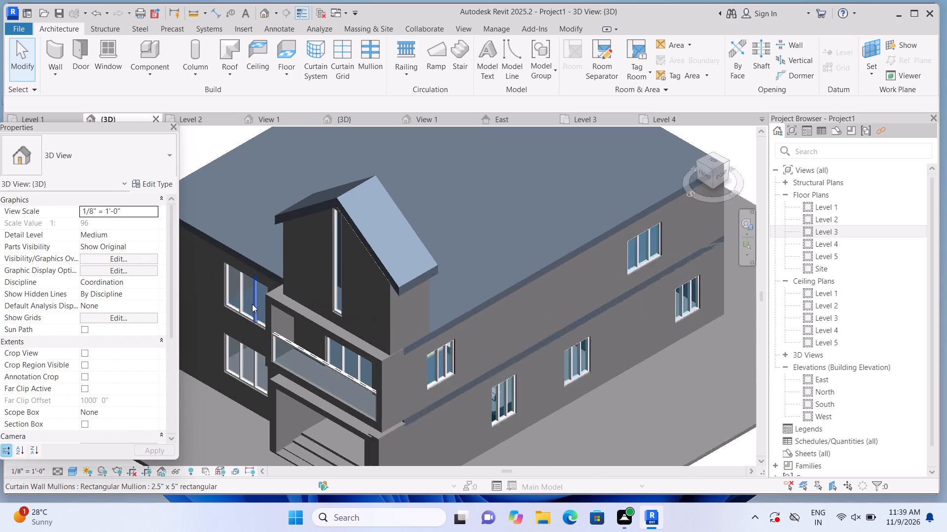
scroll(268, 310, up, 1)
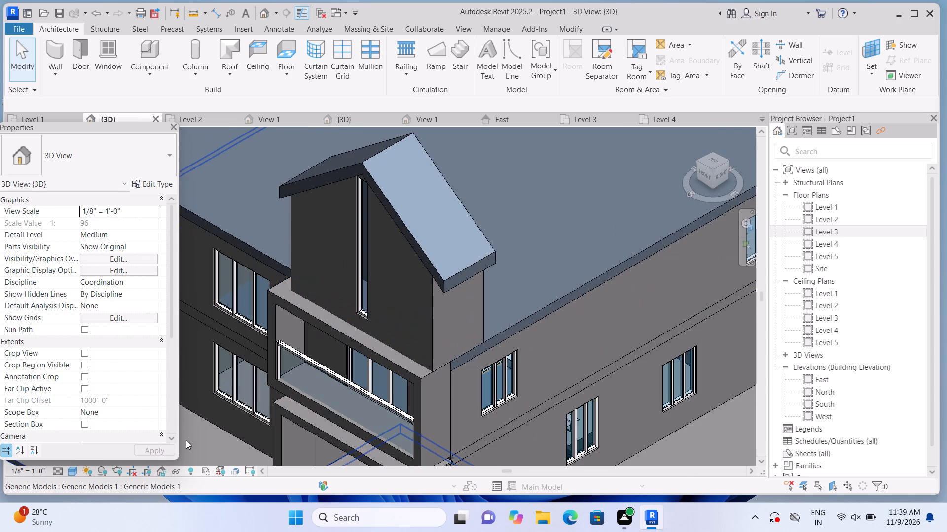
shift+middle_drag(184, 445, 258, 465)
middle_drag(299, 450, 291, 337)
scroll(291, 337, up, 1)
middle_drag(377, 415, 321, 327)
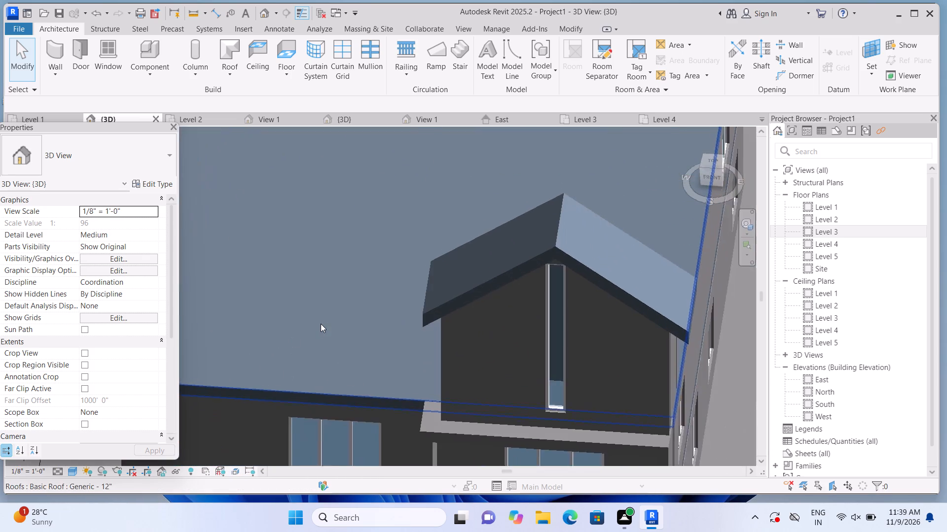
scroll(321, 324, down, 3)
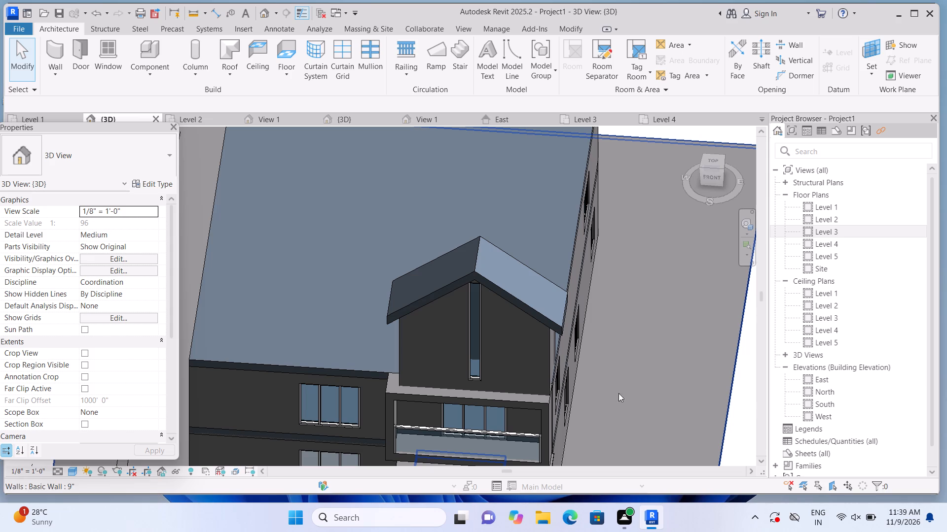
shift+middle_drag(634, 398, 610, 404)
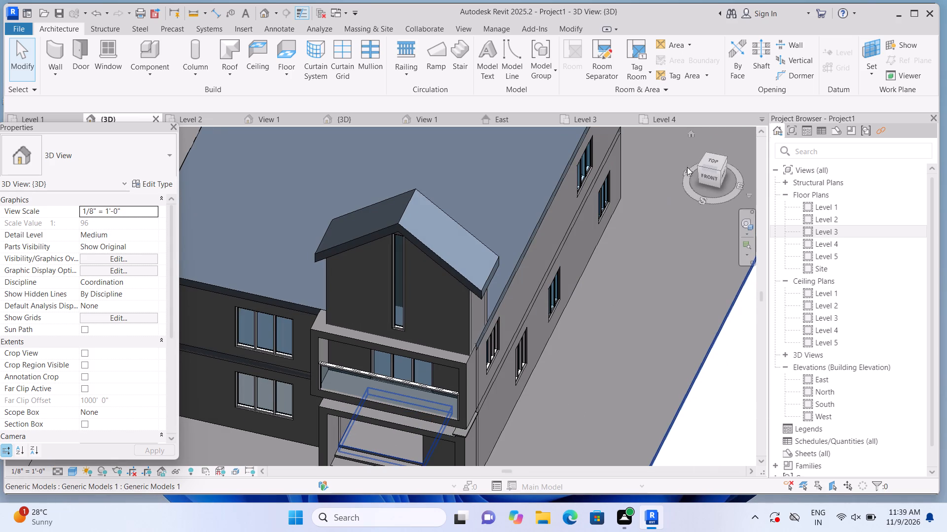
click(711, 175)
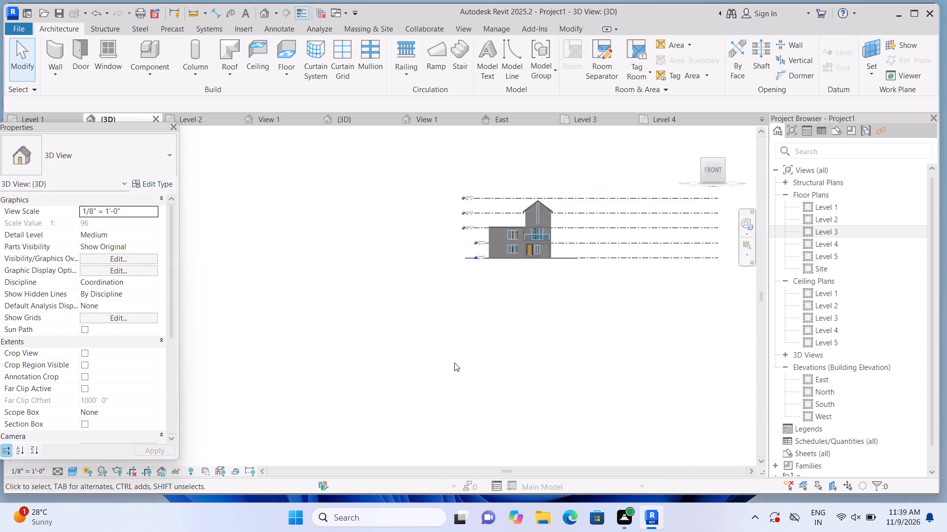
scroll(247, 333, up, 11)
middle_drag(369, 242, 377, 262)
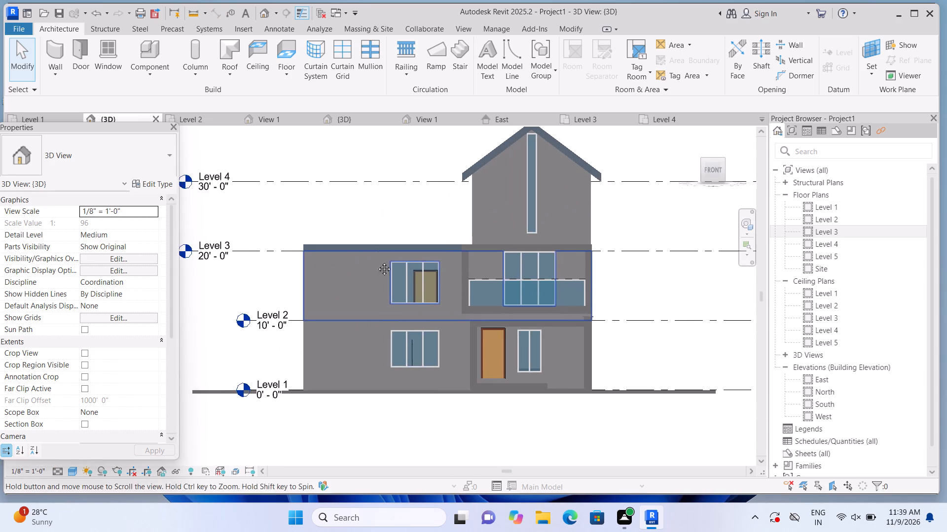
middle_drag(377, 262, 389, 298)
middle_drag(354, 382, 395, 356)
scroll(391, 356, up, 2)
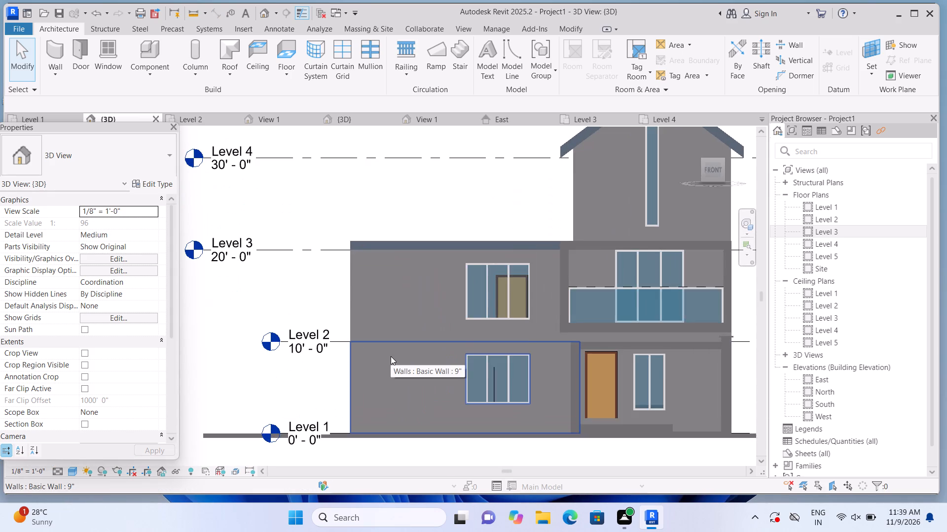
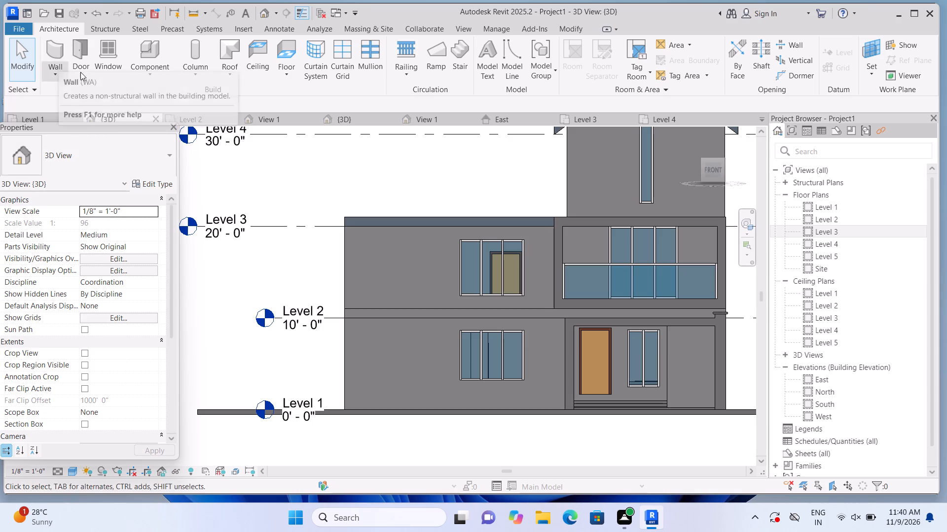
Start a new in-place model component in the Generic Models category, keeping the suggested name Generic Models 4.
click(150, 77)
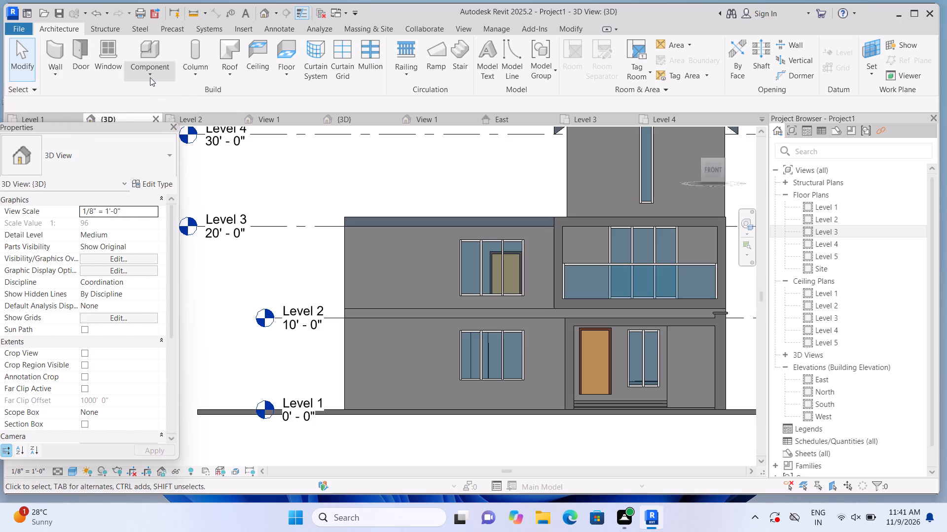
click(171, 115)
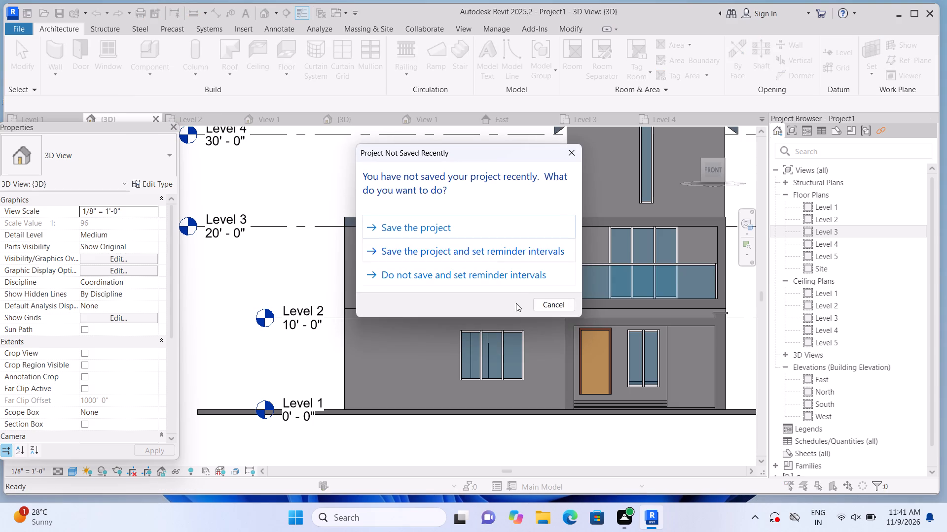
click(570, 155)
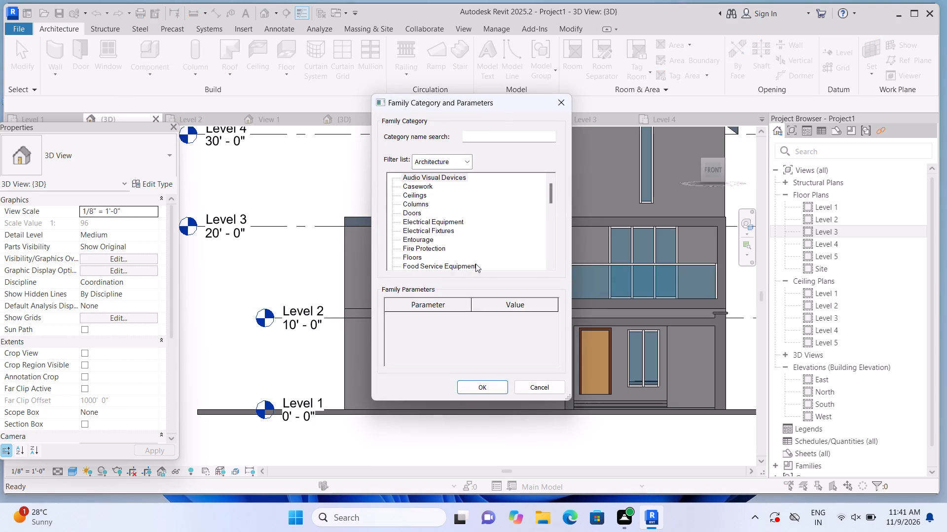
scroll(475, 259, down, 6)
click(449, 236)
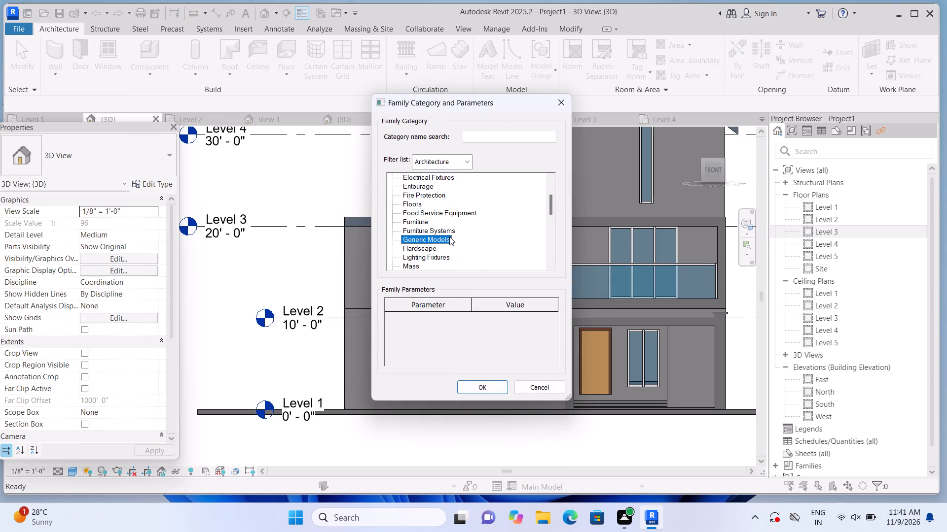
click(497, 384)
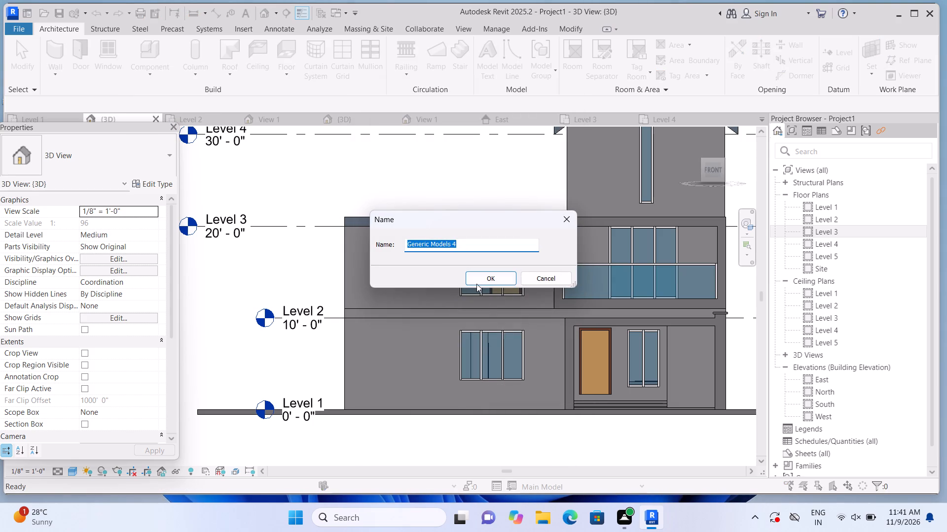
click(476, 279)
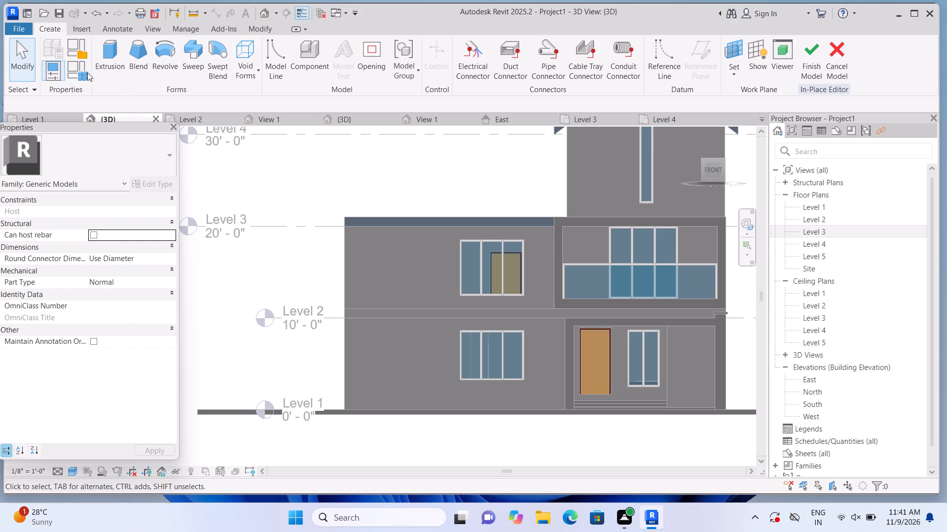
Start an extrusion and set its work plane to the face of the 9" front wall beside the windows.
click(101, 60)
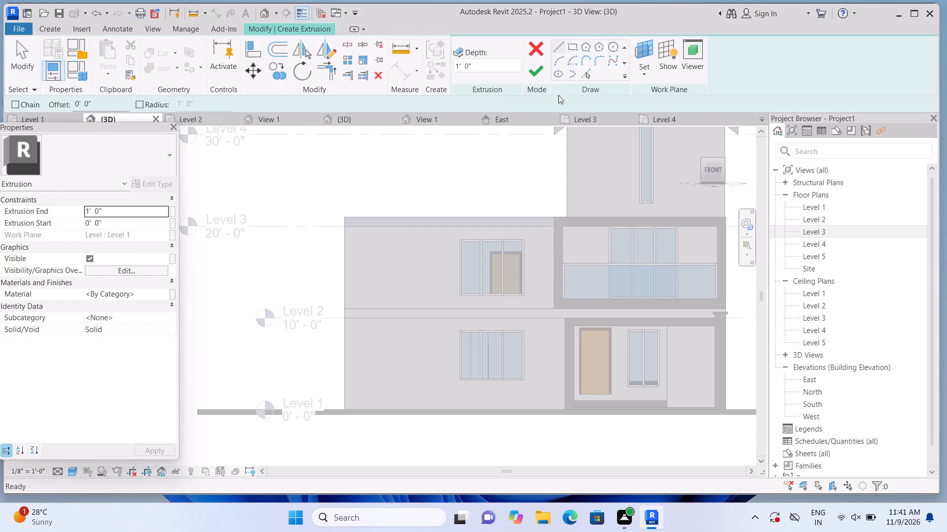
click(646, 69)
click(653, 113)
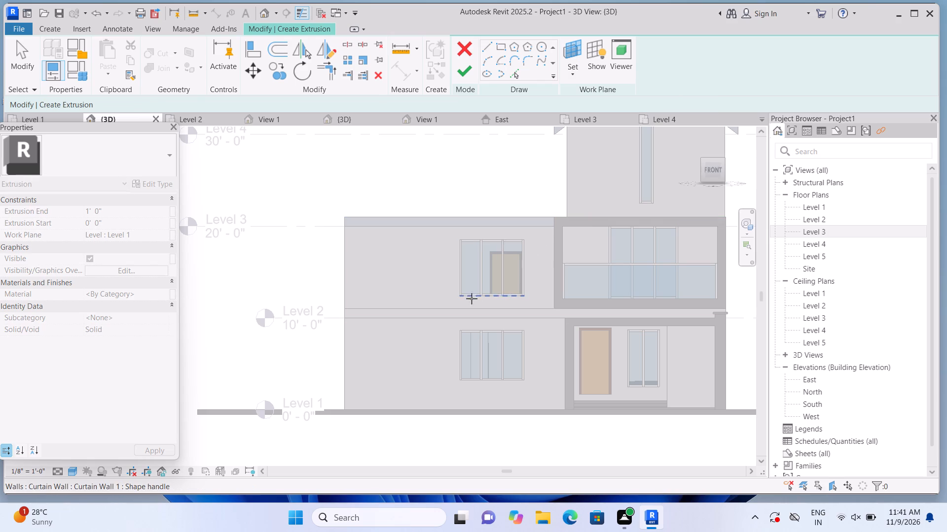
click(436, 284)
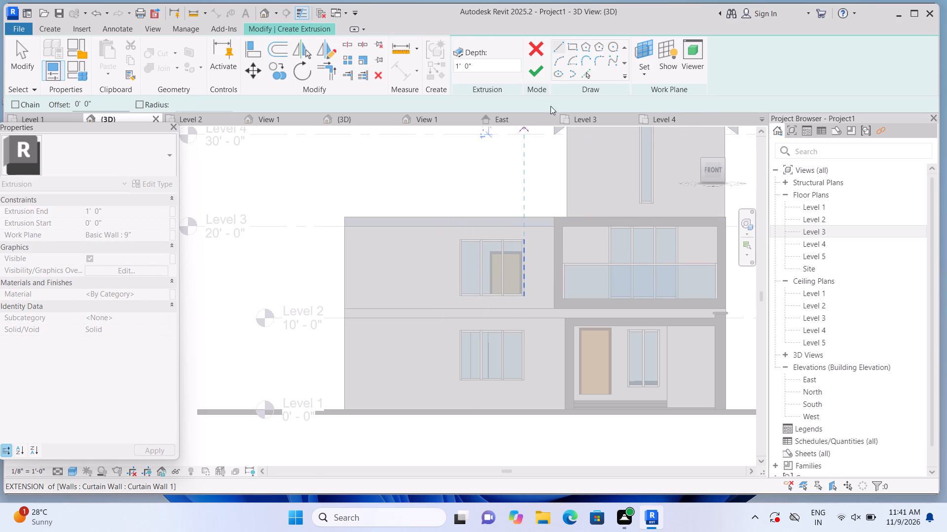
Sketch a rectangle about 10' wide and 25' tall from the ground past the roof, aligned to the windows' outer edge, and extrude it 1' 0".
click(569, 49)
scroll(449, 268, up, 1)
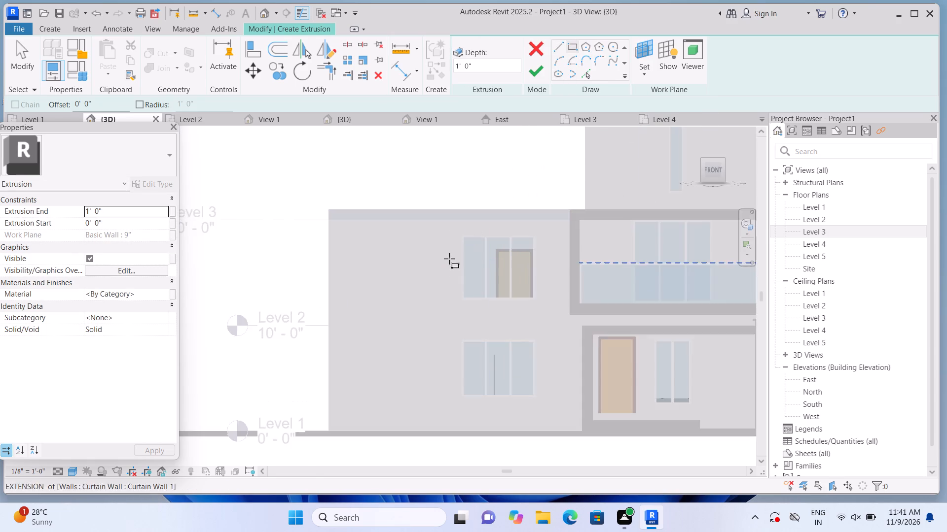
scroll(452, 254, up, 2)
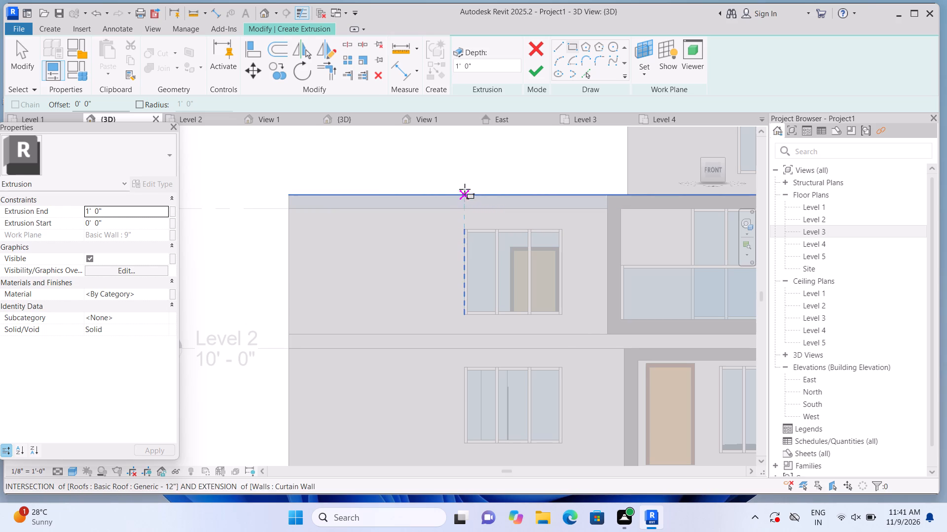
click(465, 139)
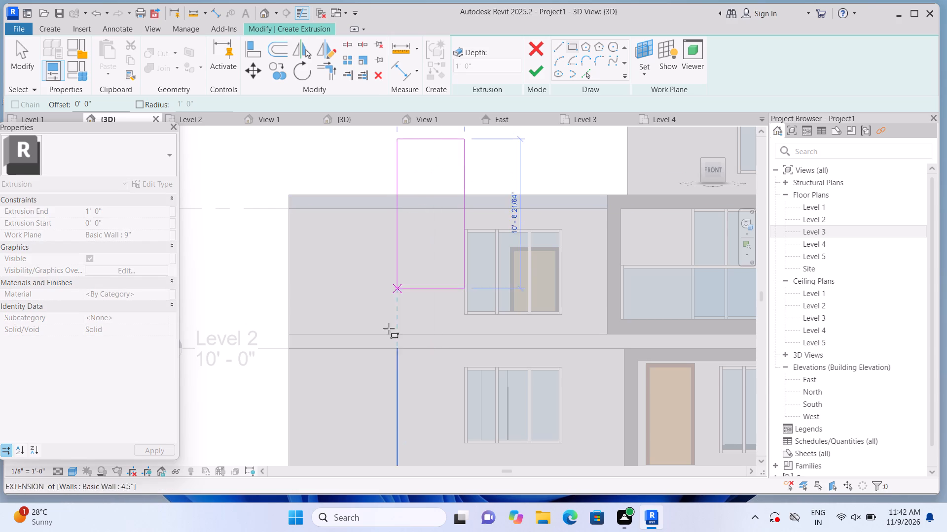
scroll(368, 359, down, 3)
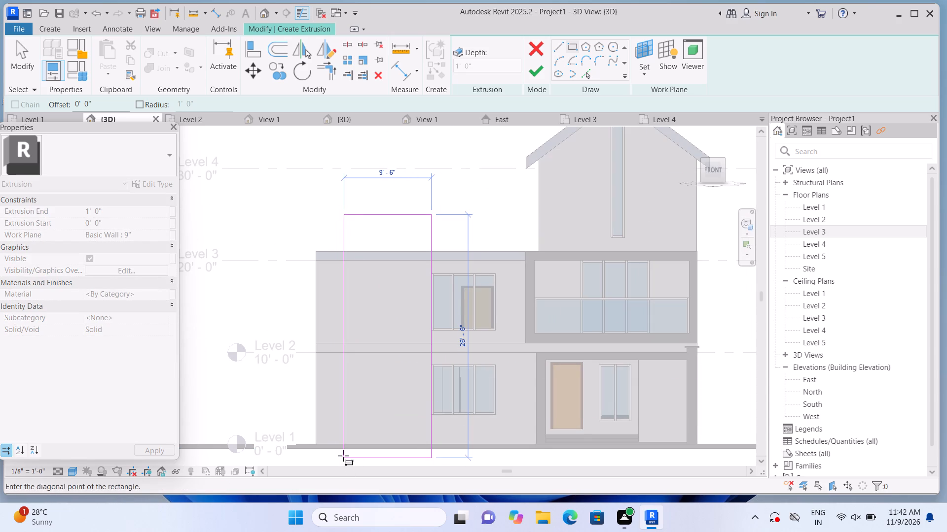
scroll(343, 456, up, 4)
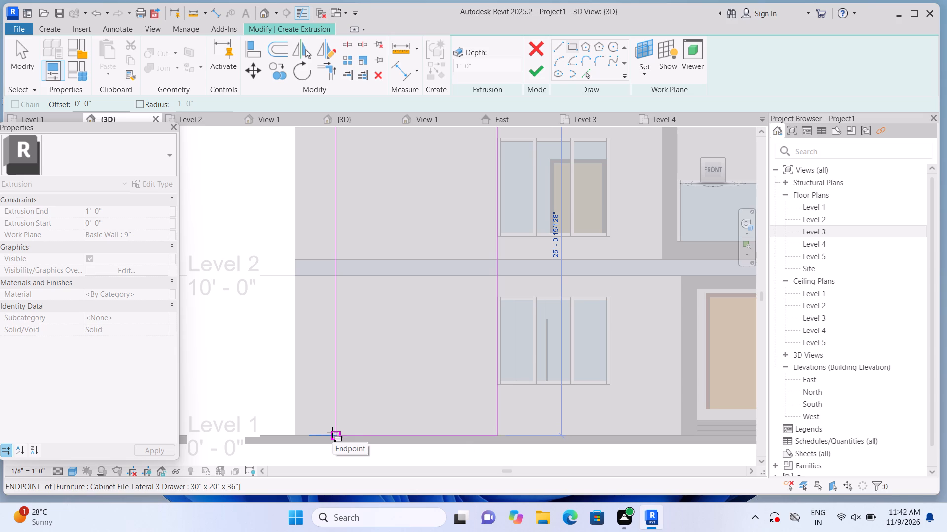
click(332, 432)
scroll(337, 440, down, 2)
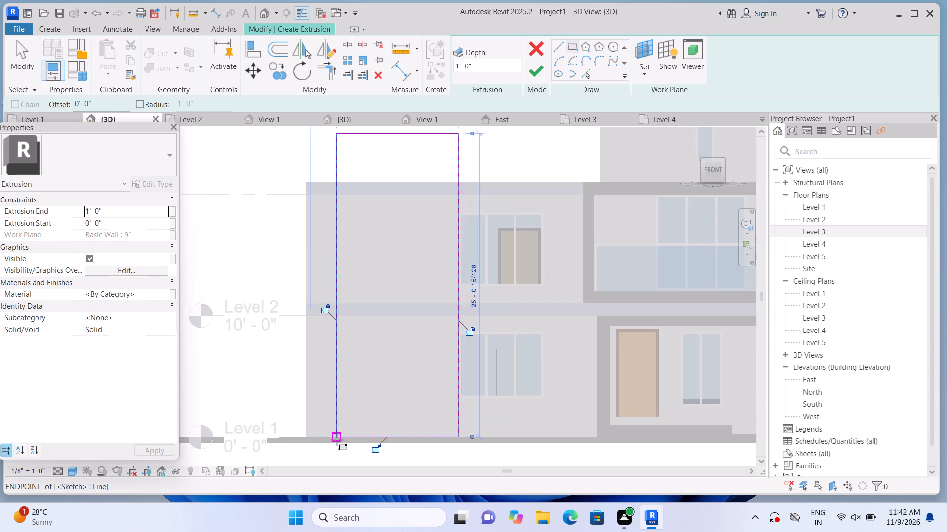
scroll(337, 440, down, 3)
scroll(373, 230, up, 2)
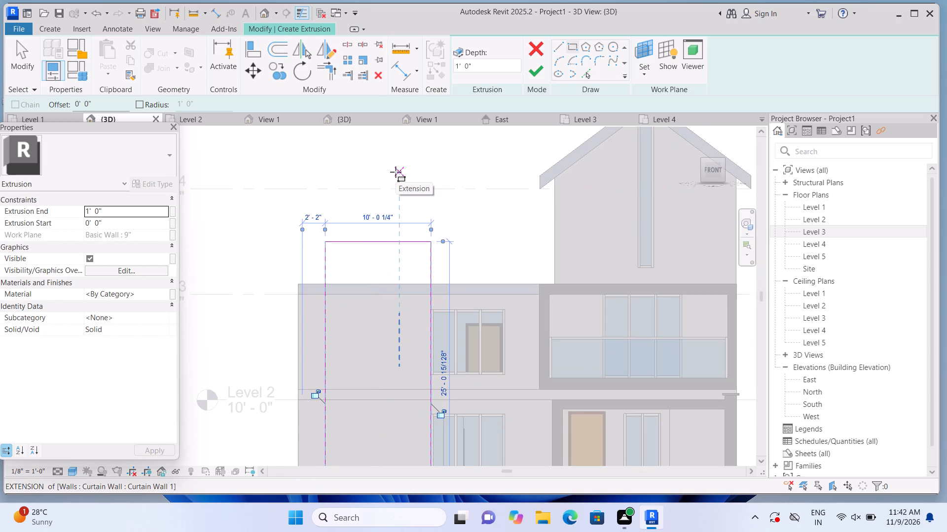
click(530, 72)
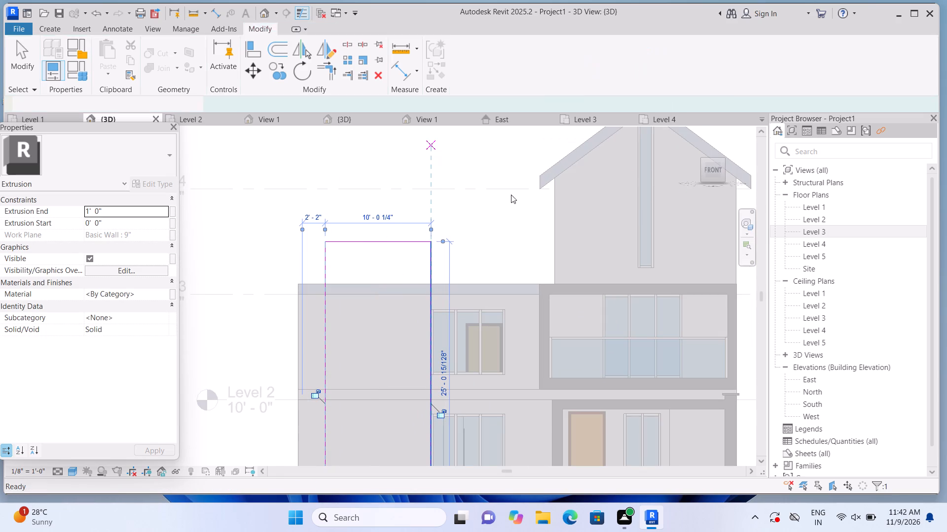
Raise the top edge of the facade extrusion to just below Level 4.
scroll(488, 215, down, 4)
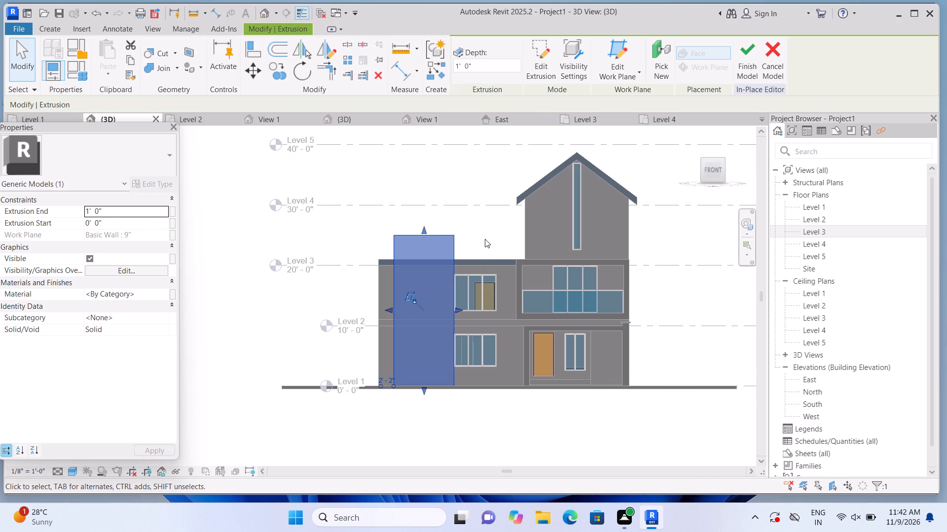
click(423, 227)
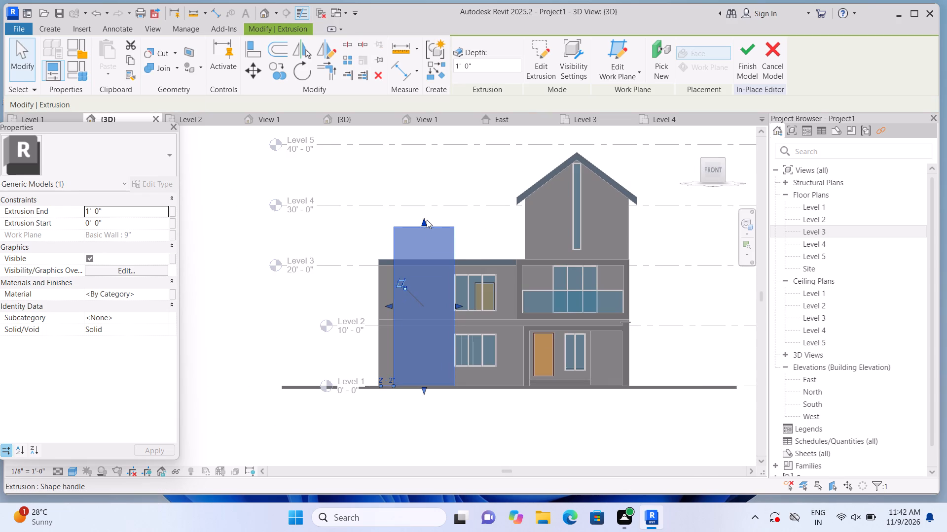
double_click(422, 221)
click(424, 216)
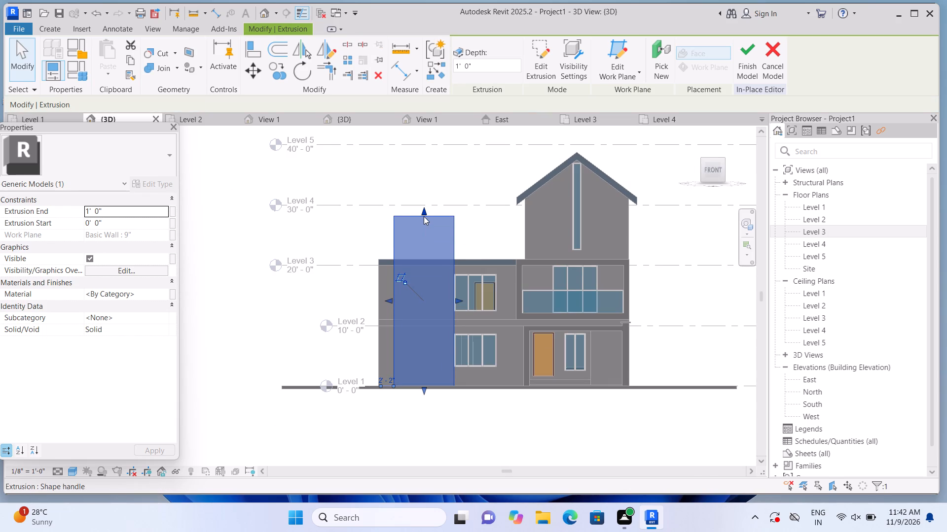
Check the extrusion's height from the corner and front, and lower its top edge to about midway between Level 3 and Level 4.
click(691, 132)
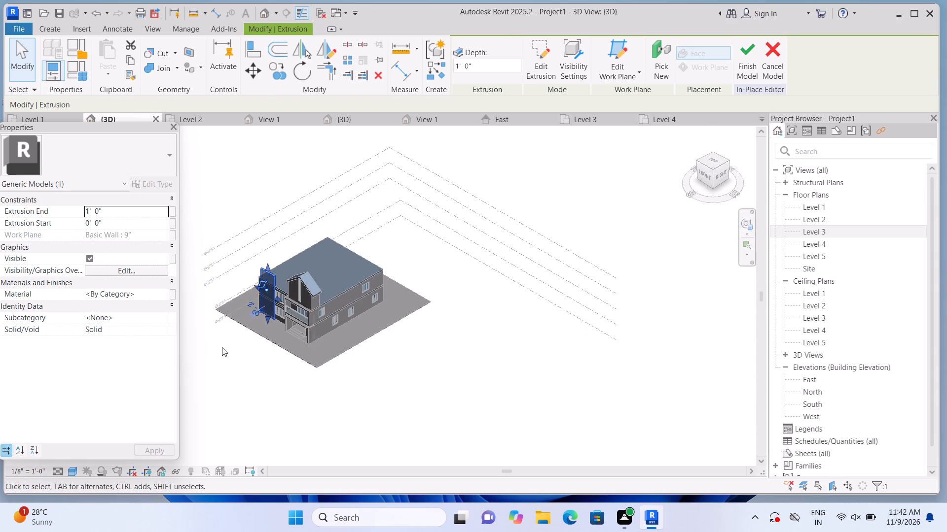
scroll(227, 349, up, 7)
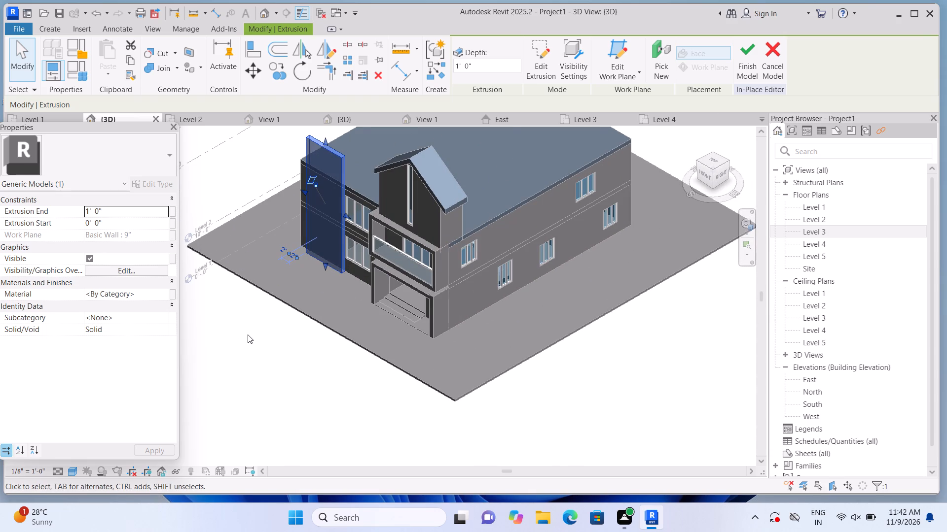
scroll(248, 335, down, 1)
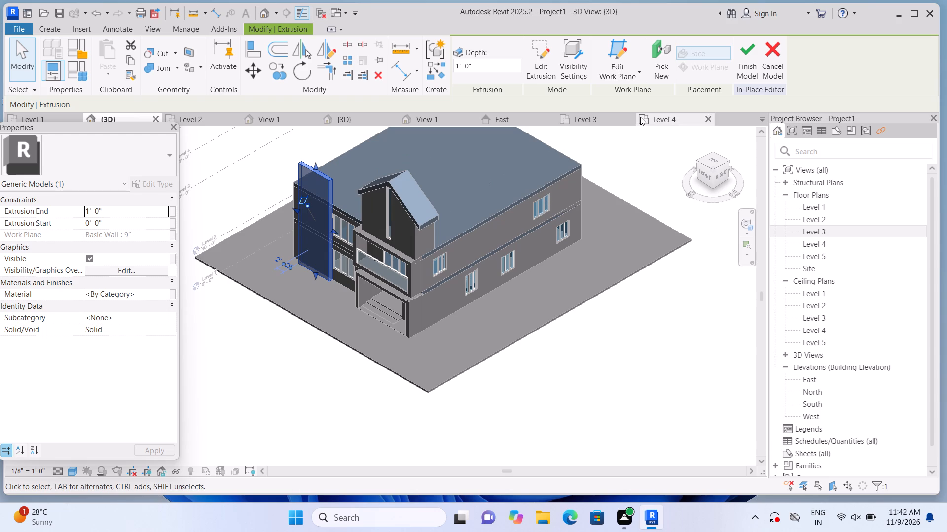
click(703, 177)
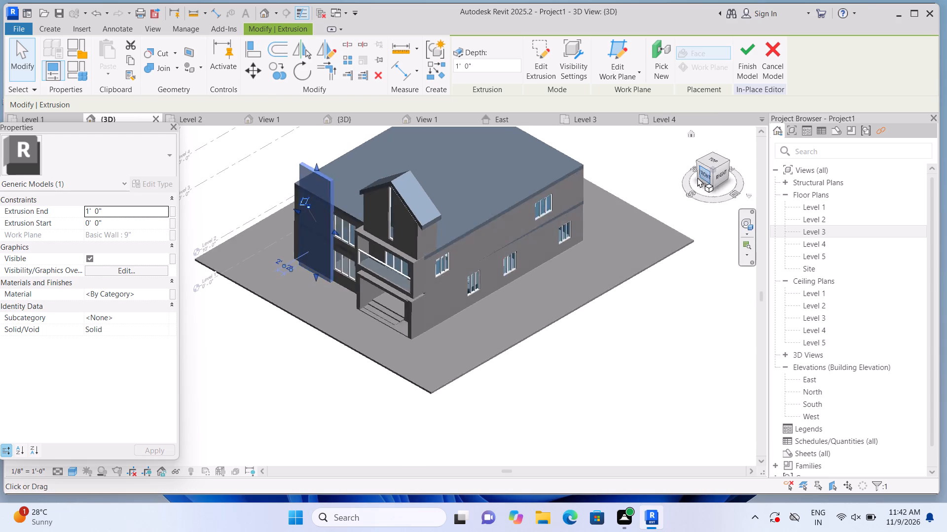
scroll(521, 268, down, 2)
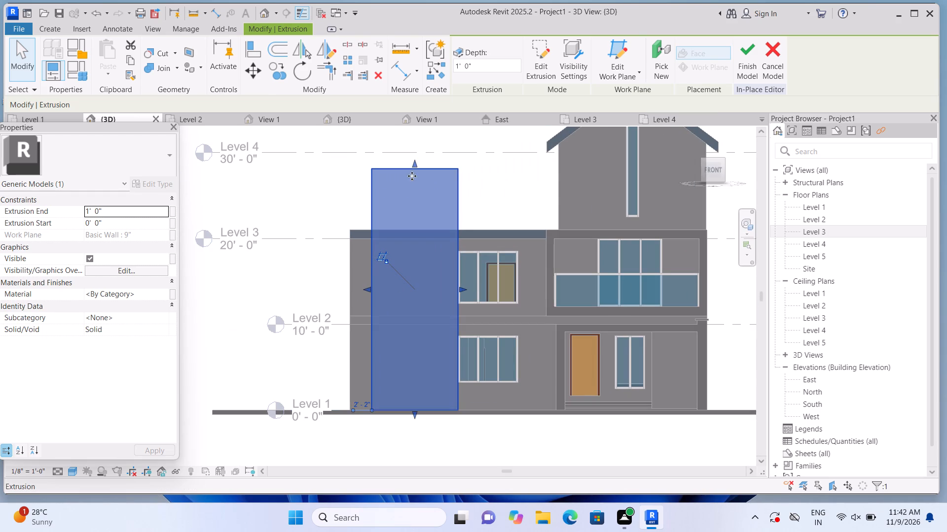
drag(415, 165, 418, 179)
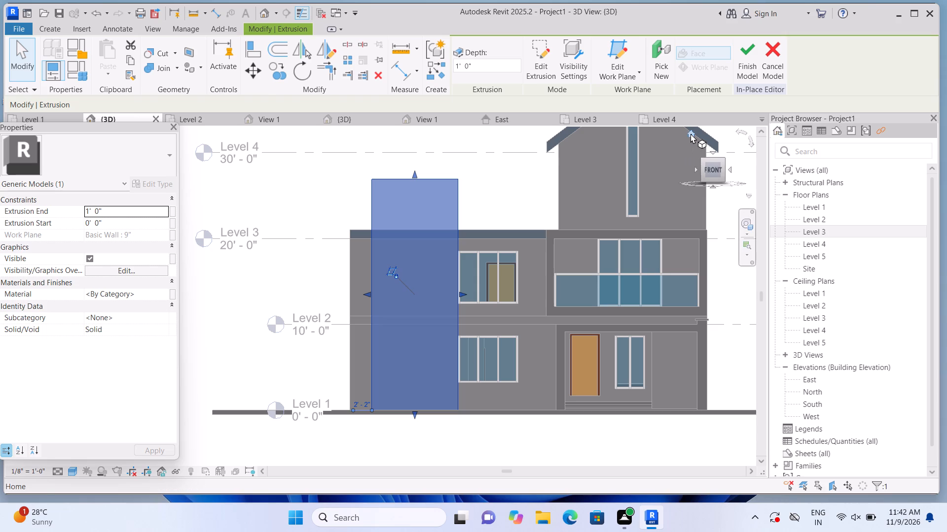
click(691, 133)
scroll(236, 350, up, 1)
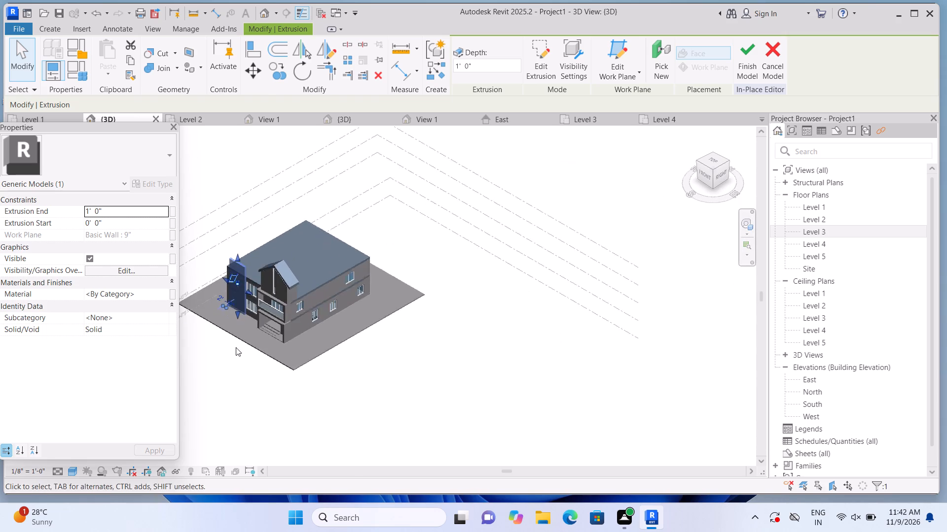
scroll(236, 347, up, 6)
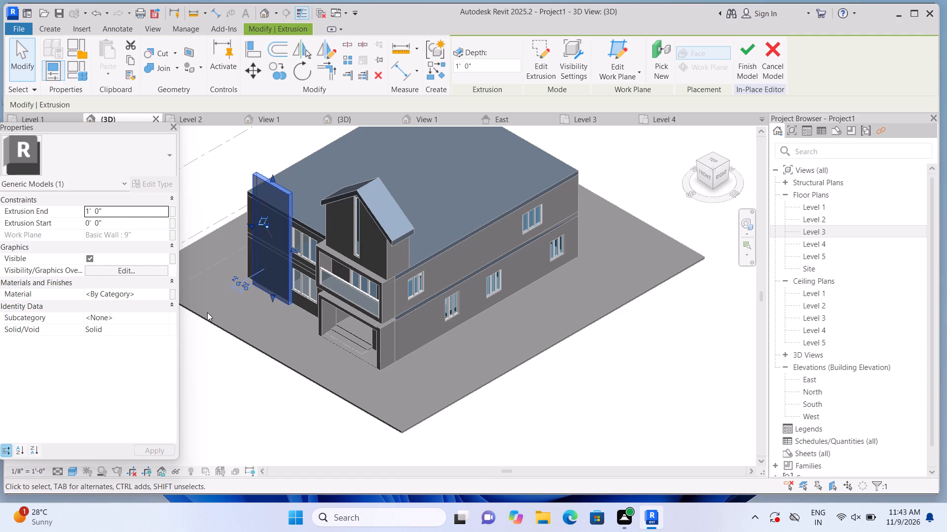
click(702, 175)
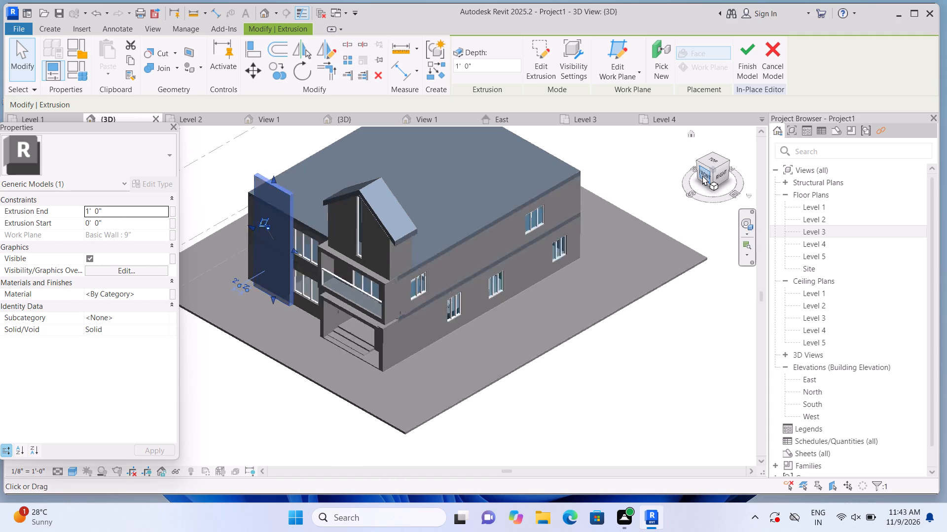
scroll(432, 200, down, 1)
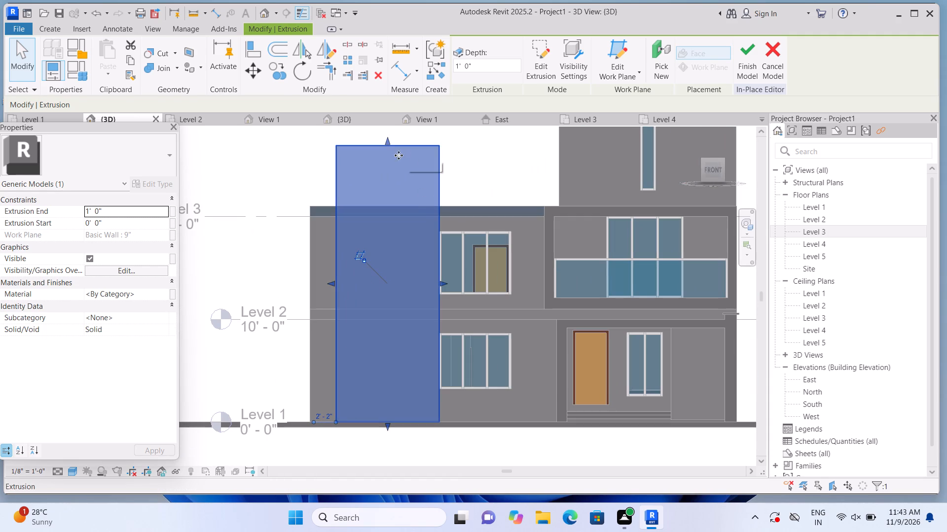
drag(386, 139, 383, 166)
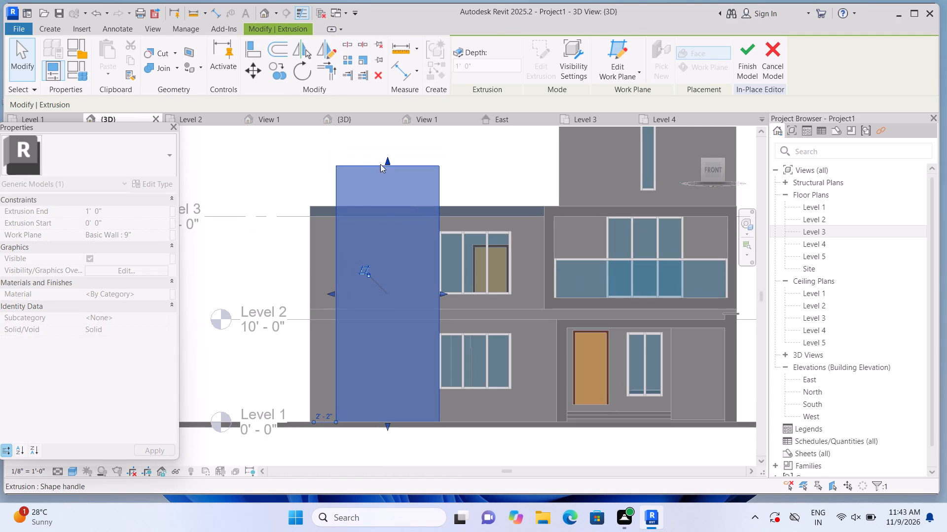
click(298, 181)
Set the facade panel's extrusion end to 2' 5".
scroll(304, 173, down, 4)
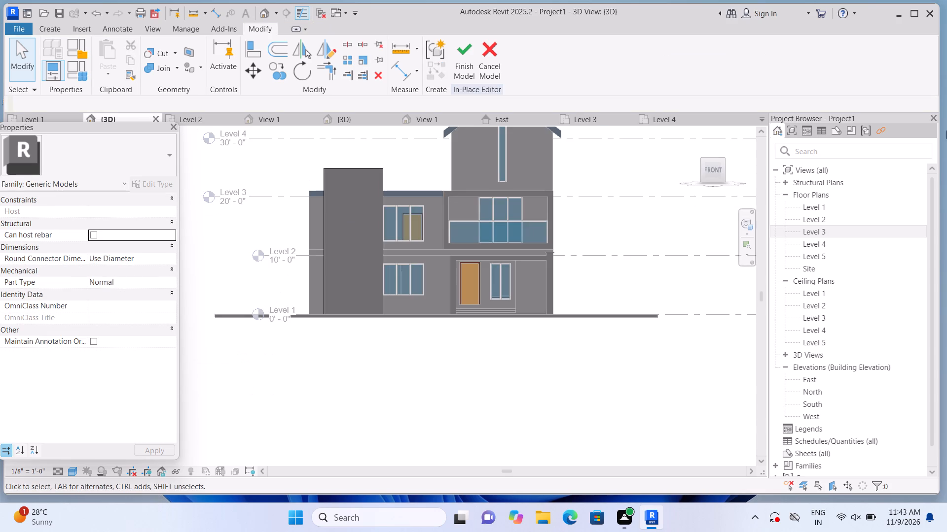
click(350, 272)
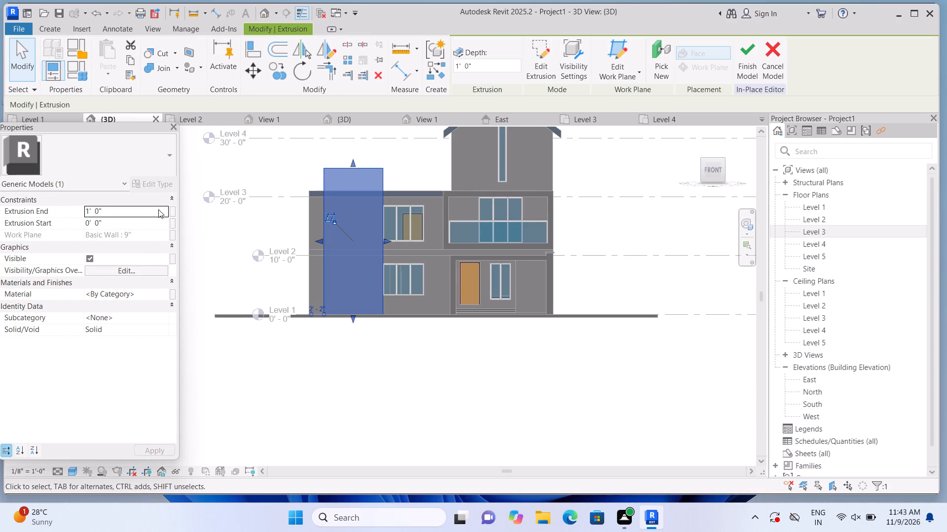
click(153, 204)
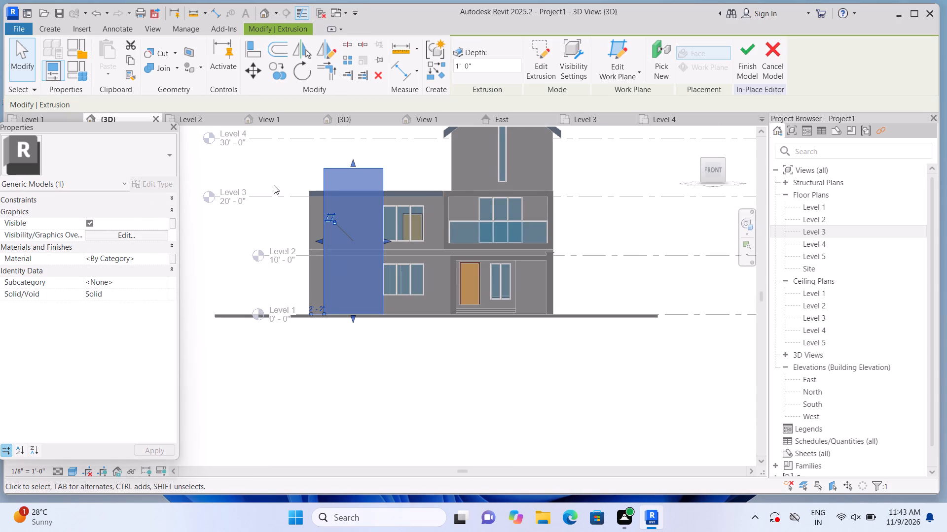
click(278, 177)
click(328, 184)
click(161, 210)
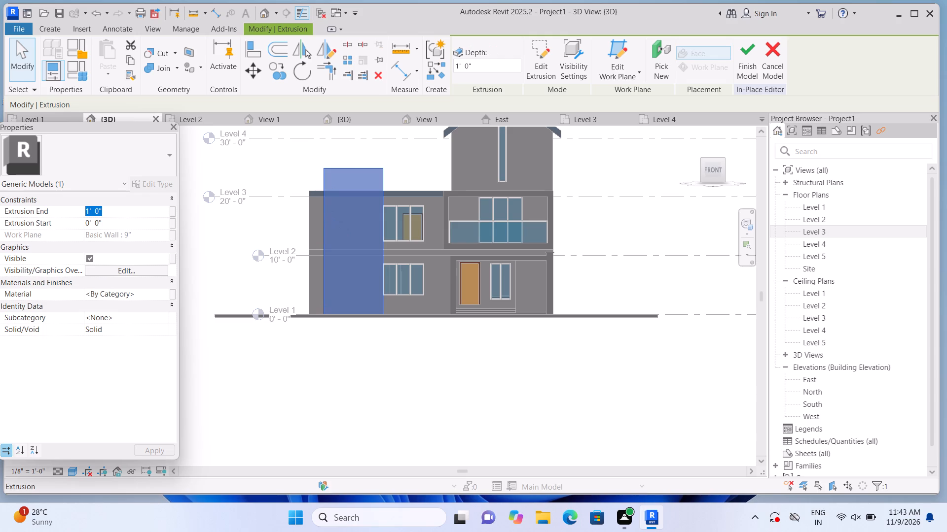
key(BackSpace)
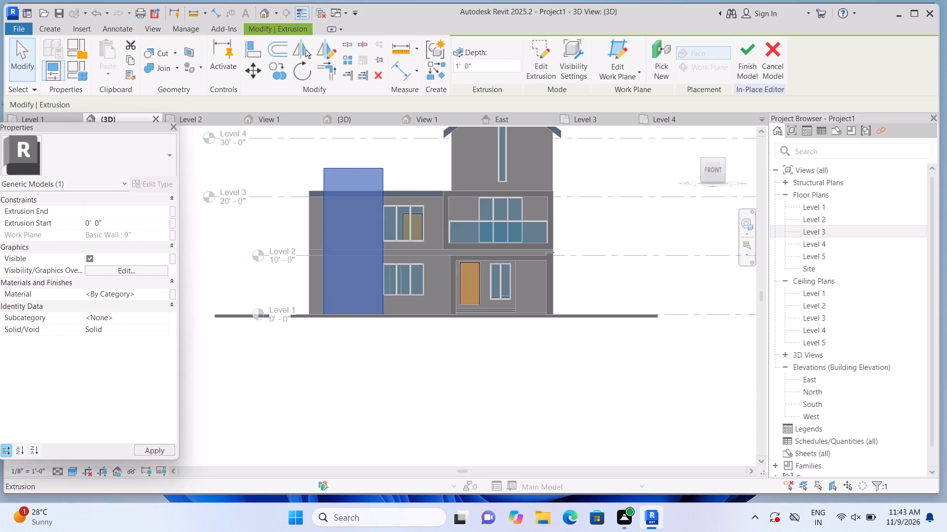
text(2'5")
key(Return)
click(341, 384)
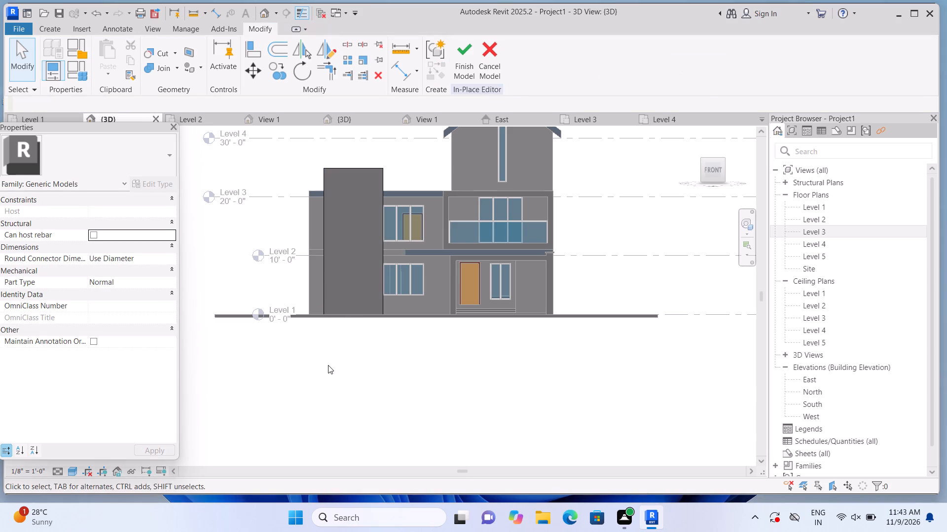
Examine how far the facade panel projects from the front wall, from the corner and from the front.
click(691, 134)
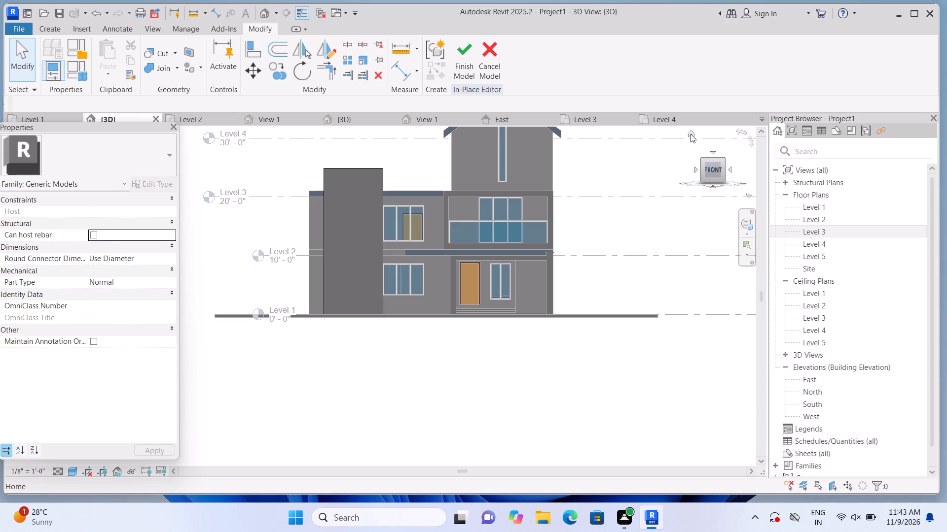
scroll(188, 379, up, 5)
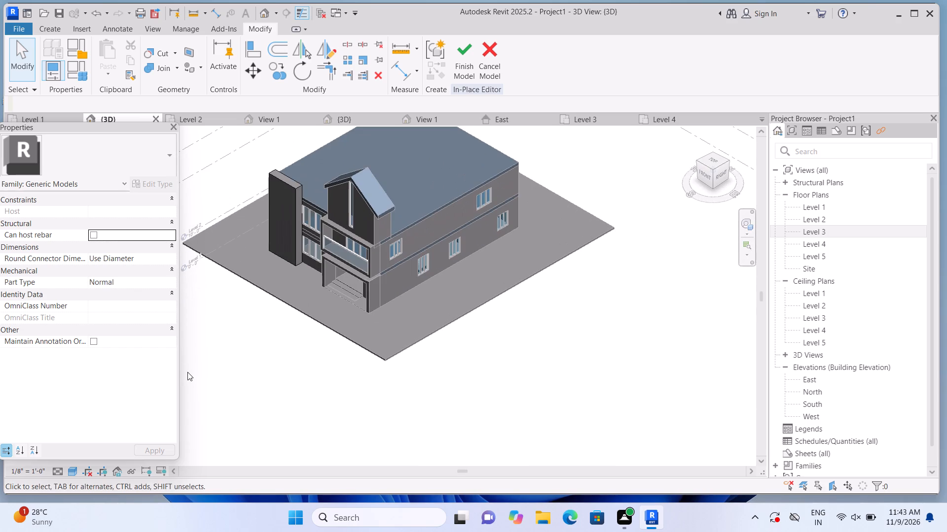
scroll(187, 372, up, 1)
scroll(296, 302, up, 1)
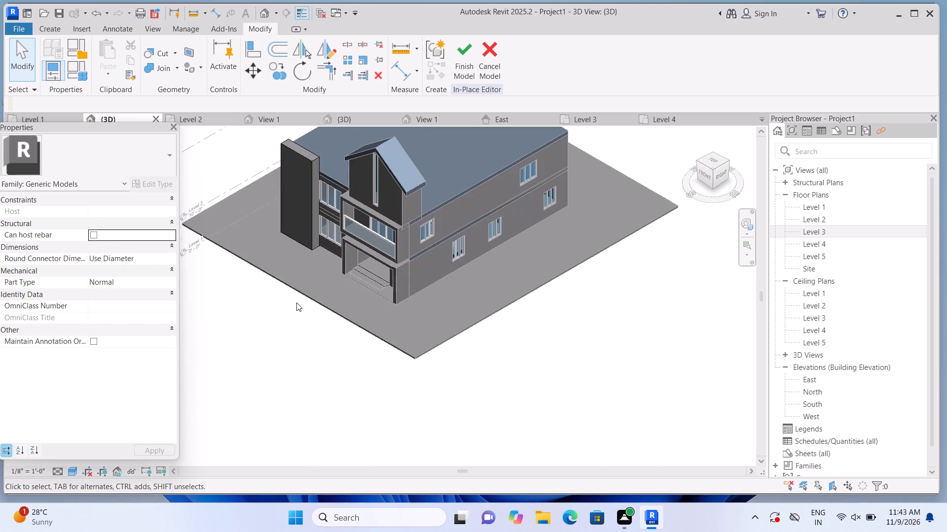
scroll(296, 302, down, 1)
scroll(605, 249, down, 1)
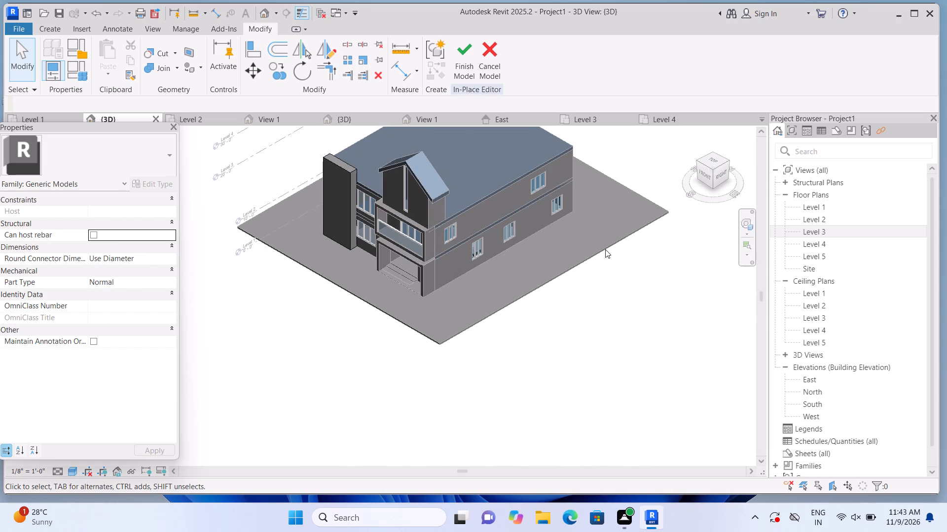
click(702, 175)
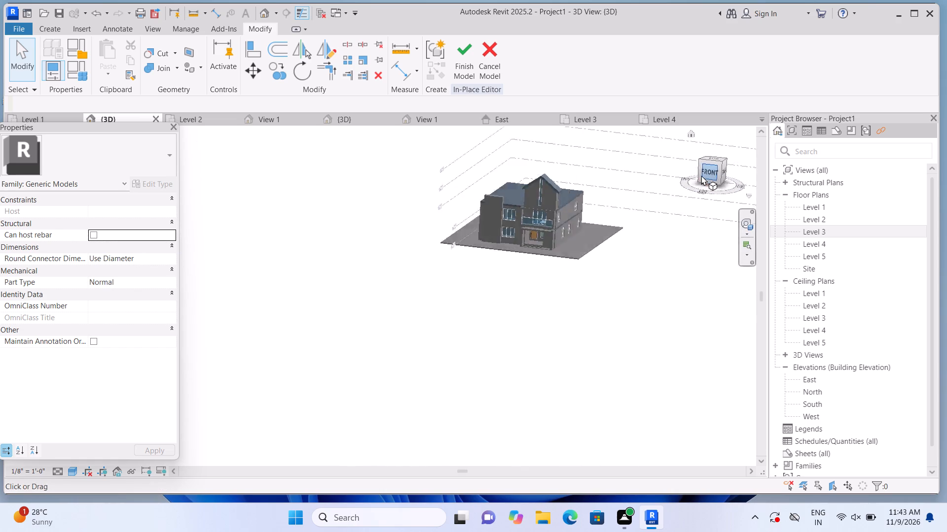
scroll(306, 313, up, 6)
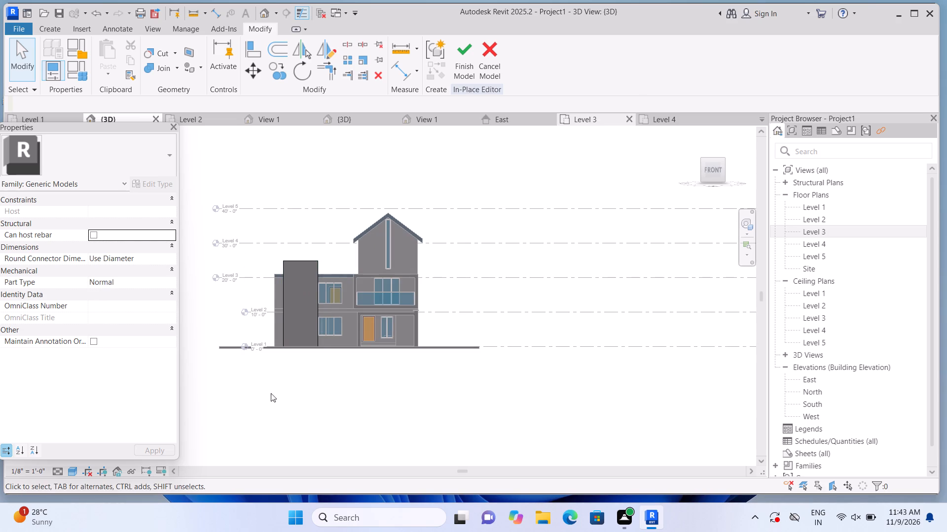
scroll(301, 387, up, 2)
scroll(328, 355, up, 1)
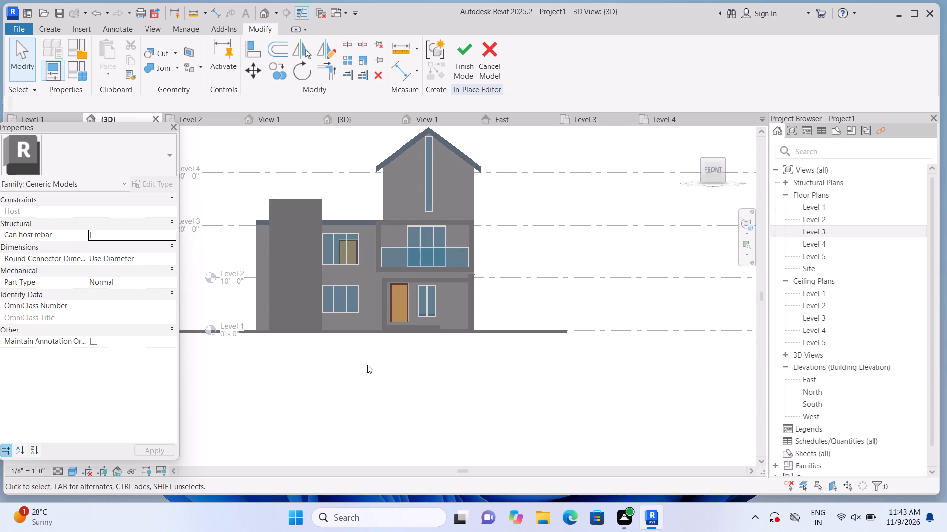
Set the facade panel's extrusion end to 3' 0" and check its projection from the corner and the front.
middle_drag(333, 355, 475, 407)
scroll(473, 407, up, 1)
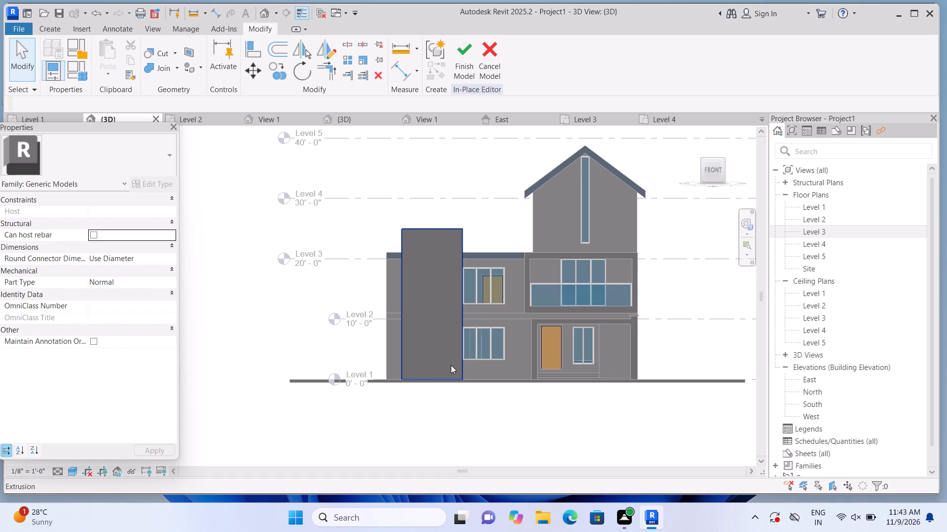
click(451, 365)
click(153, 209)
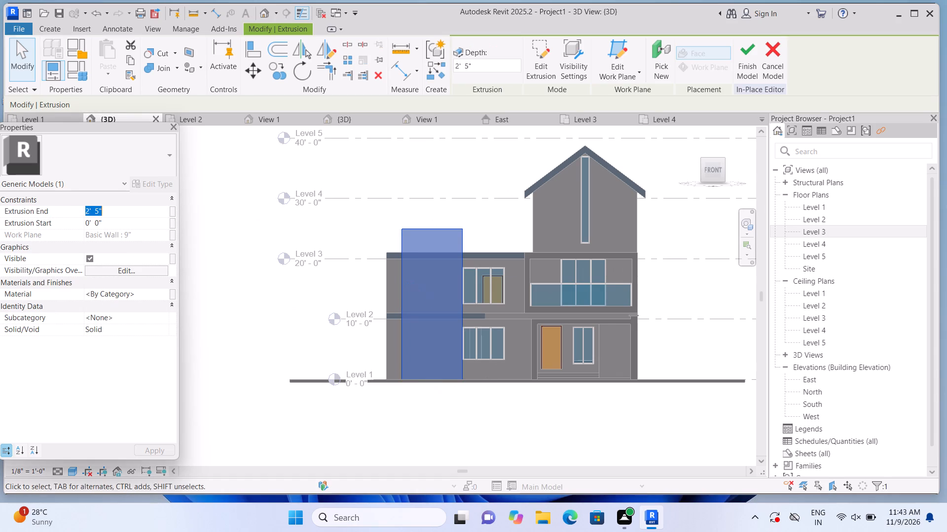
key(BackSpace)
text(3')
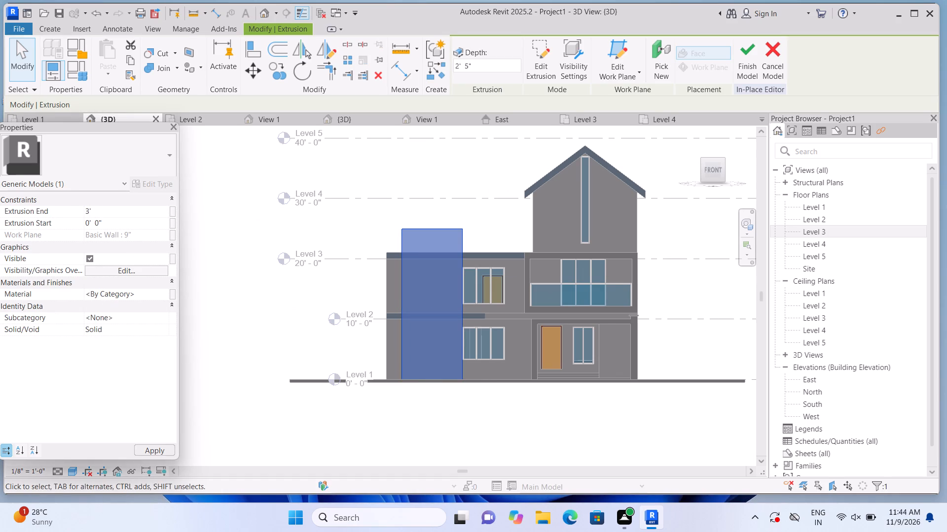
key(Return)
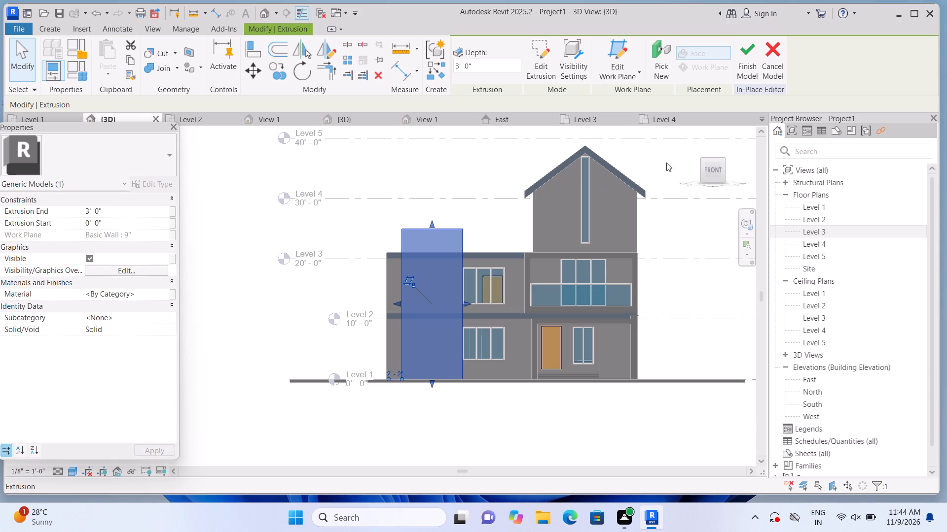
click(690, 131)
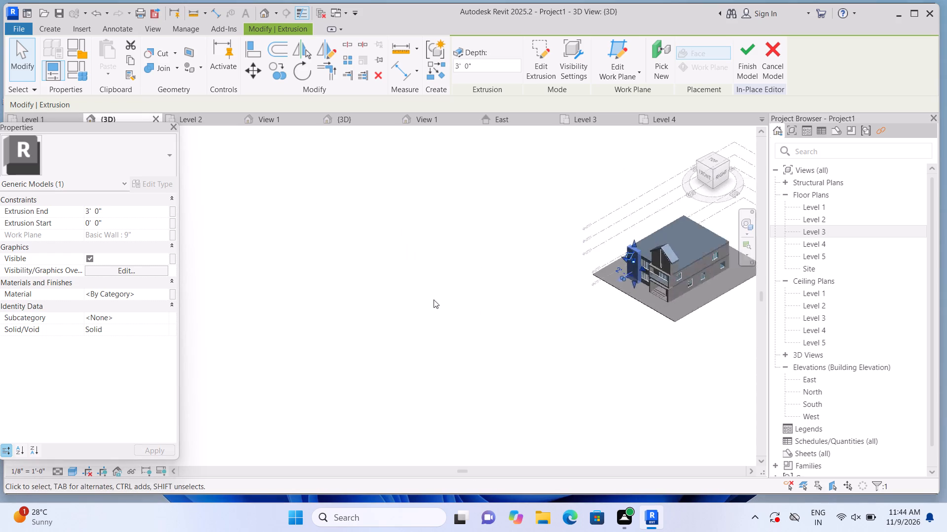
scroll(192, 338, up, 8)
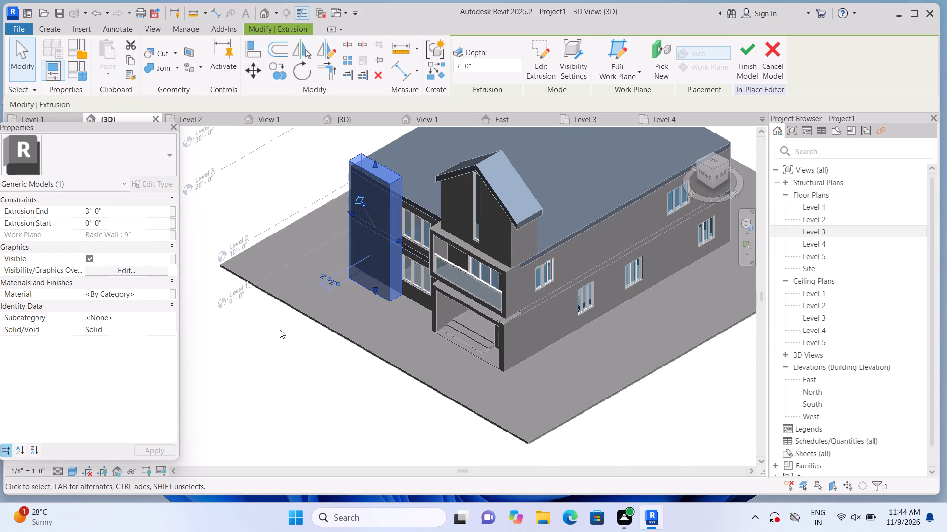
click(702, 173)
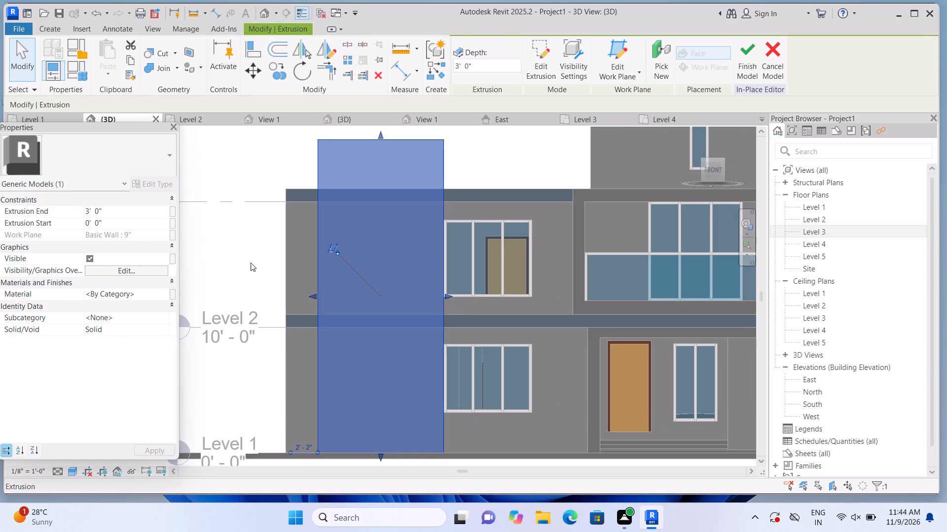
click(251, 263)
scroll(251, 263, down, 4)
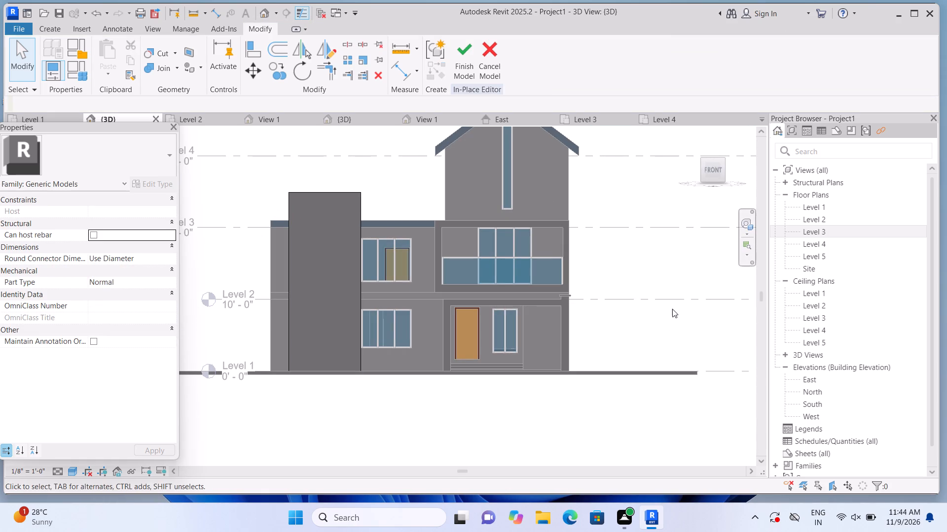
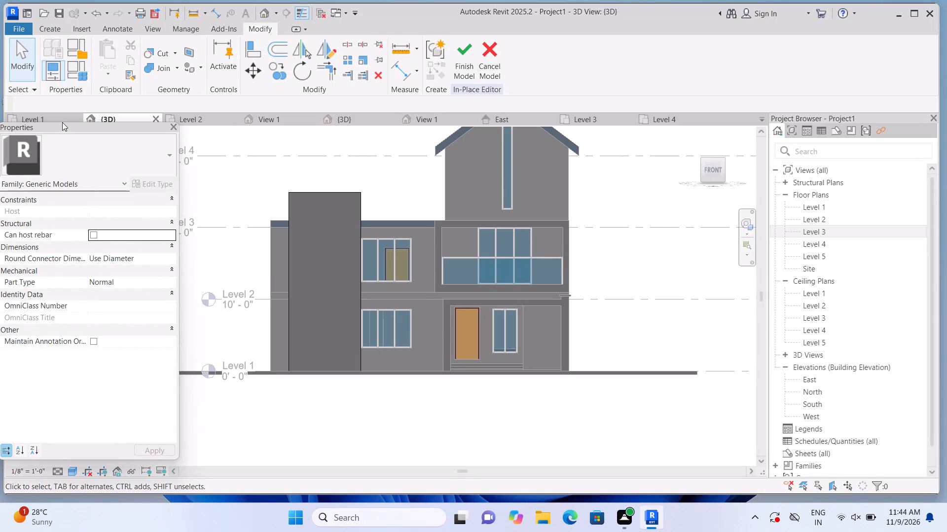
Start a void extrusion using the facade panel's front face as its work plane.
click(63, 27)
click(256, 68)
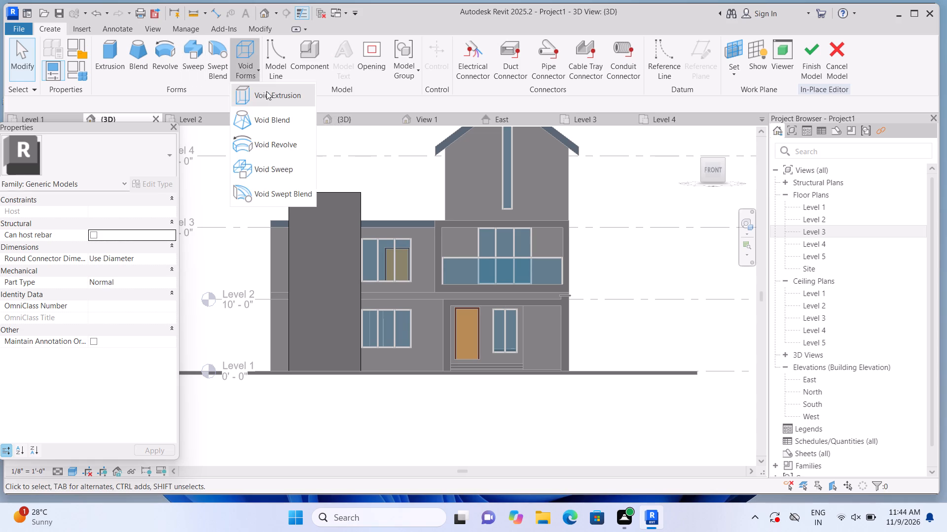
click(267, 95)
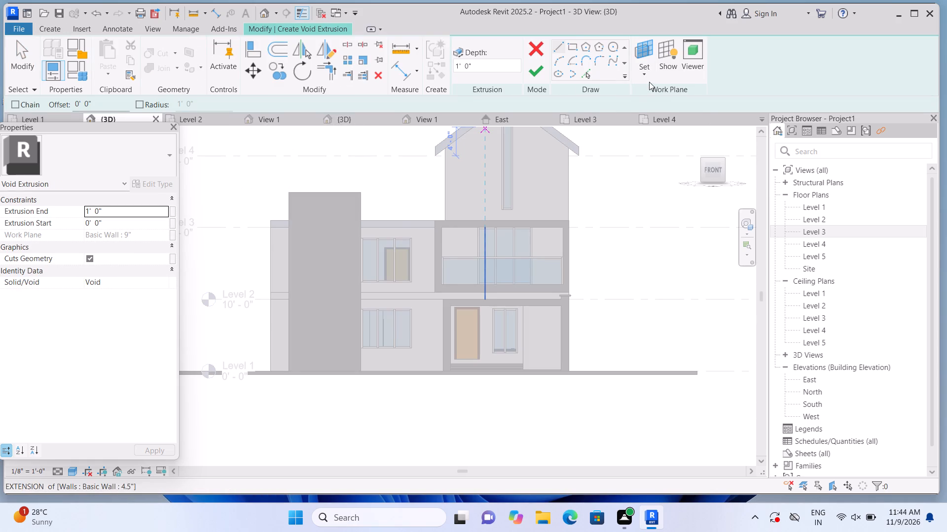
click(649, 77)
click(655, 119)
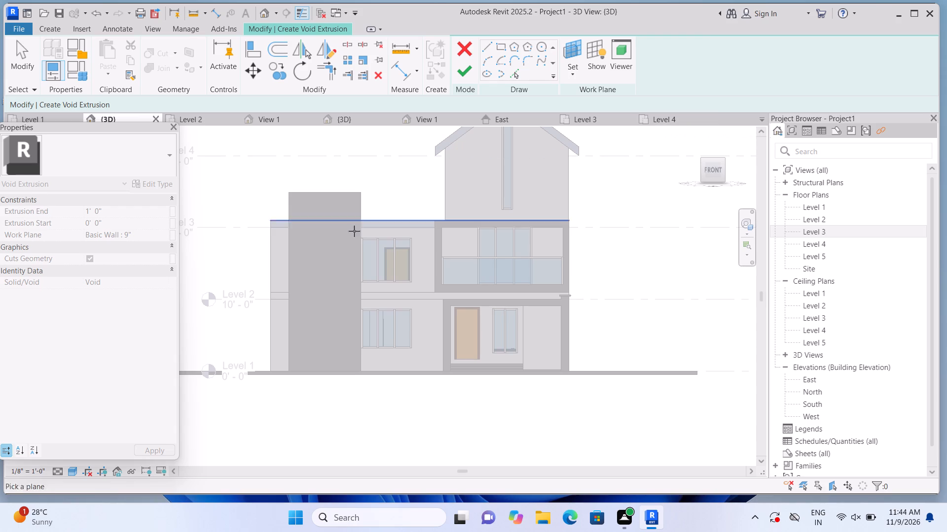
click(336, 242)
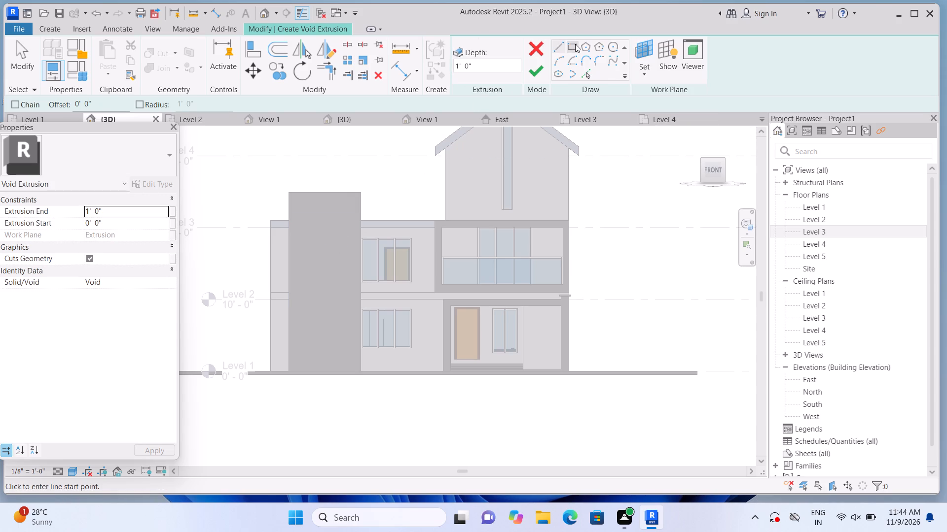
Sketch a void rectangle about 7' 6" by 23' 0" inside the facade panel's front face, using a 2" offset, and finish the sketch.
click(575, 44)
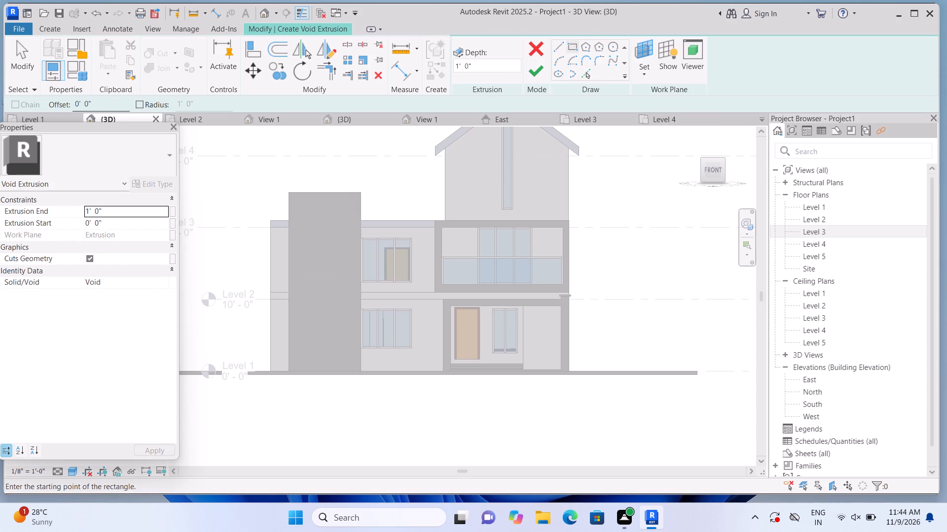
click(102, 100)
key(BackSpace)
key(BackSpace)
key(BackSpace)
key(BackSpace)
key(BackSpace)
key(BackSpace)
key(BackSpace)
key(BackSpace)
key(BackSpace)
key(BackSpace)
text(2")
key(Return)
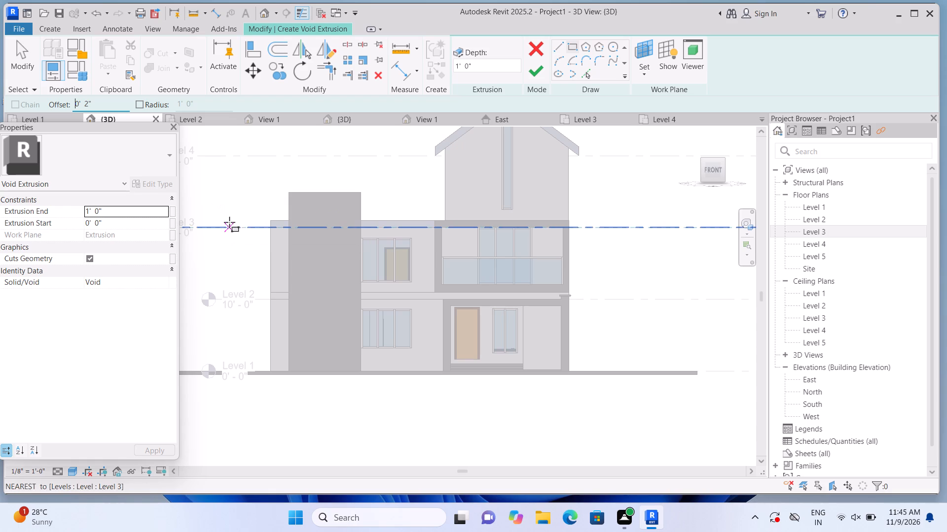
scroll(302, 207, up, 1)
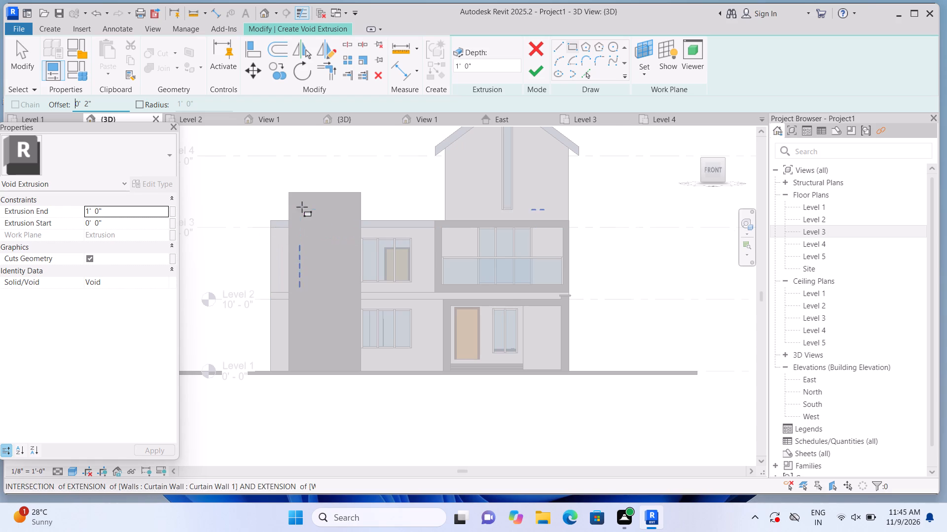
middle_drag(303, 234, 358, 228)
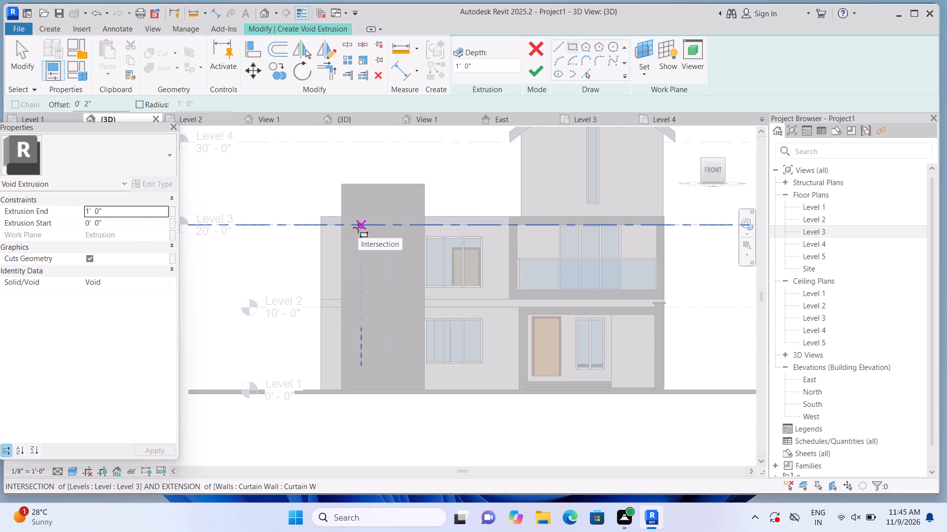
scroll(343, 250, up, 2)
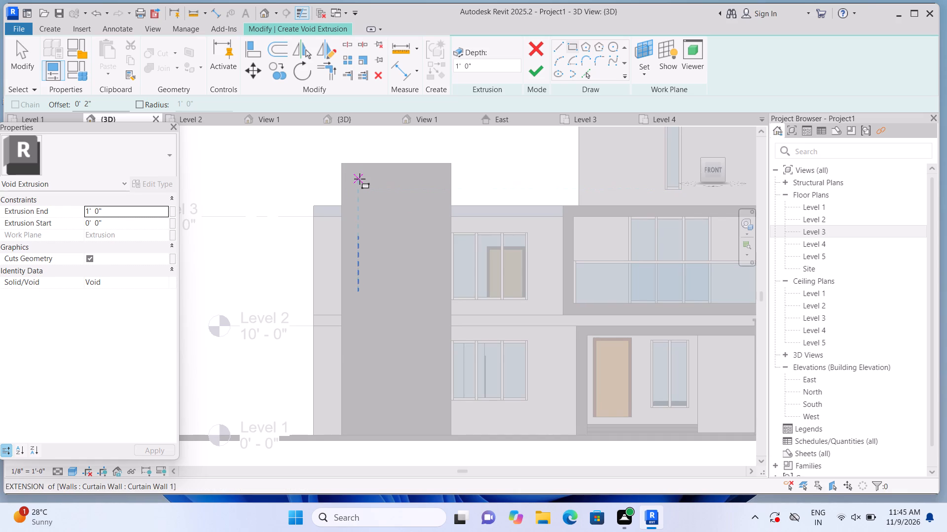
click(357, 179)
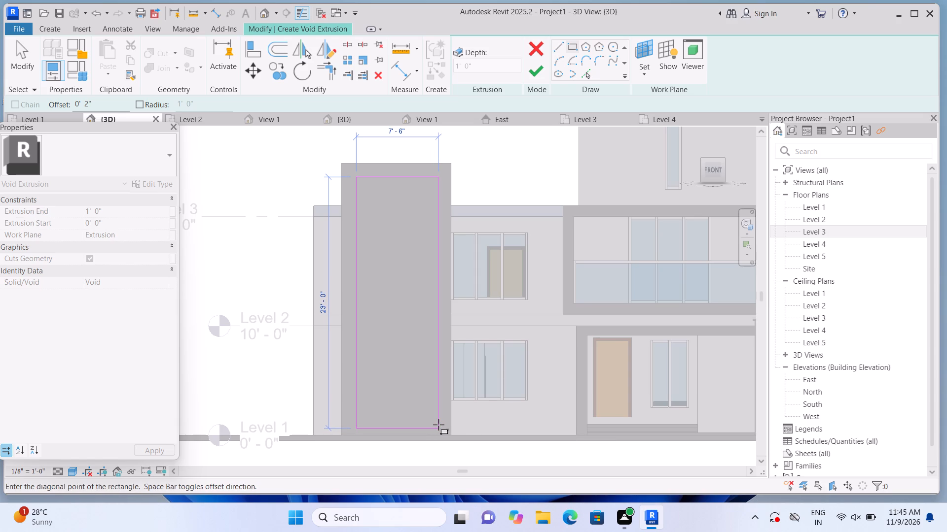
double_click(438, 425)
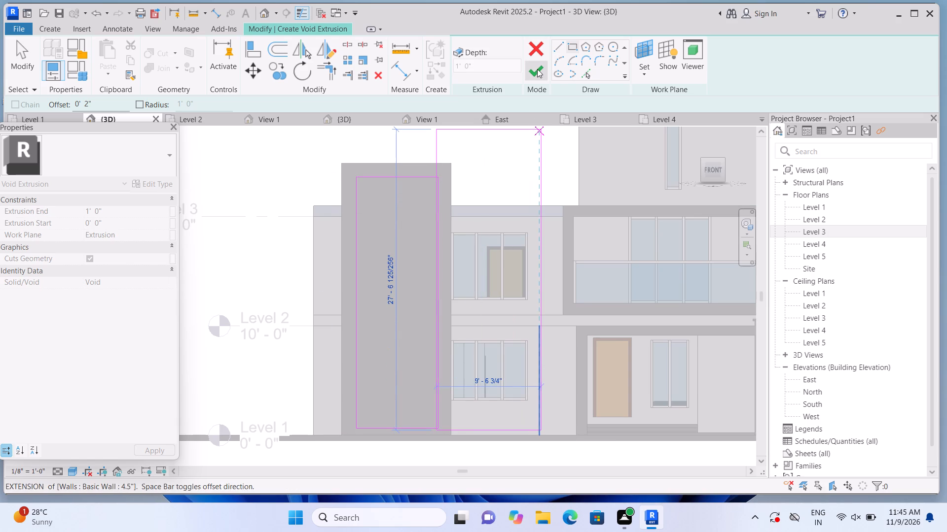
click(537, 69)
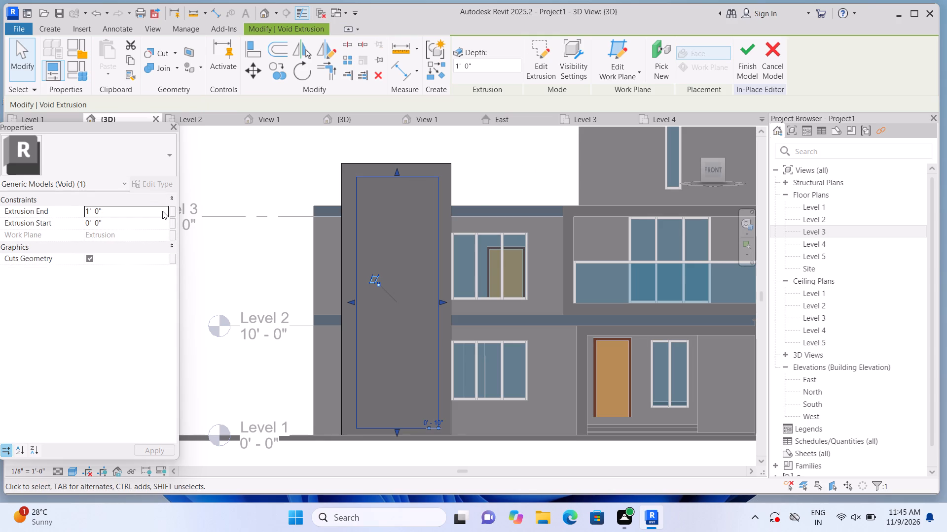
Set the void's extrusion end to 2' 0".
click(162, 211)
key(BackSpace)
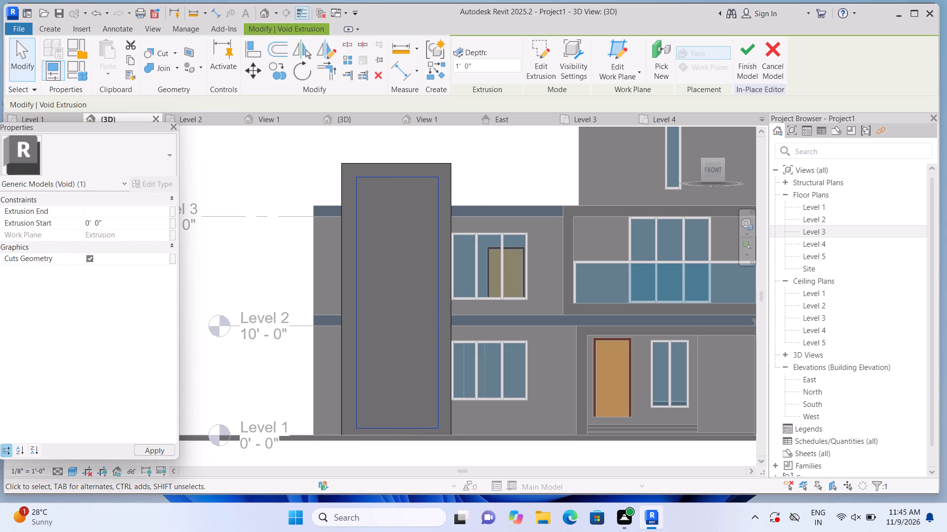
text(2')
key(Return)
click(293, 289)
Examine the recess cut into the facade panel from the corner and from the front.
scroll(293, 289, down, 1)
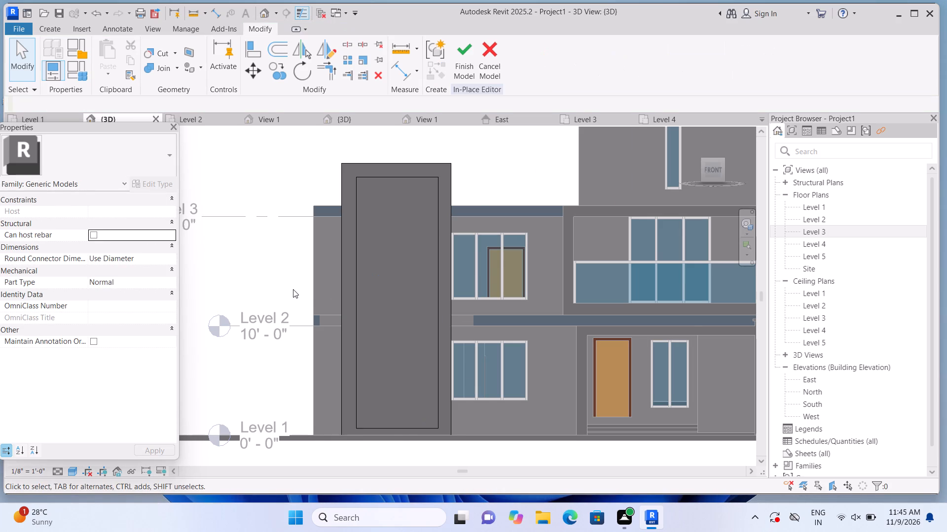
scroll(293, 289, down, 1)
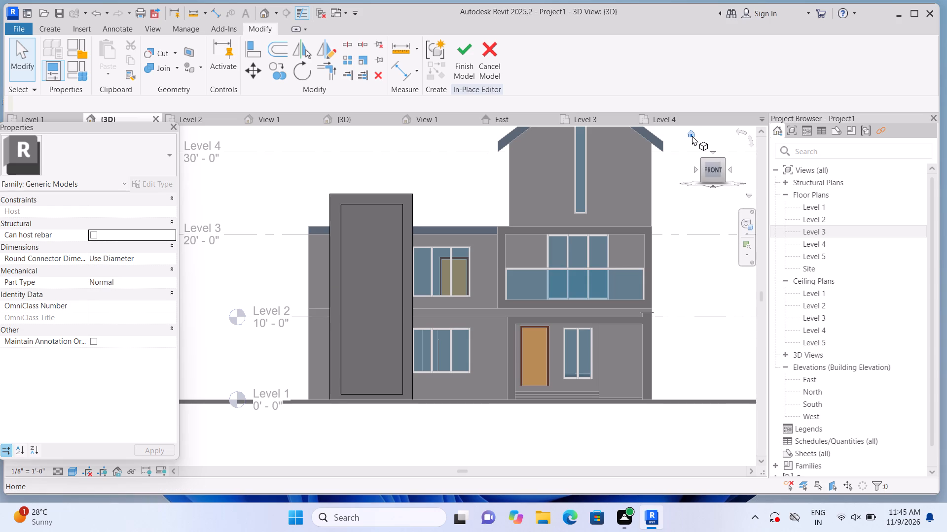
click(692, 134)
scroll(204, 361, up, 2)
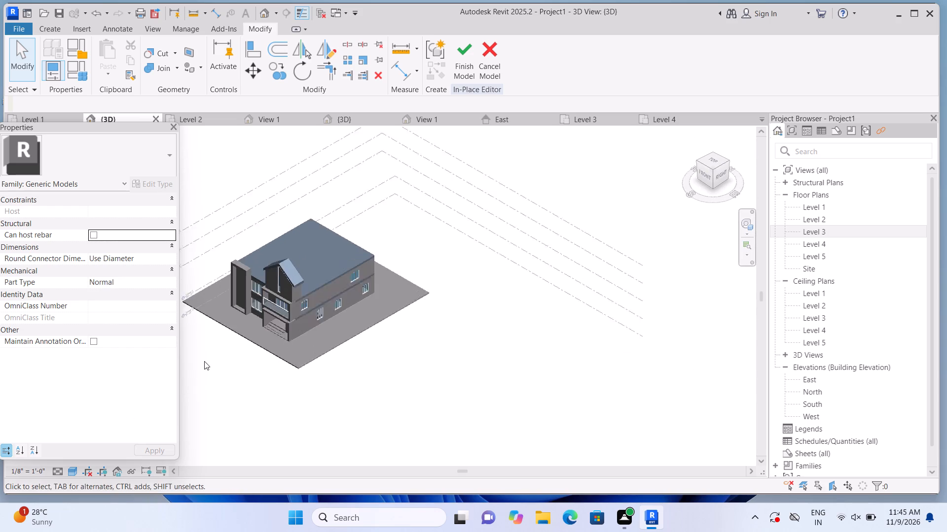
scroll(204, 361, up, 7)
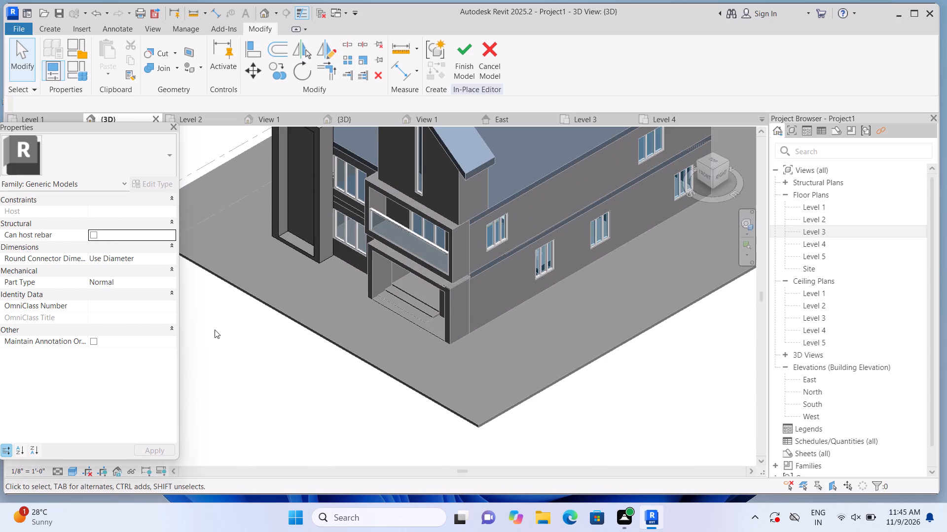
scroll(227, 356, down, 3)
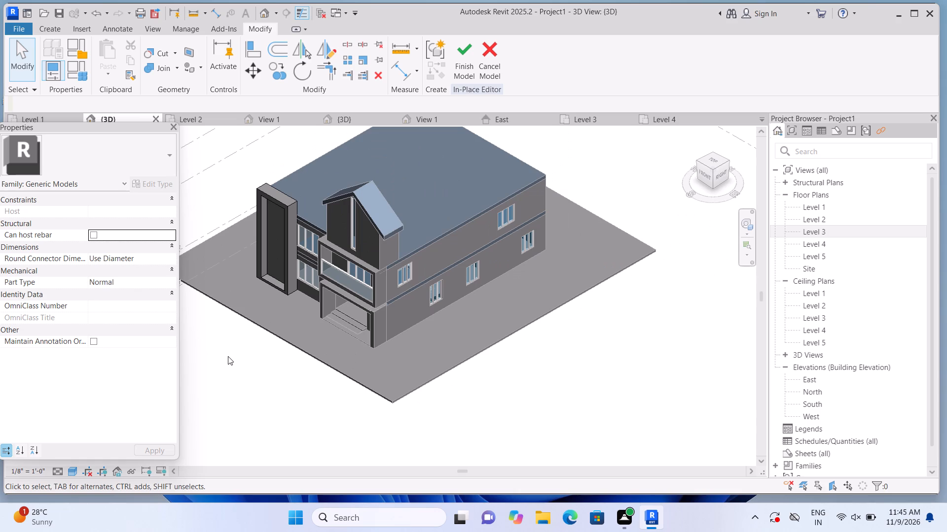
scroll(276, 373, up, 1)
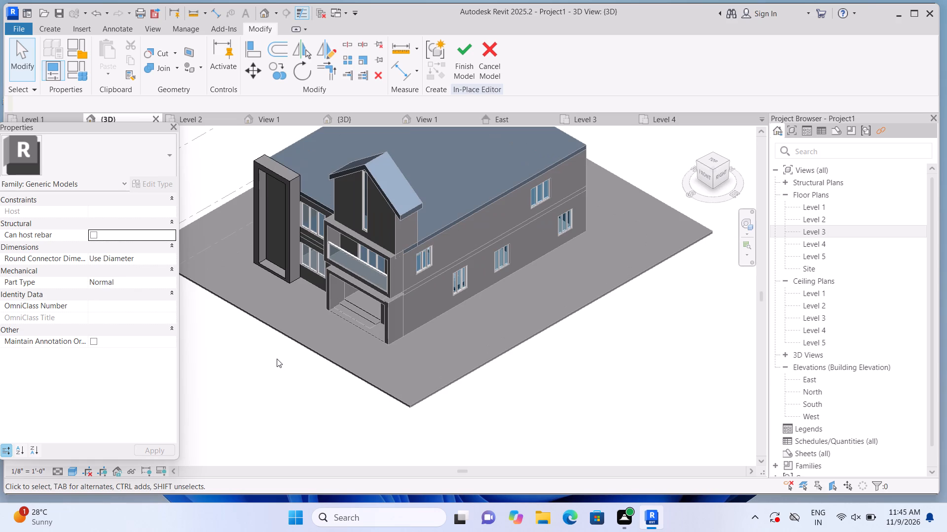
scroll(277, 358, up, 1)
middle_drag(288, 346, 288, 408)
scroll(294, 389, up, 1)
middle_drag(303, 376, 308, 406)
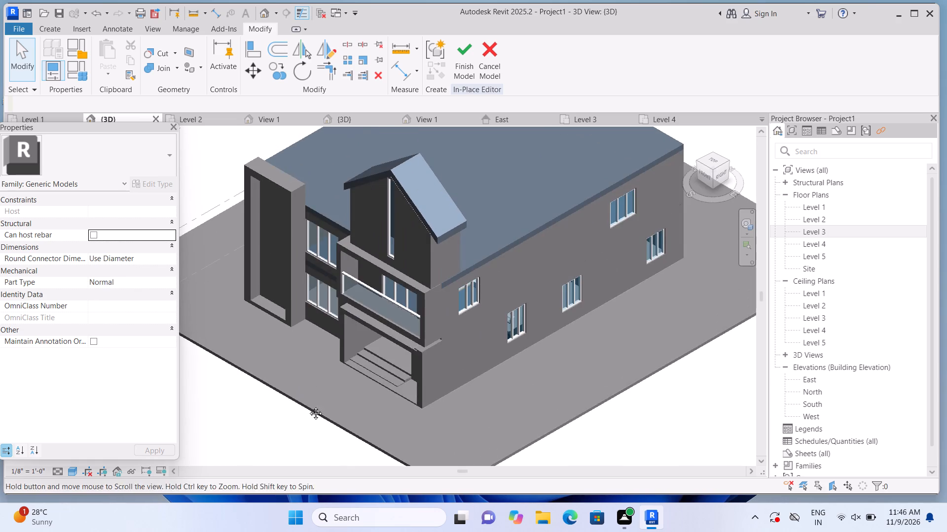
middle_drag(308, 406, 312, 410)
scroll(312, 394, up, 2)
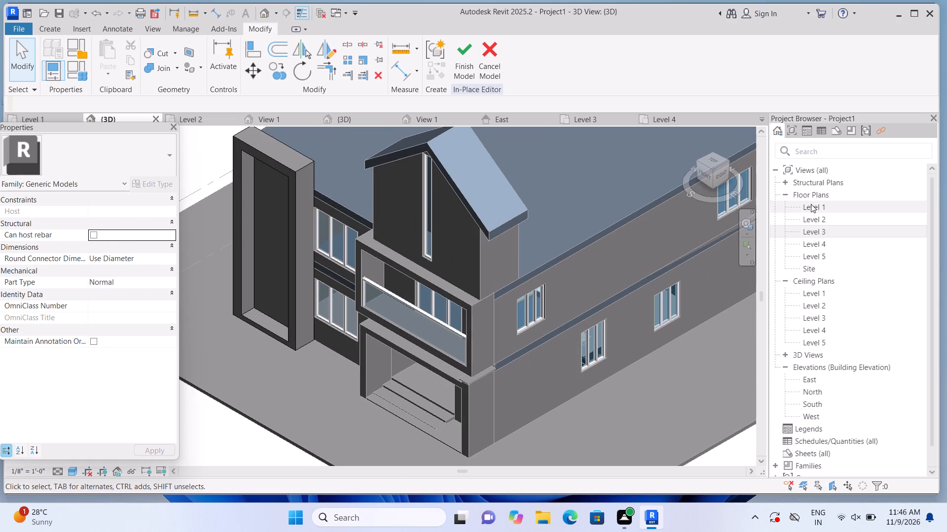
click(706, 172)
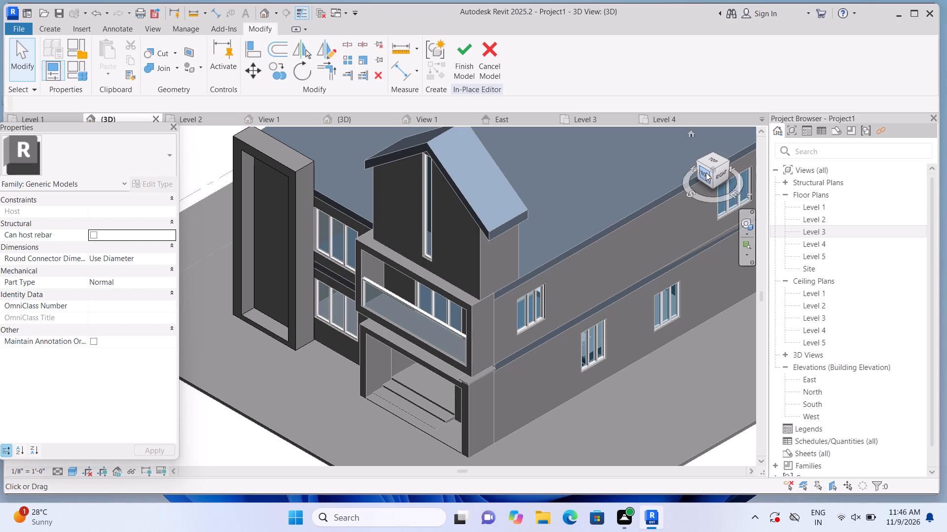
scroll(276, 362, up, 5)
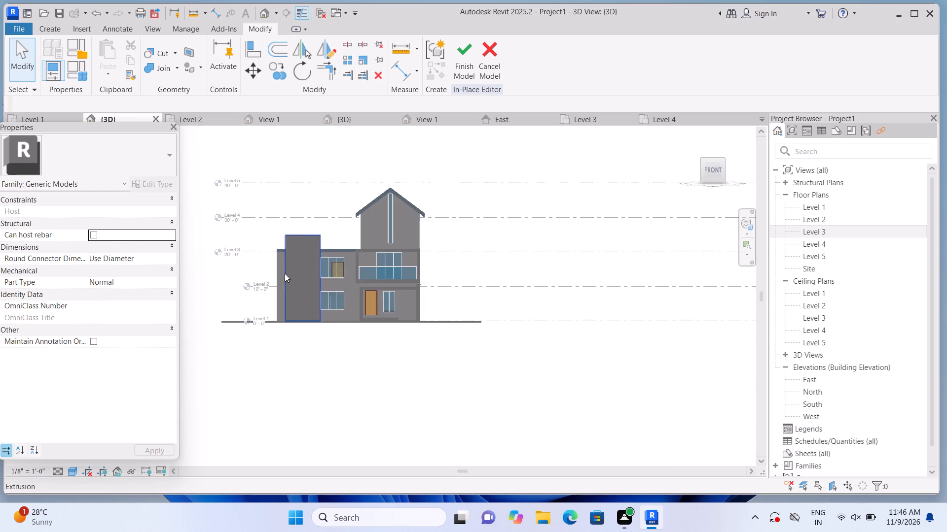
scroll(285, 273, up, 9)
middle_drag(295, 265, 323, 306)
scroll(328, 308, up, 2)
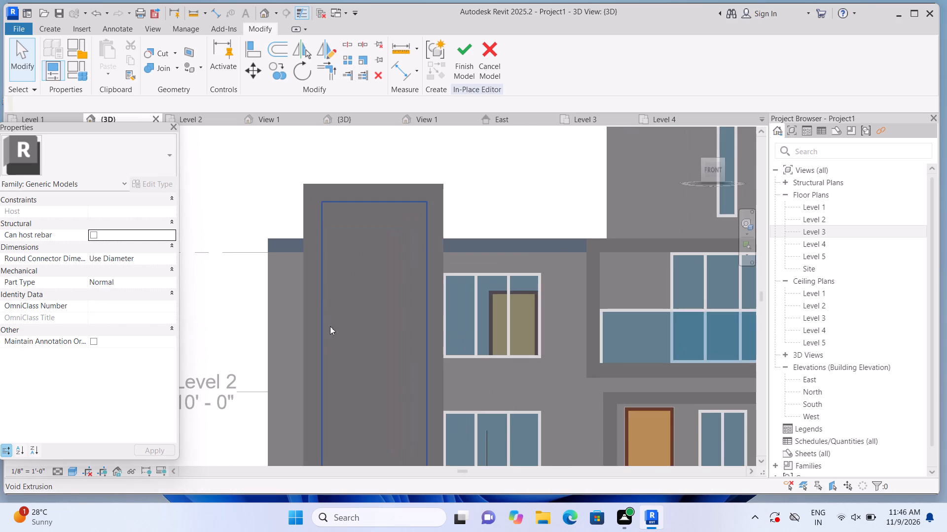
middle_drag(332, 338, 323, 315)
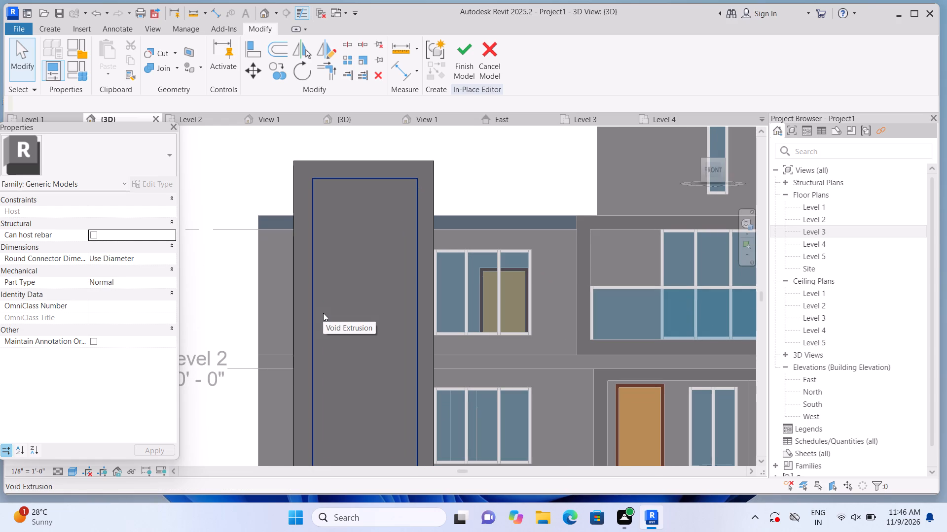
scroll(323, 313, up, 2)
middle_drag(323, 313, 368, 299)
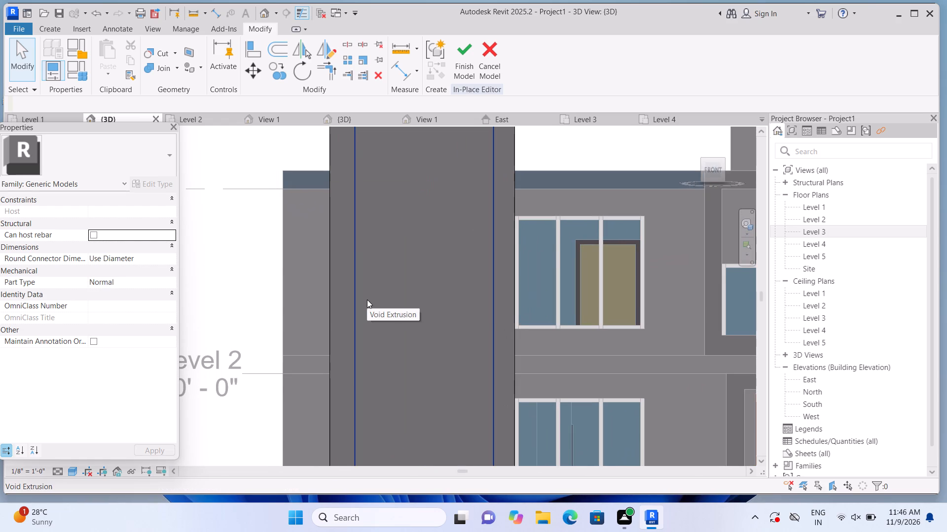
scroll(367, 299, down, 3)
middle_drag(275, 394, 280, 346)
middle_drag(280, 346, 283, 363)
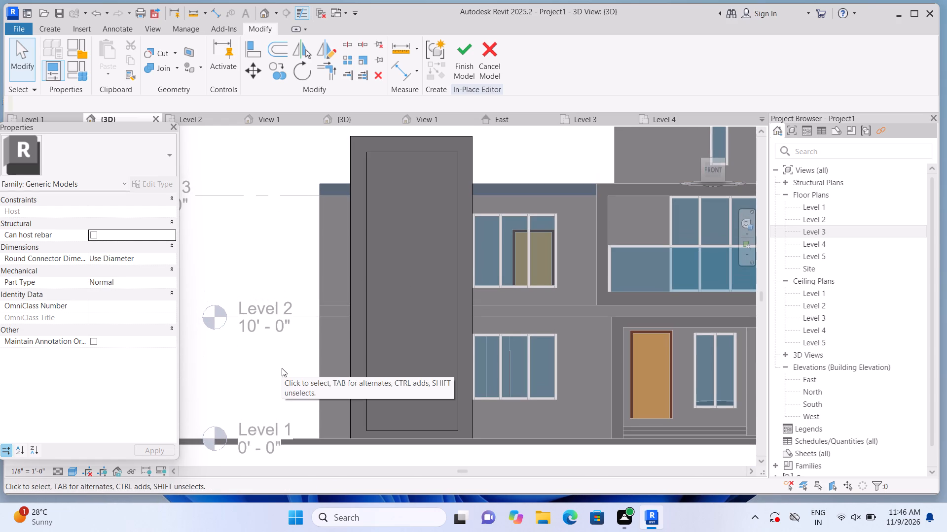
Set the solid facade panel's extrusion end to 2' 5".
click(358, 357)
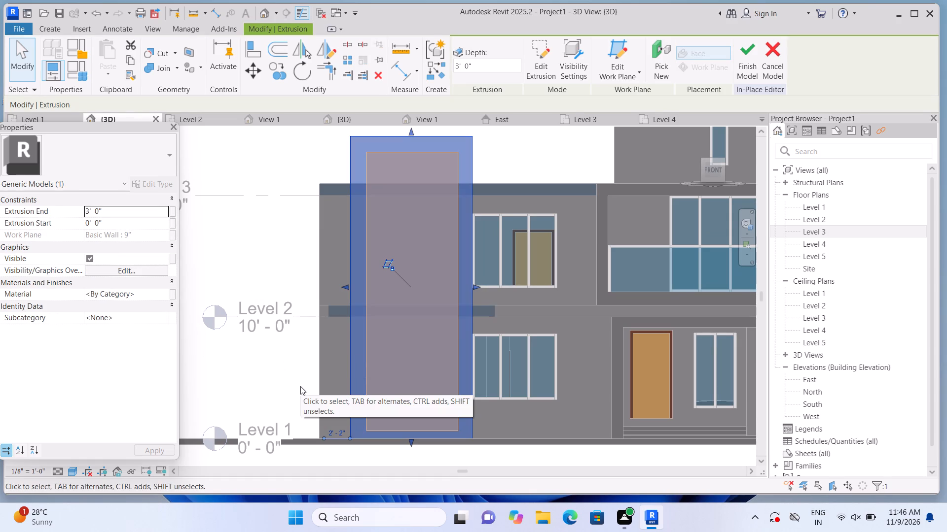
click(143, 210)
key(BackSpace)
key(BackSpace)
key(BackSpace)
key(BackSpace)
key(BackSpace)
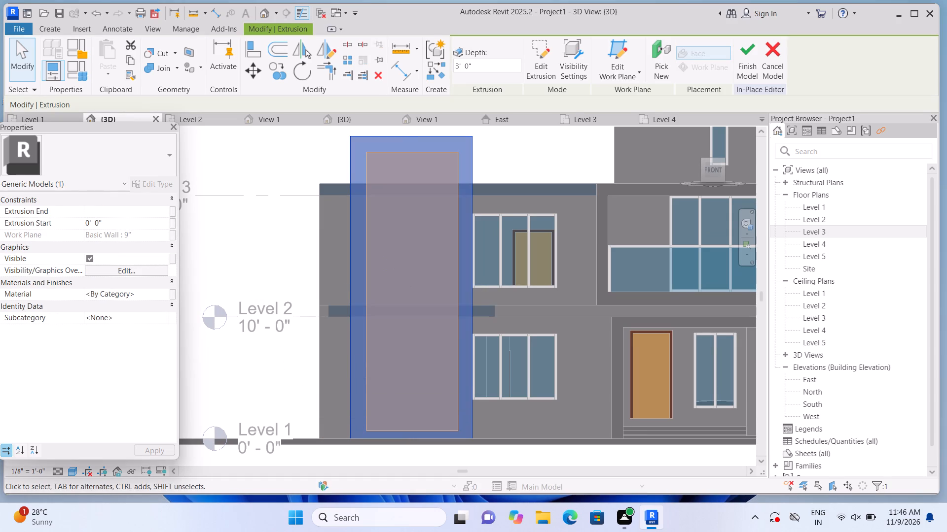
text(2')
text(5")
key(Return)
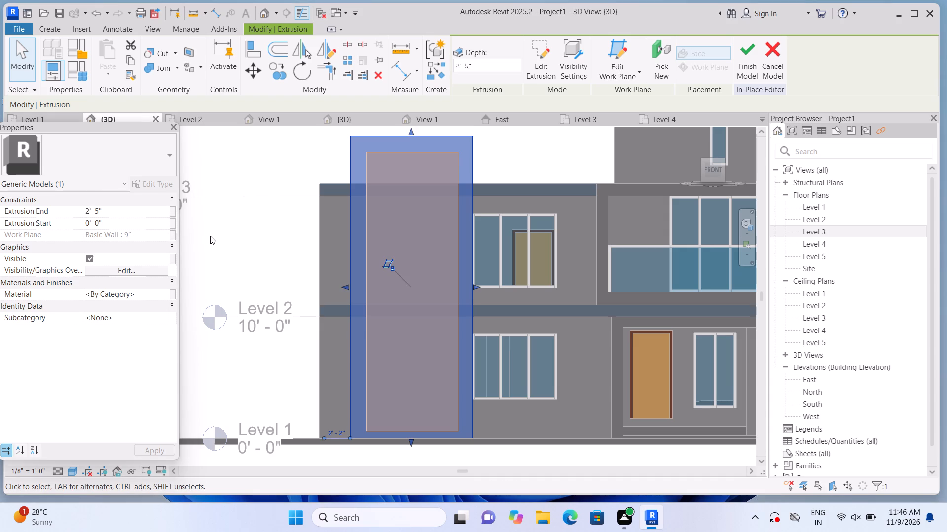
click(210, 236)
Stretch the void extrusion's bottom edge down to the base of the facade panel at Level 1.
scroll(210, 236, down, 2)
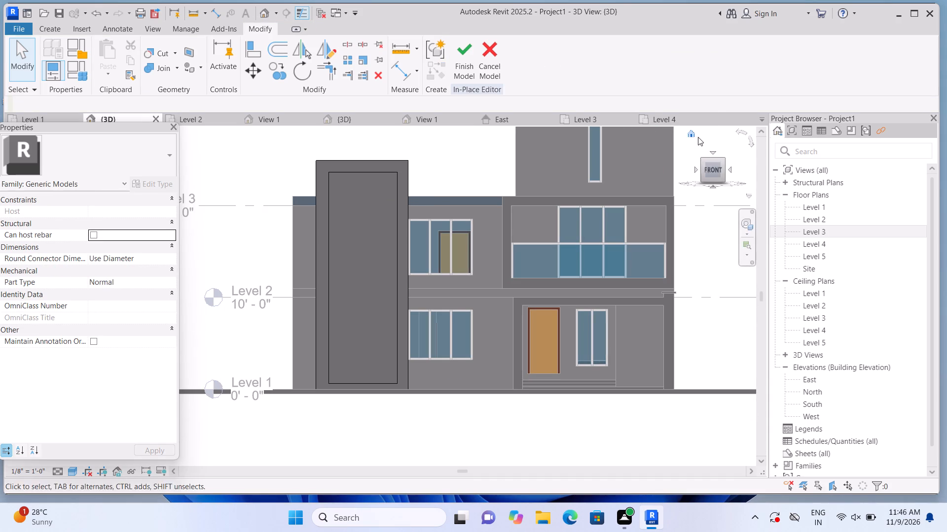
click(691, 132)
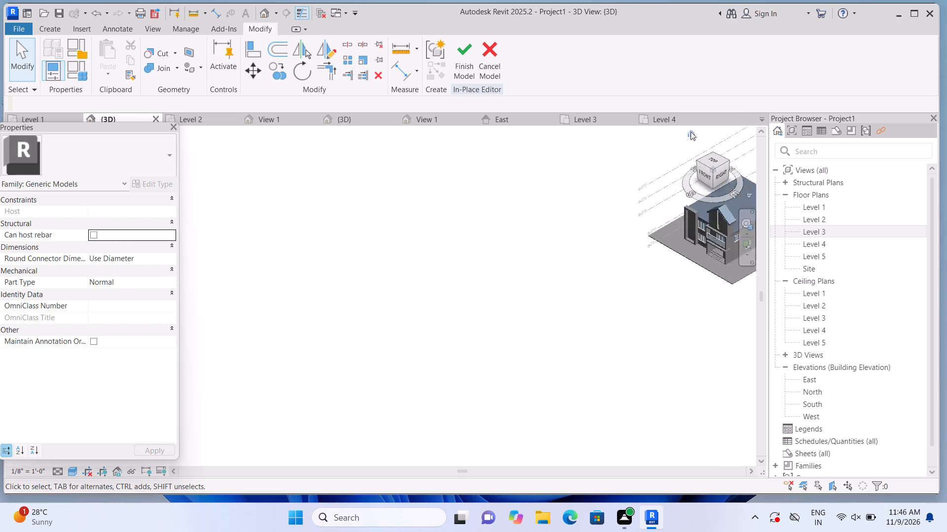
scroll(199, 315, up, 7)
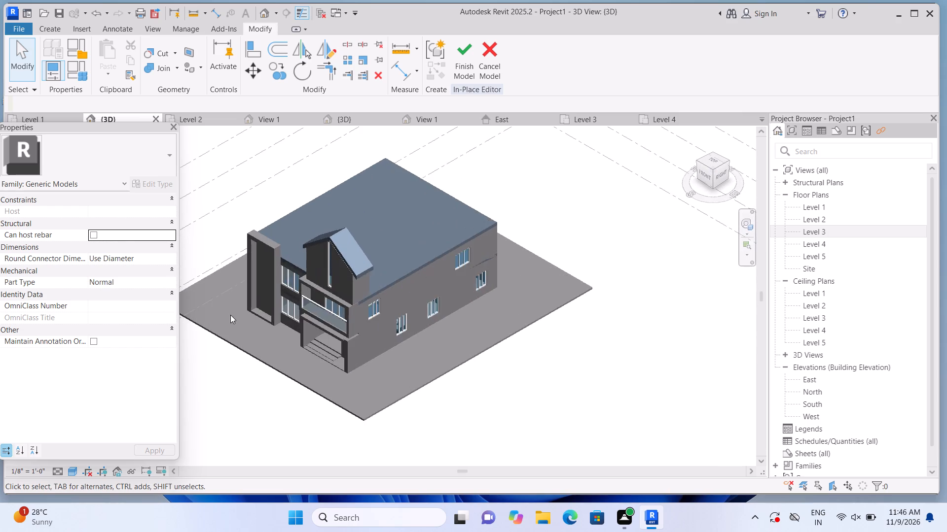
scroll(230, 315, up, 3)
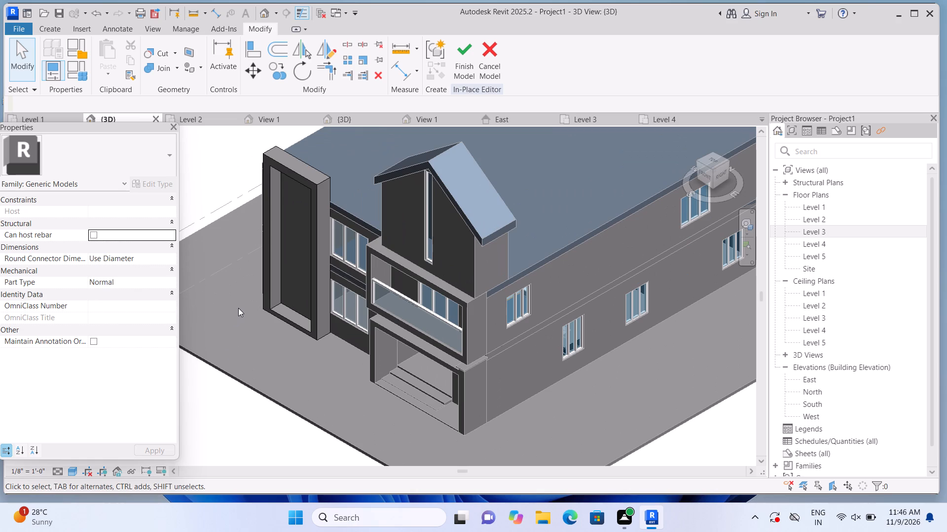
scroll(238, 308, up, 1)
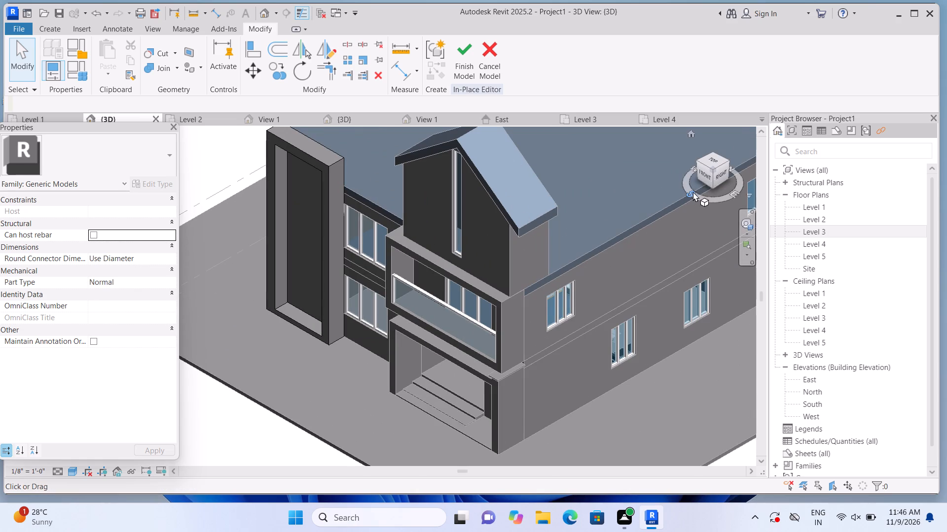
click(704, 174)
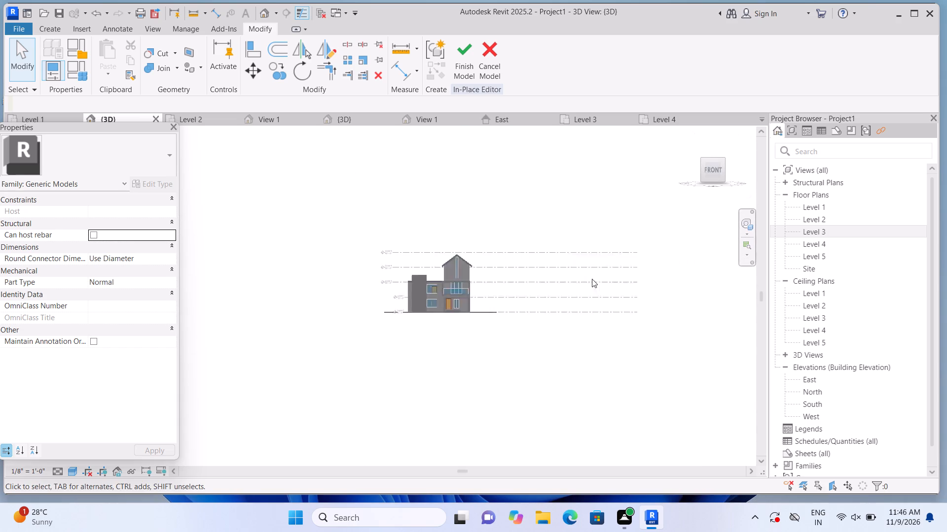
scroll(218, 388, up, 13)
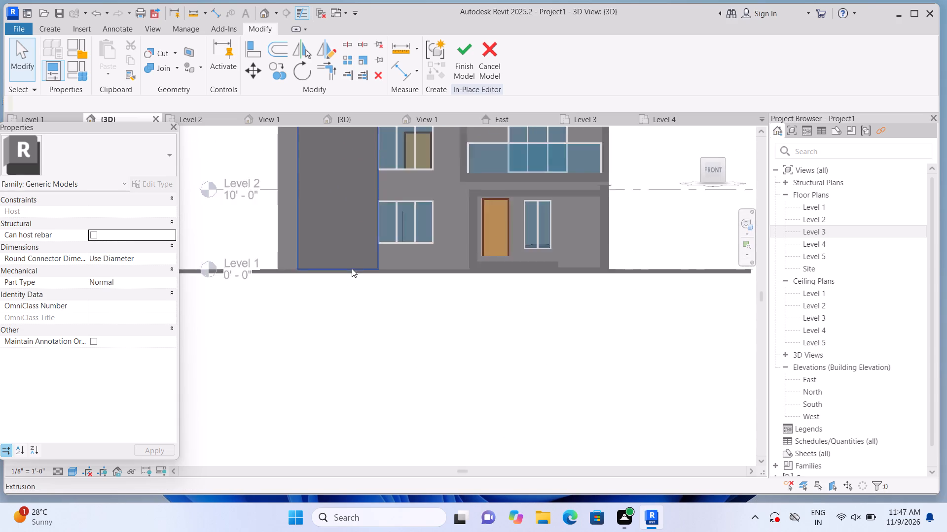
scroll(352, 268, up, 3)
middle_drag(351, 296, 365, 366)
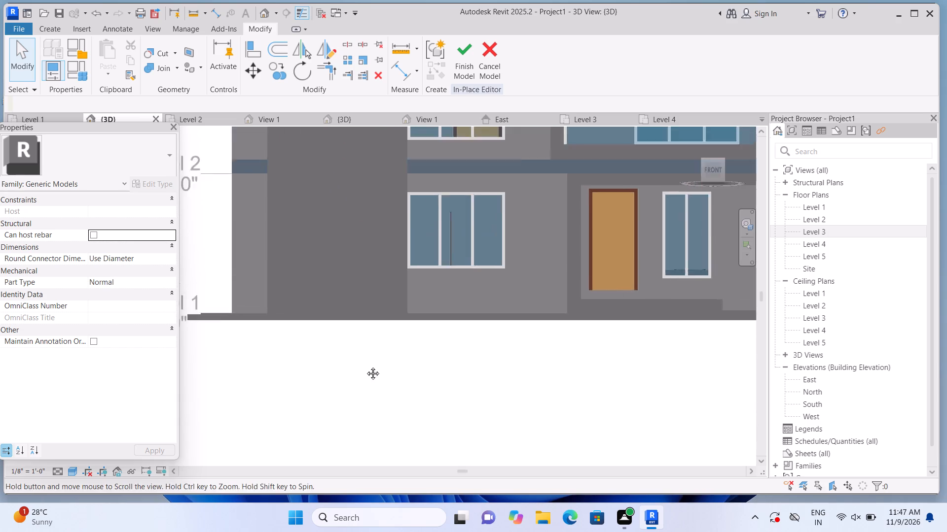
middle_drag(365, 366, 366, 367)
scroll(358, 357, up, 2)
click(348, 332)
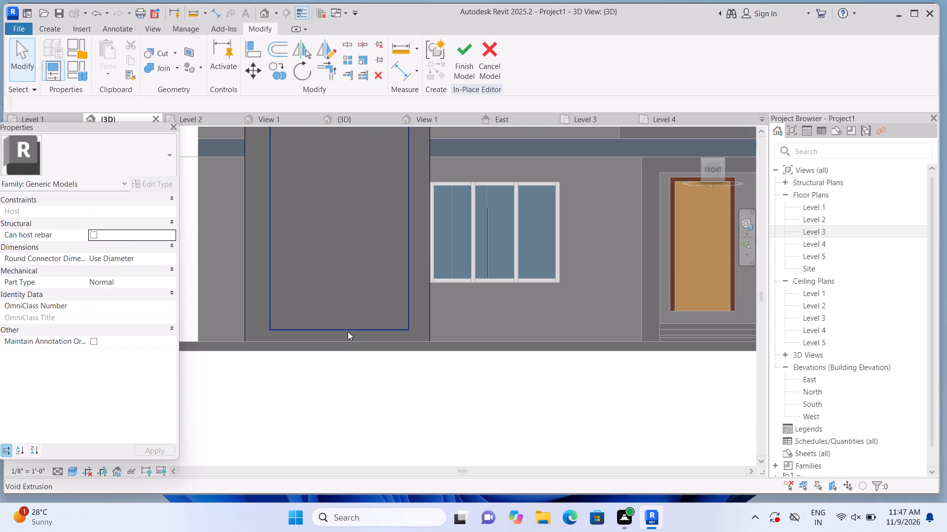
drag(340, 329, 340, 337)
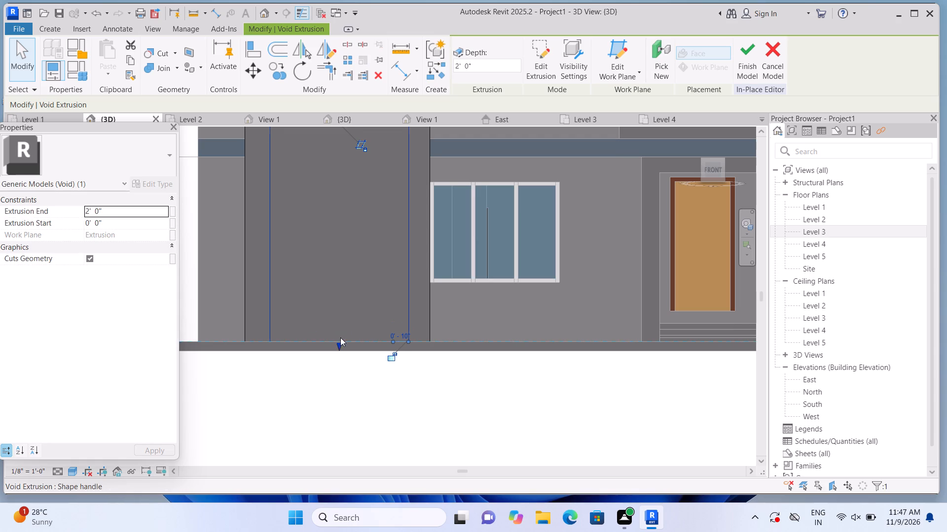
click(338, 397)
Examine the facade panel and its recess from both front corners and from the house's left side.
scroll(338, 397, down, 6)
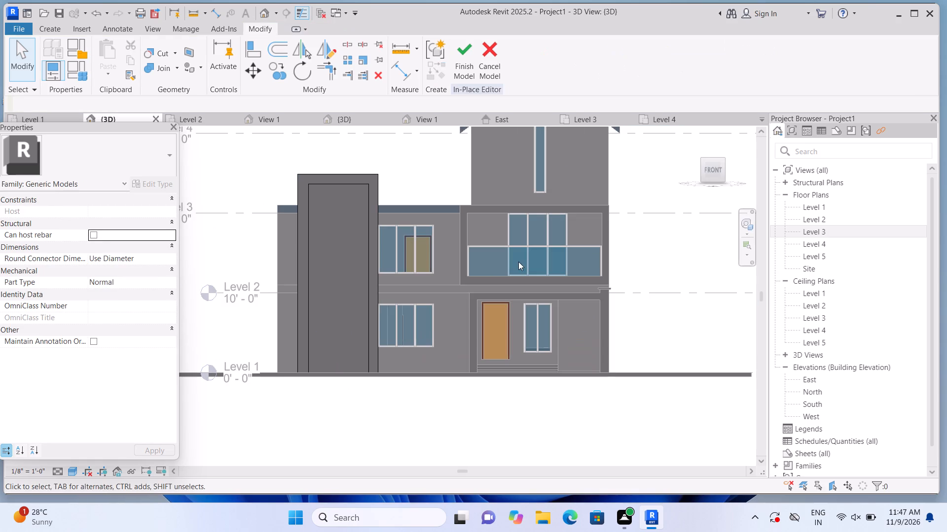
click(692, 133)
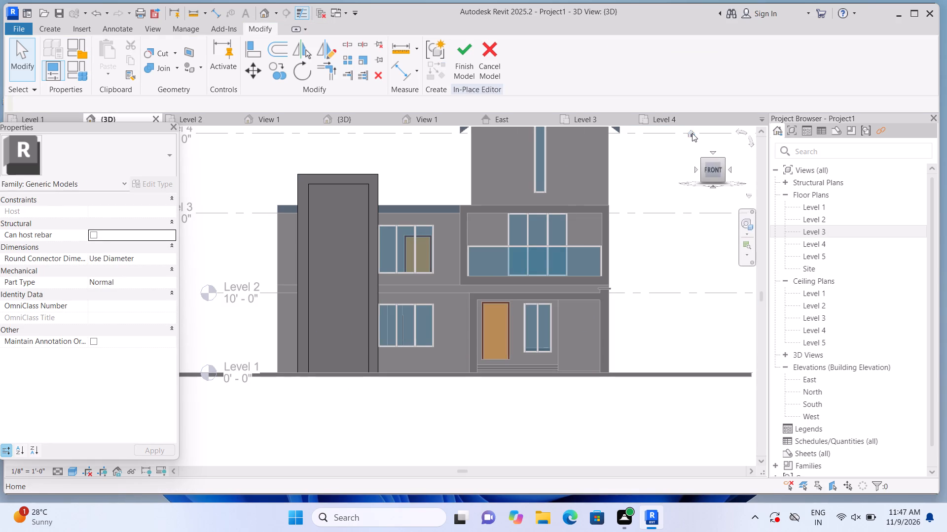
scroll(228, 371, up, 4)
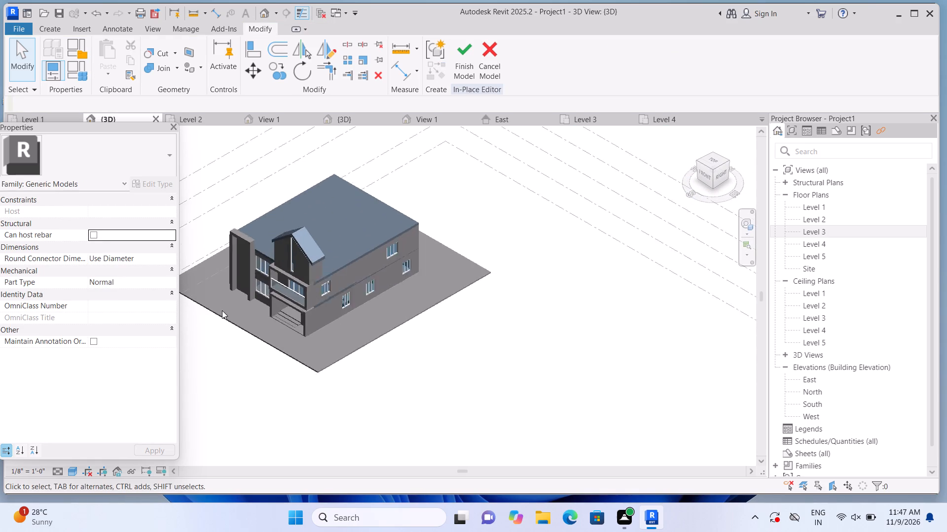
scroll(222, 310, up, 7)
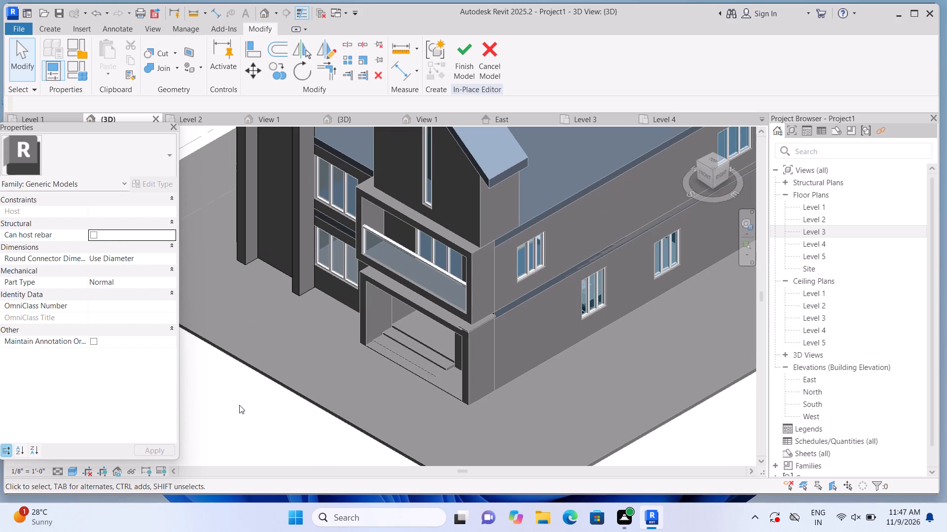
scroll(239, 405, down, 2)
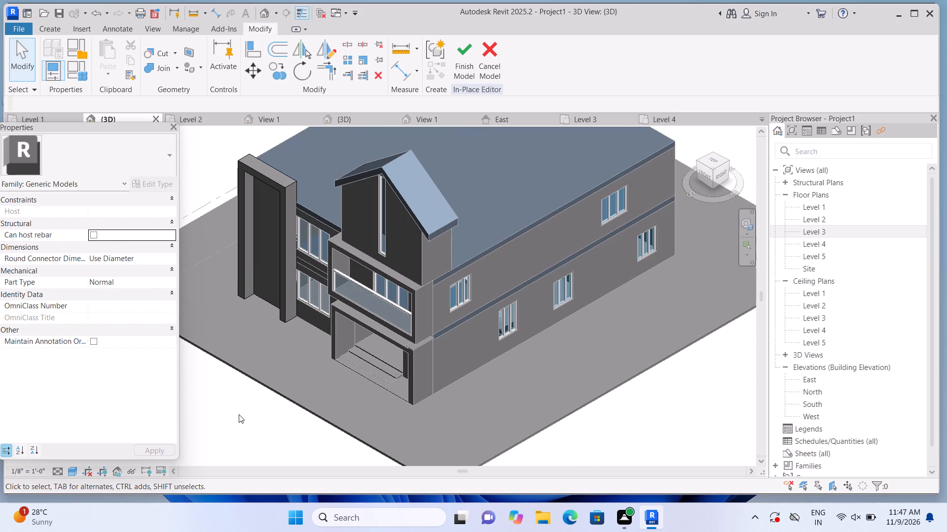
shift+middle_drag(221, 411, 410, 418)
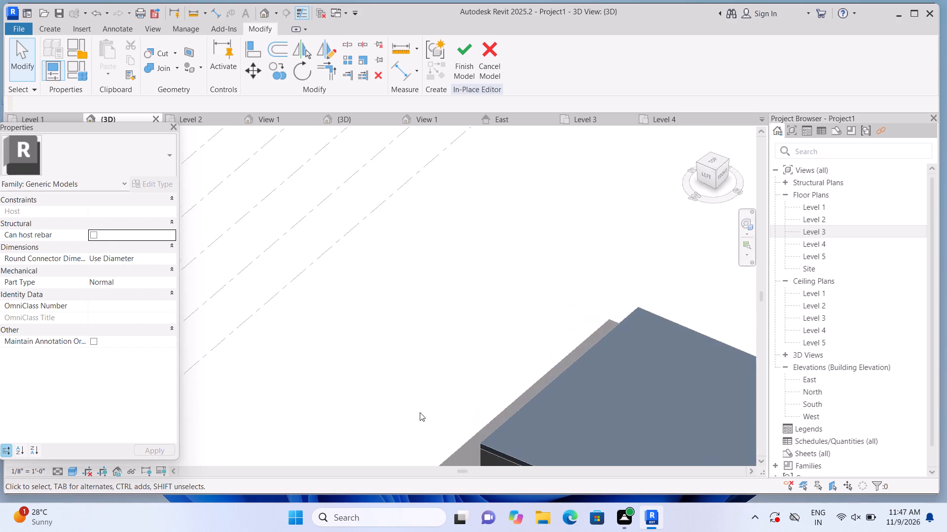
middle_drag(416, 406, 287, 303)
shift+middle_drag(219, 415, 291, 431)
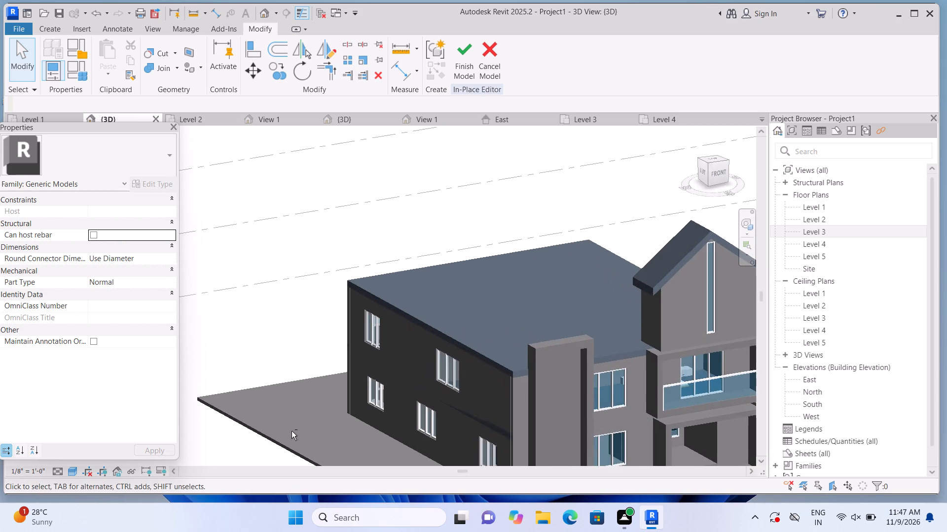
scroll(284, 426, down, 2)
middle_drag(269, 432, 233, 381)
scroll(233, 381, up, 2)
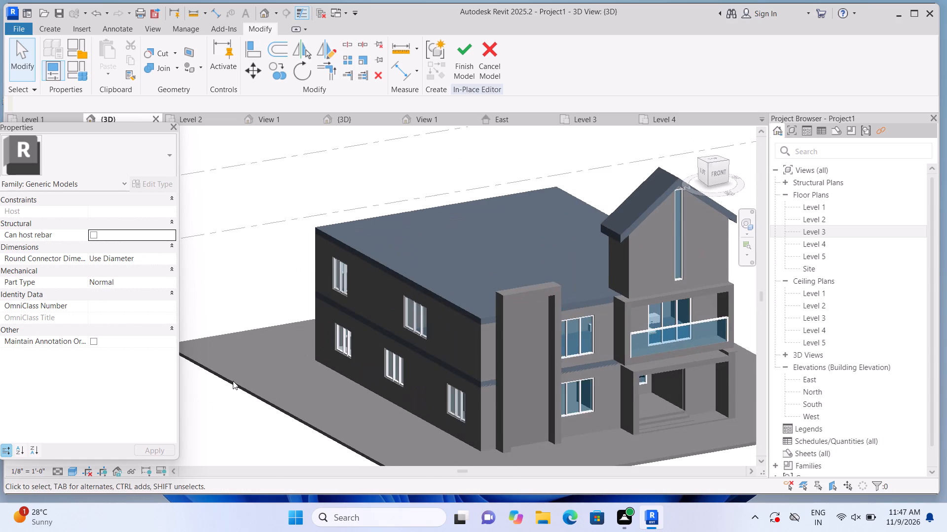
middle_drag(267, 389, 188, 369)
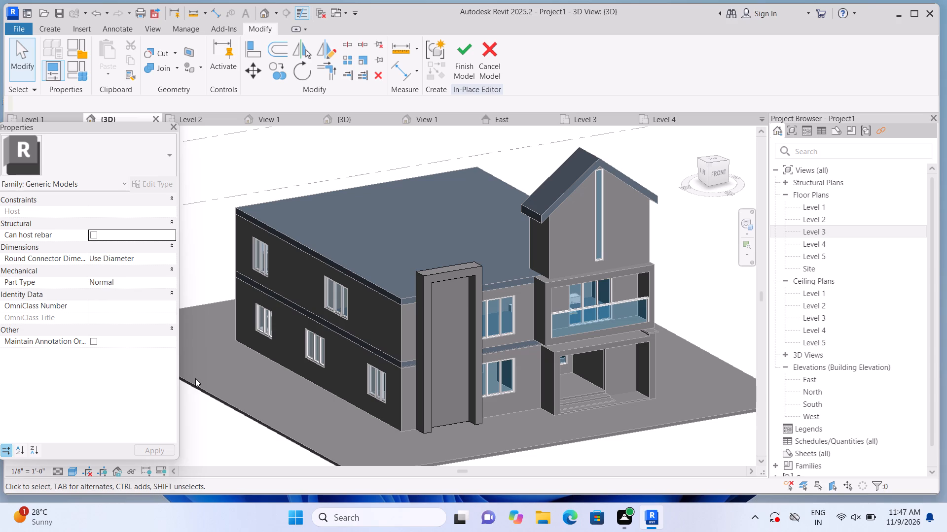
scroll(193, 374, up, 1)
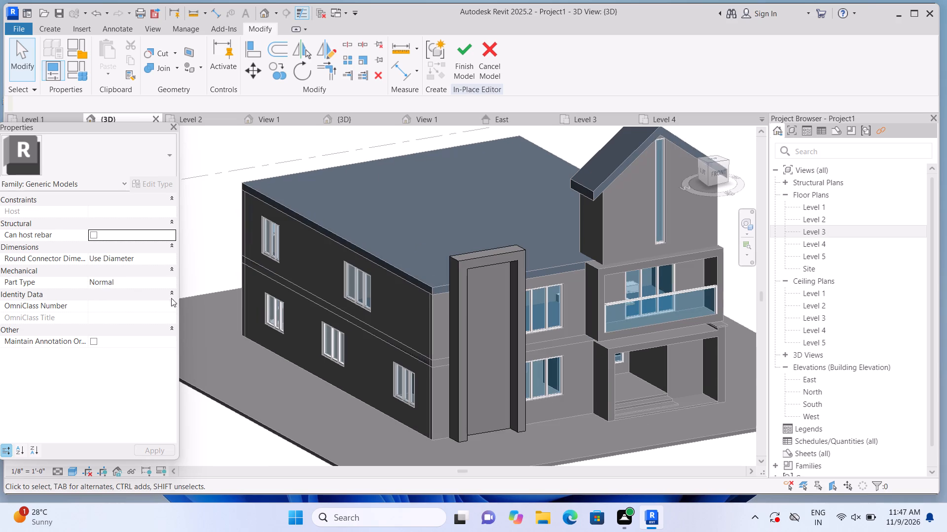
scroll(230, 293, up, 1)
middle_drag(280, 298, 207, 332)
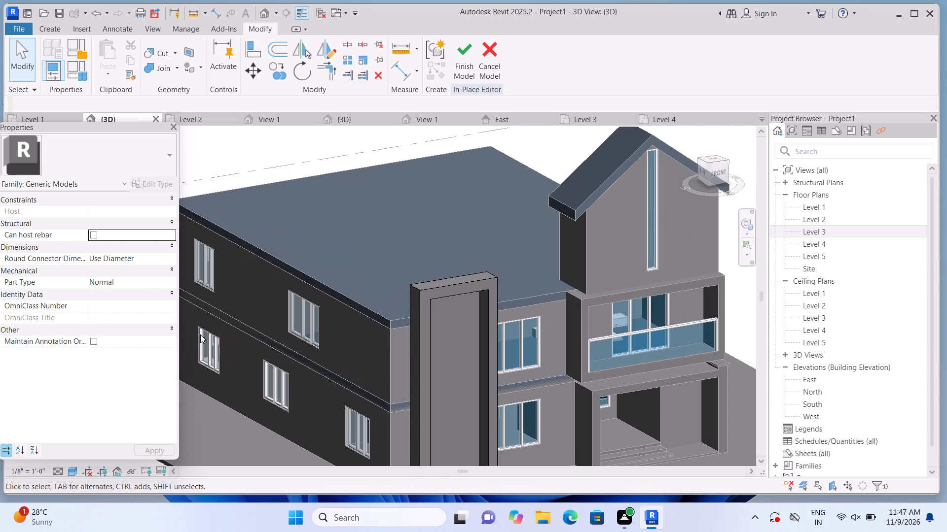
scroll(237, 308, up, 1)
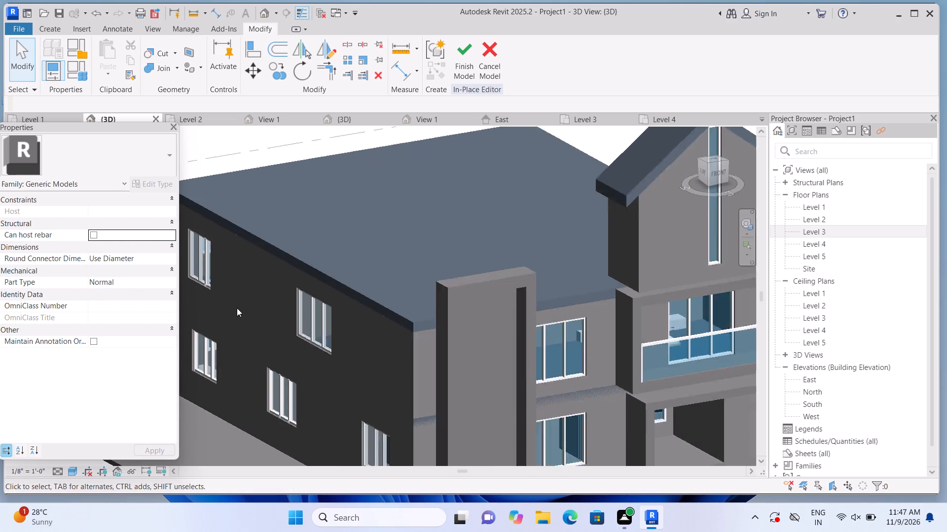
scroll(237, 308, up, 1)
scroll(282, 306, down, 4)
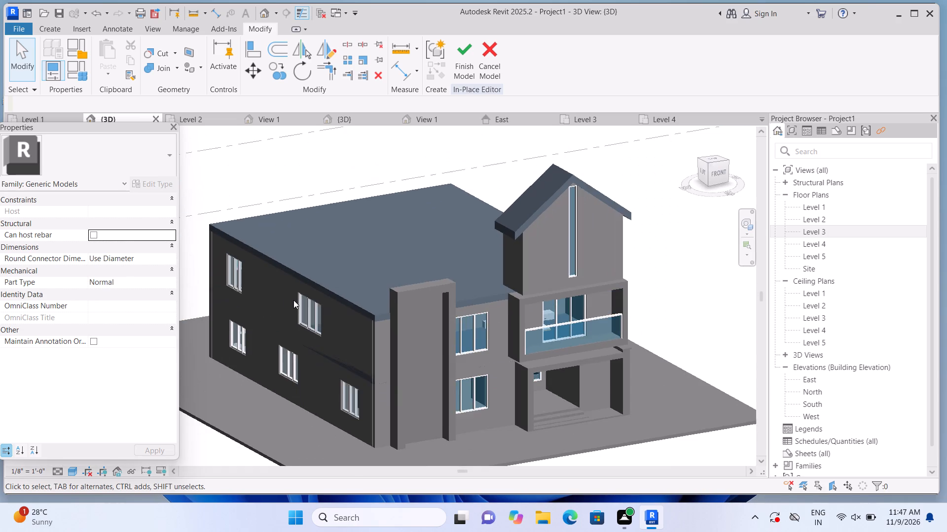
middle_drag(155, 393, 238, 410)
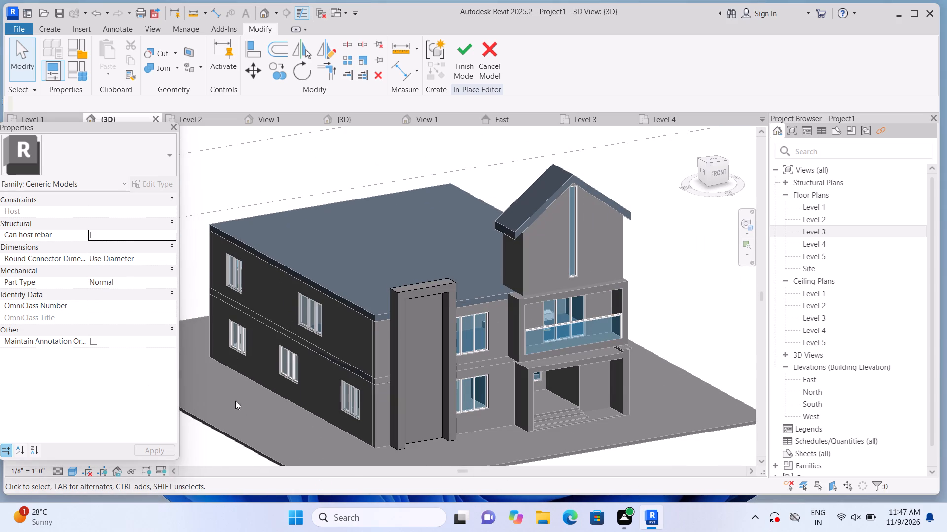
shift+middle_drag(217, 399, 335, 416)
middle_drag(363, 357, 288, 365)
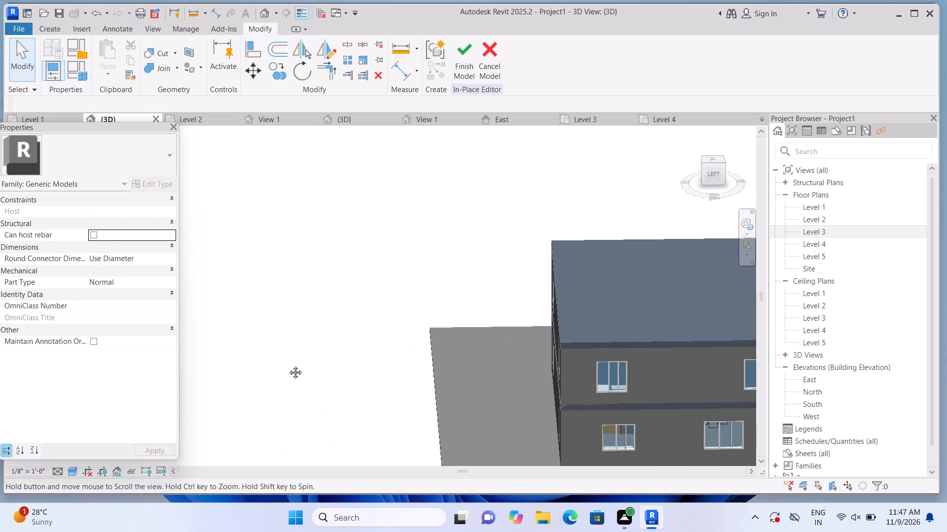
middle_drag(288, 365, 184, 377)
middle_drag(371, 333, 167, 335)
scroll(428, 294, up, 1)
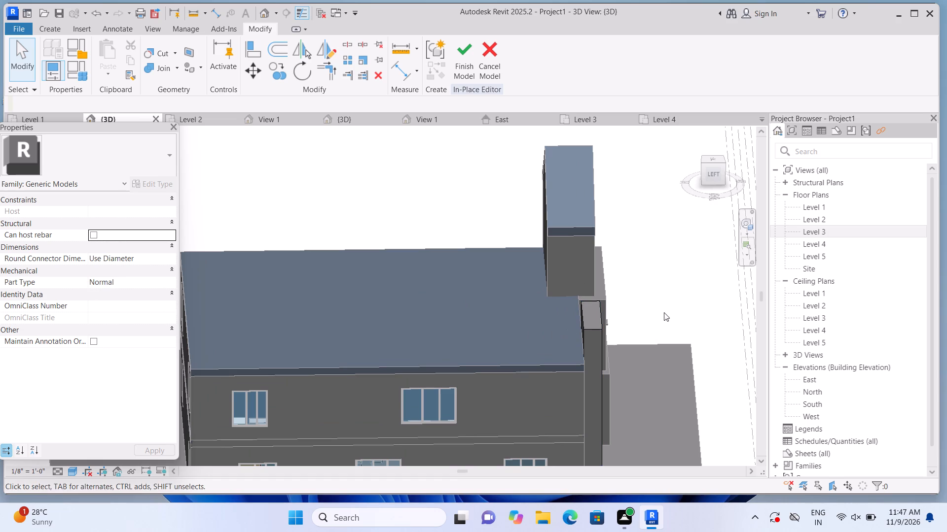
Stretch the solid facade panel's top edge upward to about two-thirds of the way from Level 3 to Level 4.
click(692, 133)
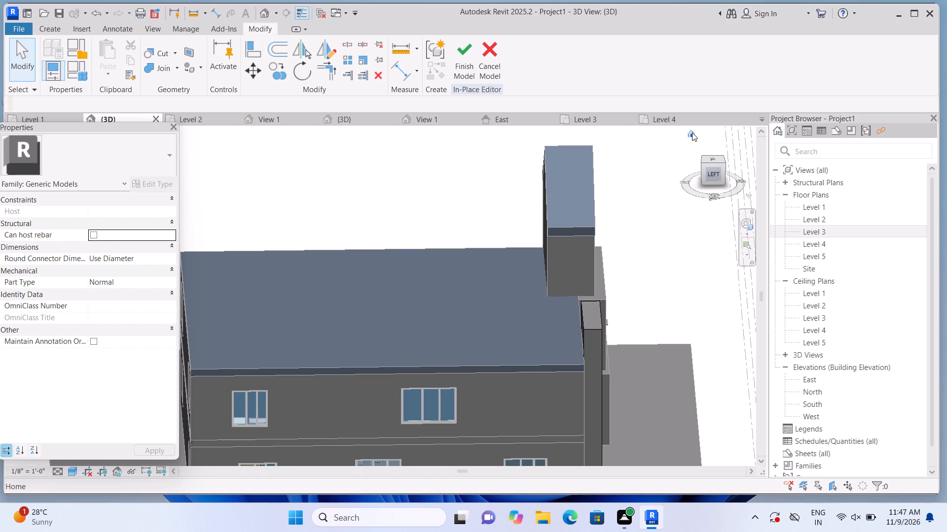
click(705, 173)
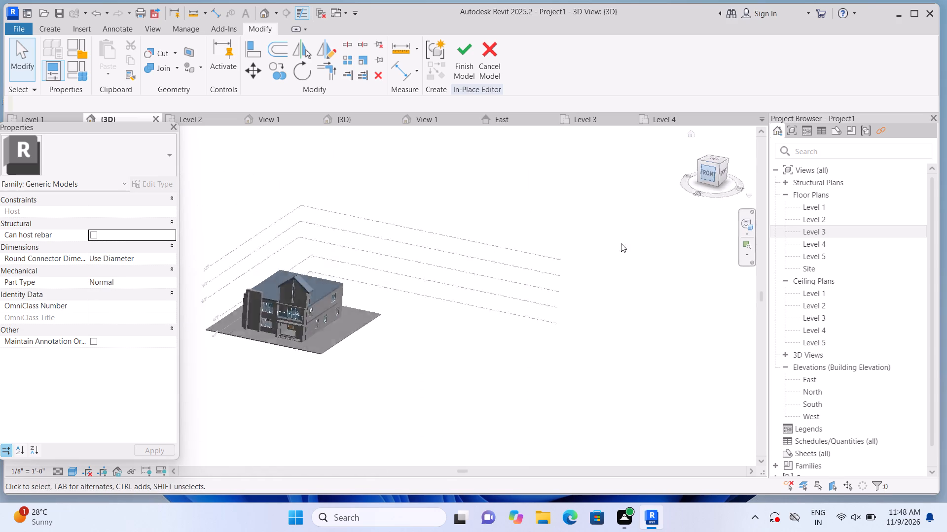
scroll(195, 336, up, 11)
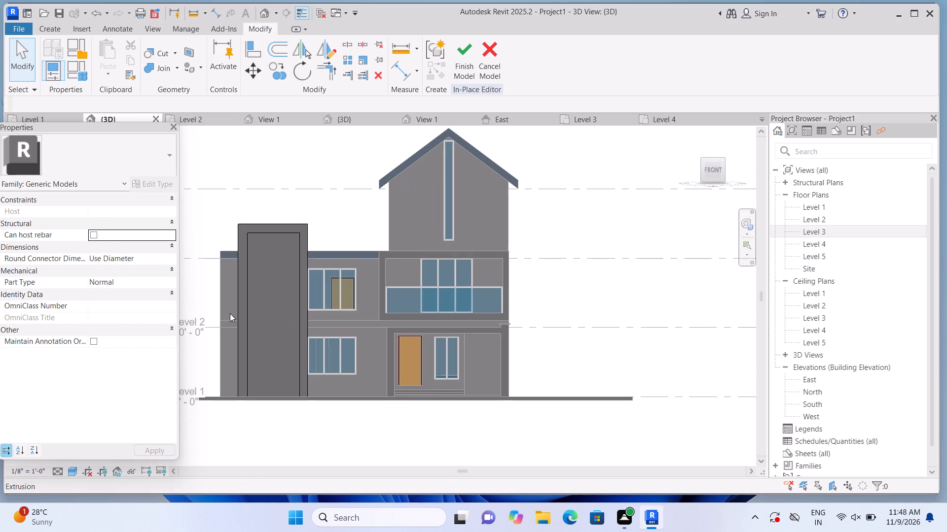
middle_drag(213, 323, 292, 333)
scroll(313, 309, up, 2)
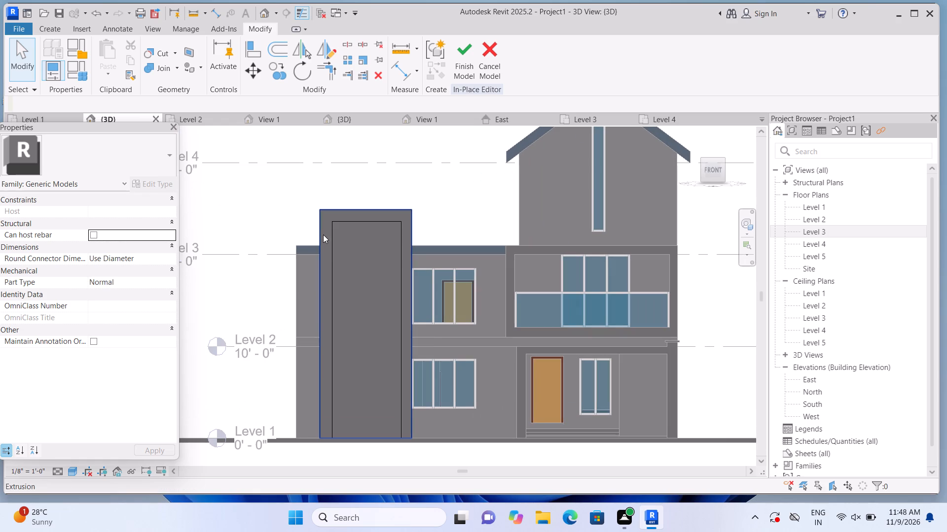
click(323, 234)
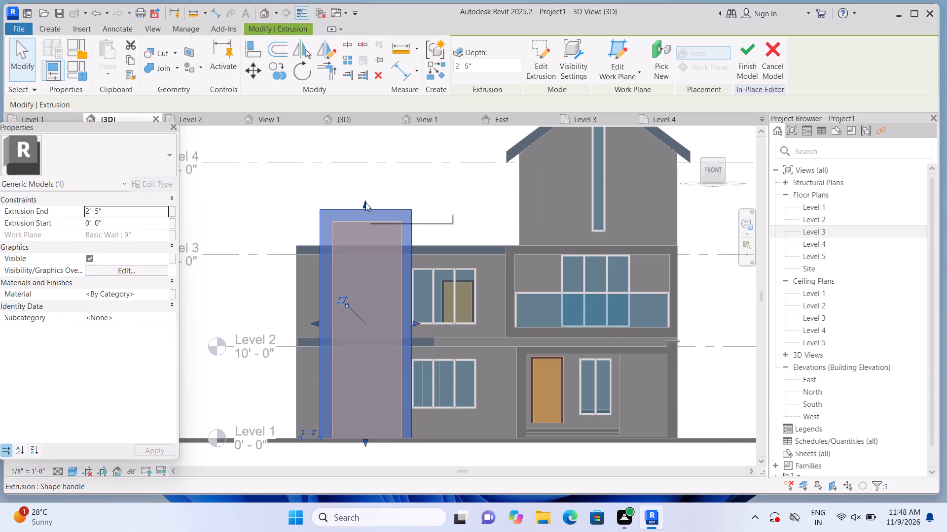
drag(365, 202, 365, 195)
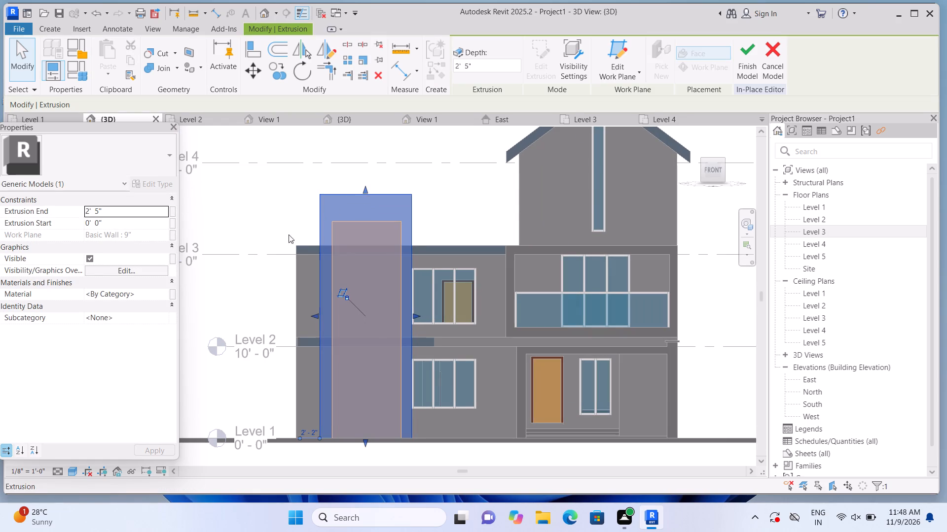
click(271, 233)
Stretch the void extrusion's top edge up to just below the panel's top, leaving a band about as wide as the side borders.
click(341, 228)
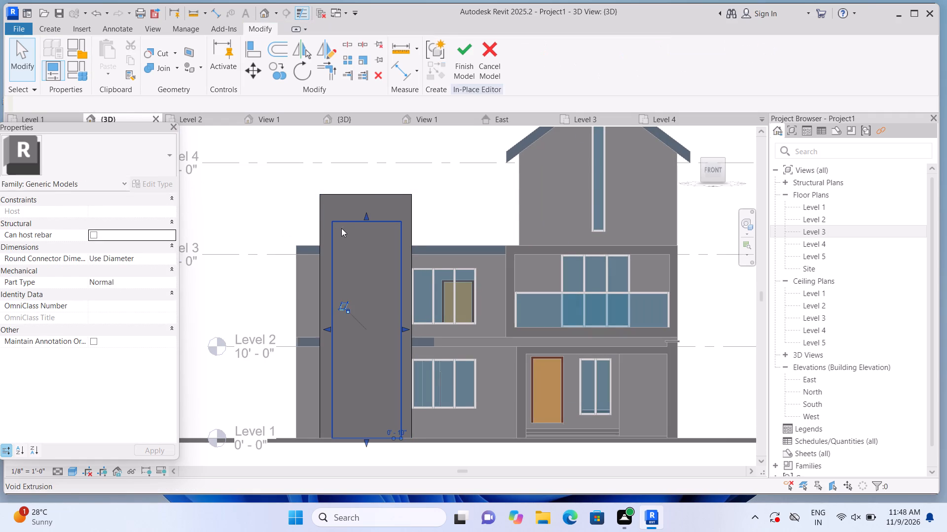
drag(365, 217, 366, 207)
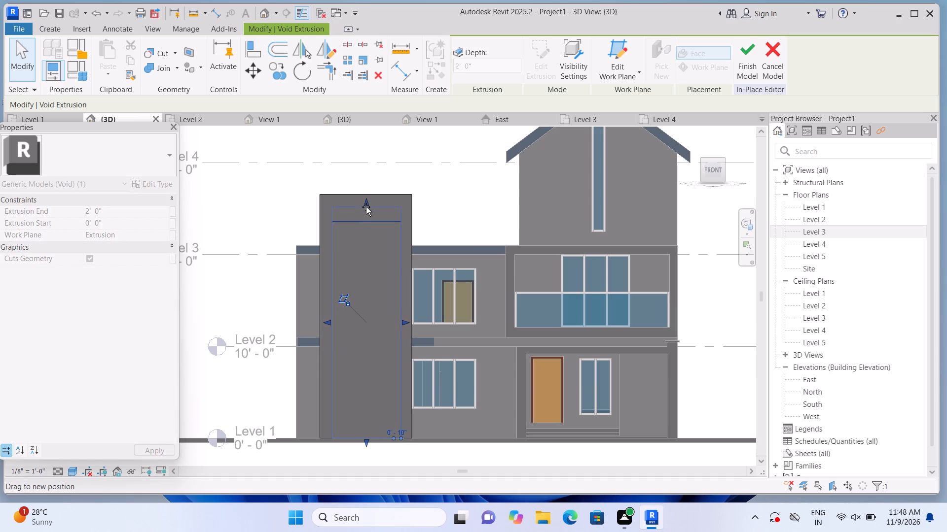
drag(366, 207, 368, 206)
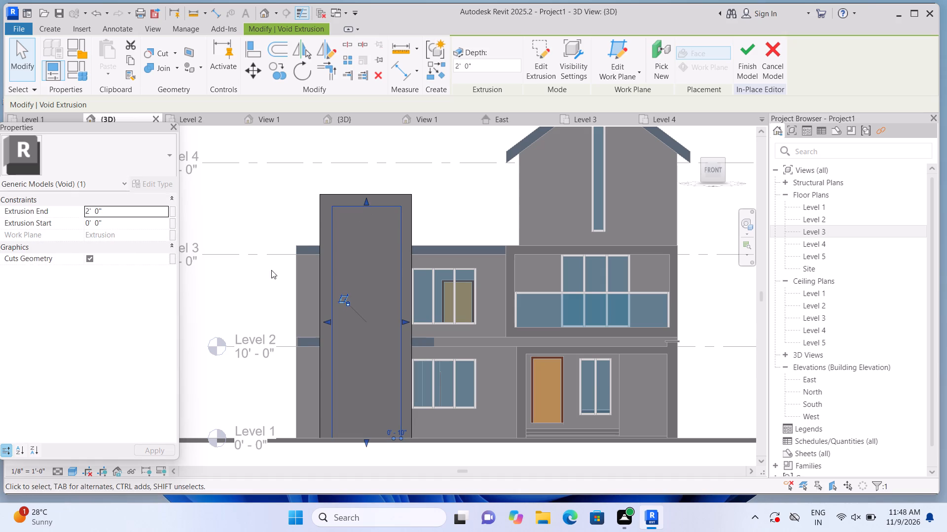
Deselect the void and examine the heightened facade panel against the roof from the front-right corner, left side and back-left corner.
click(246, 311)
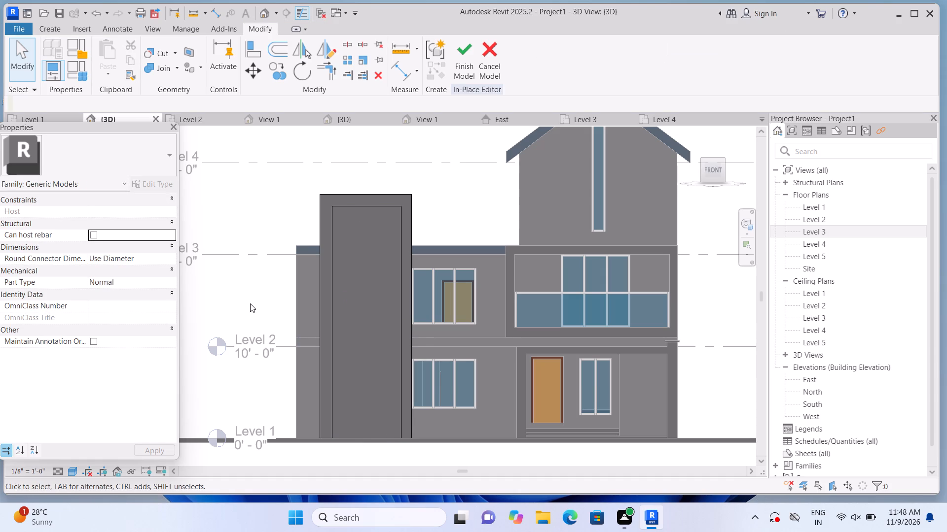
scroll(250, 303, down, 2)
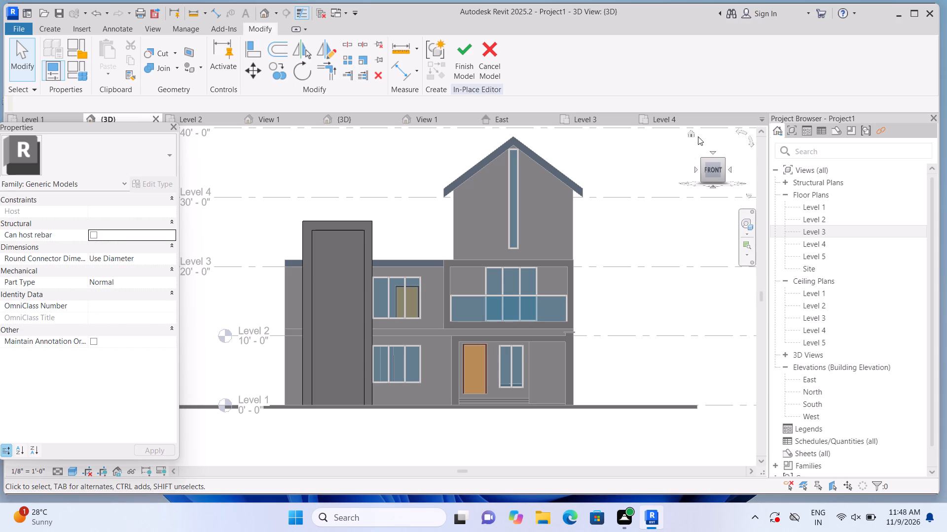
click(691, 135)
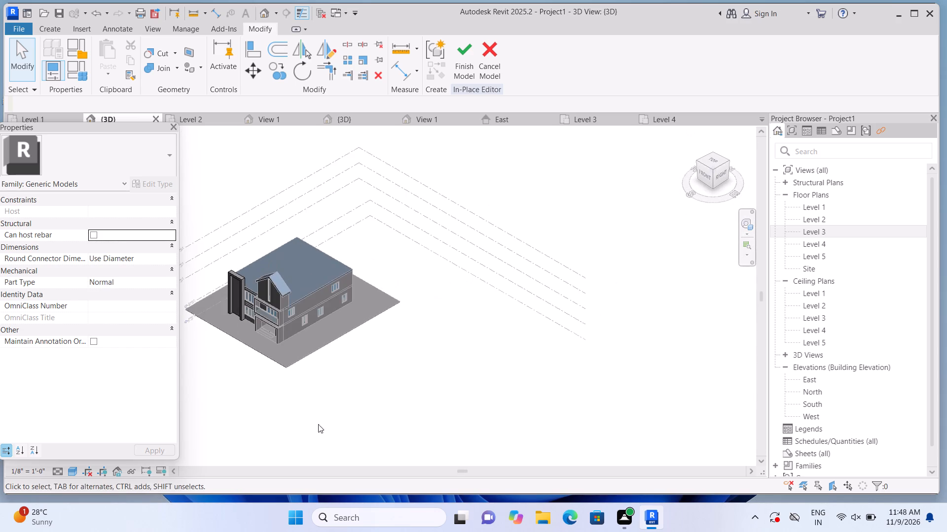
scroll(219, 373, up, 8)
scroll(206, 320, down, 3)
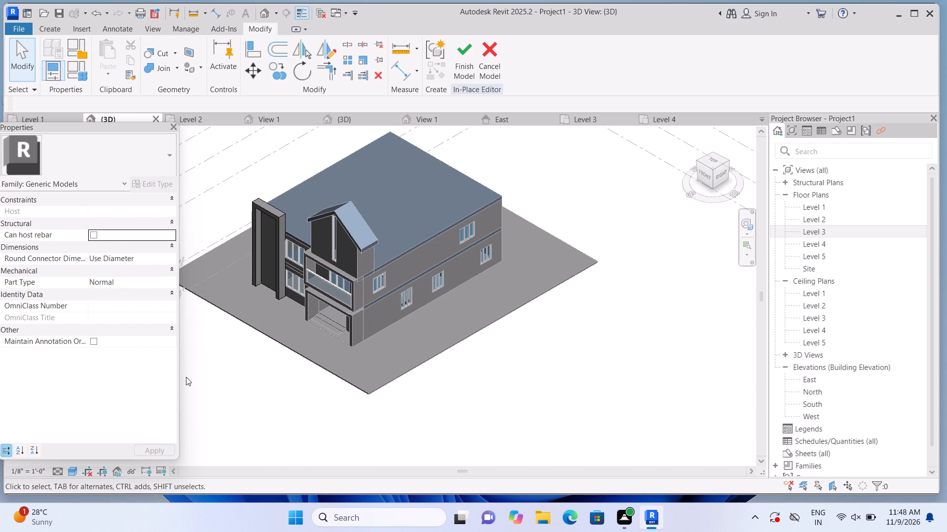
shift+middle_drag(185, 377, 449, 400)
middle_drag(463, 381, 293, 377)
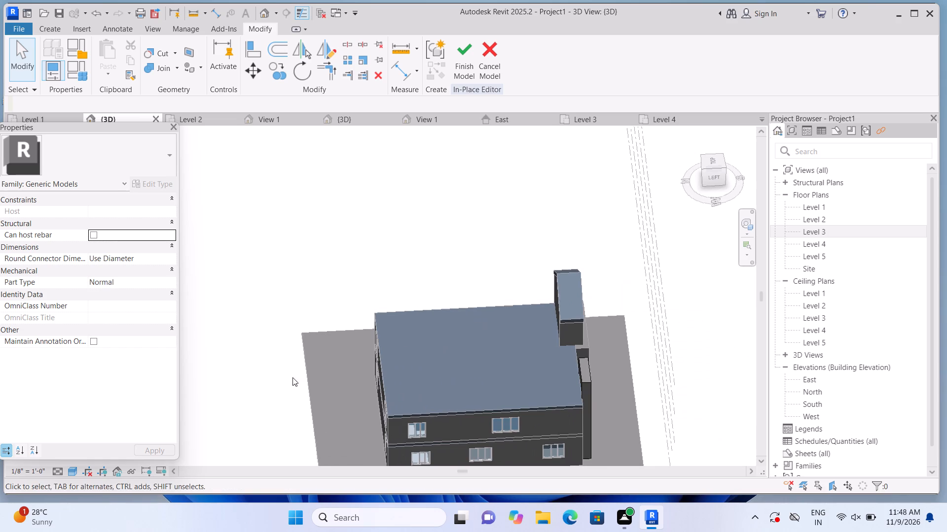
shift+scroll(295, 414, up, 1)
shift+middle_drag(282, 422, 356, 413)
shift+middle_drag(388, 406, 377, 404)
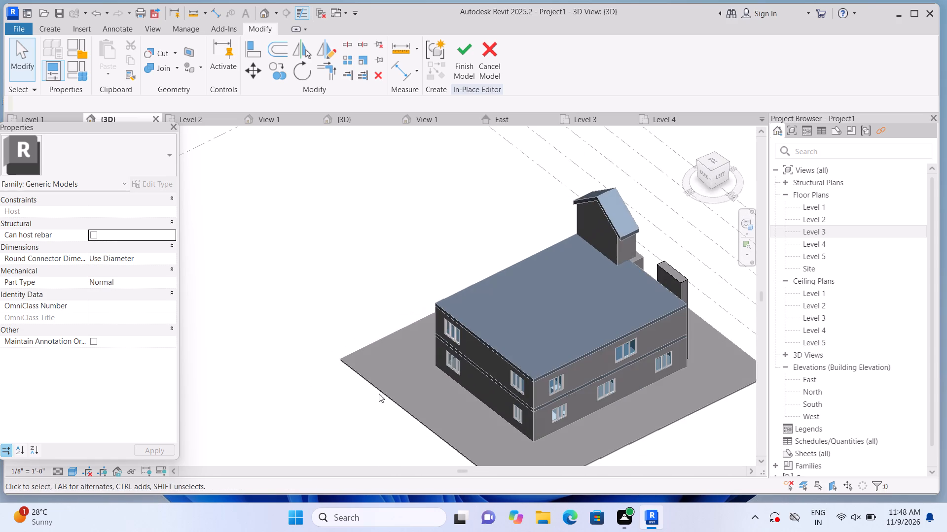
middle_drag(353, 395, 236, 398)
scroll(461, 272, up, 2)
scroll(519, 270, up, 4)
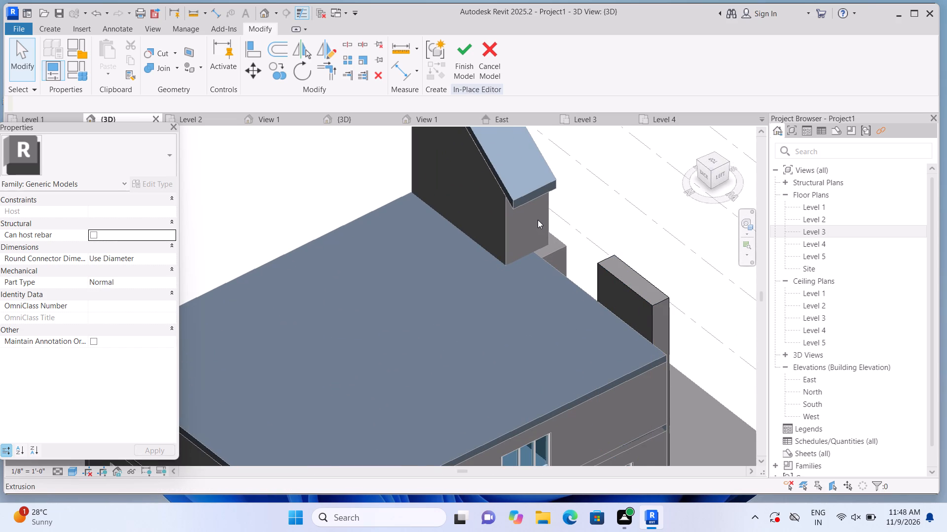
scroll(552, 239, down, 4)
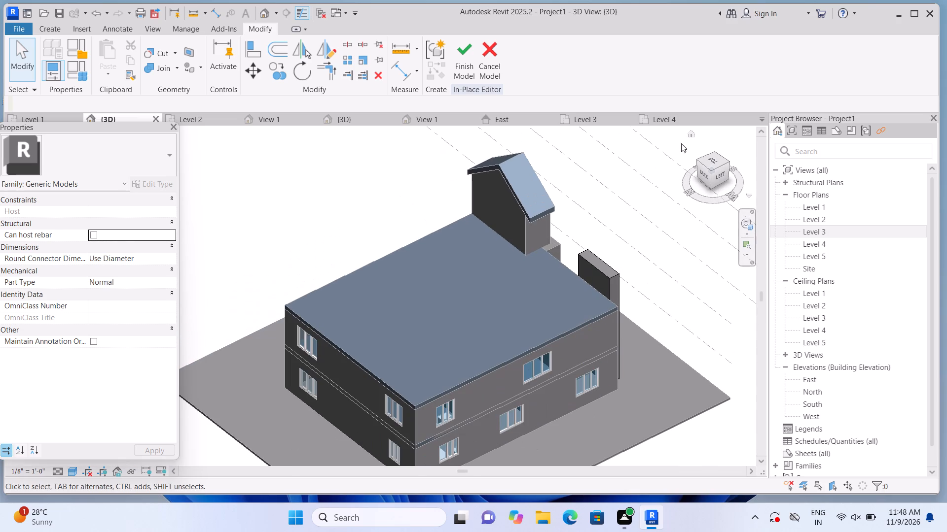
Examine the facade panel and its recess from the front-right corner and straight on from the front.
click(692, 133)
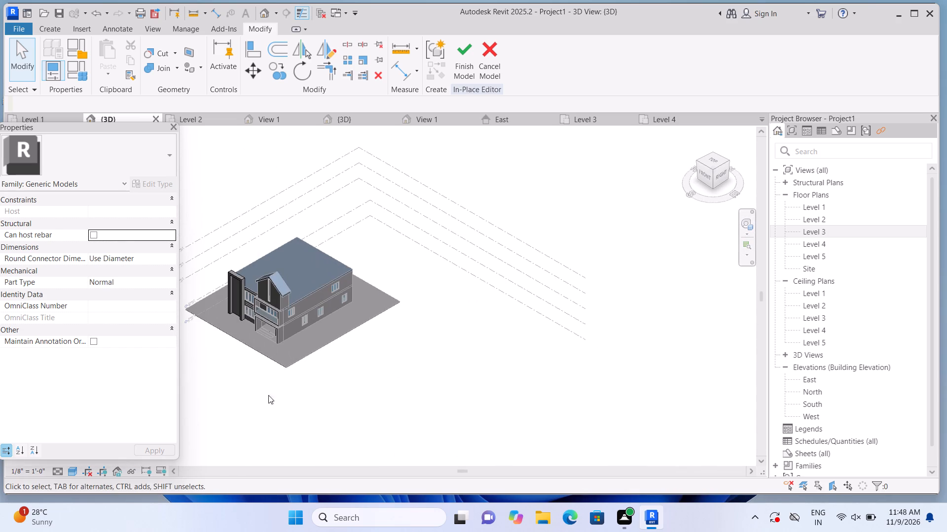
scroll(179, 265, up, 12)
scroll(232, 328, up, 1)
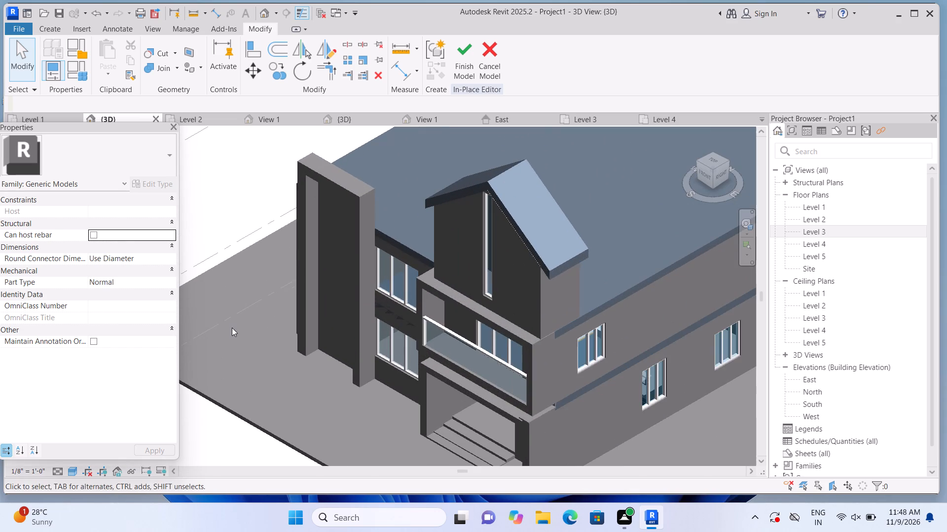
scroll(233, 332, down, 4)
middle_drag(252, 425, 263, 381)
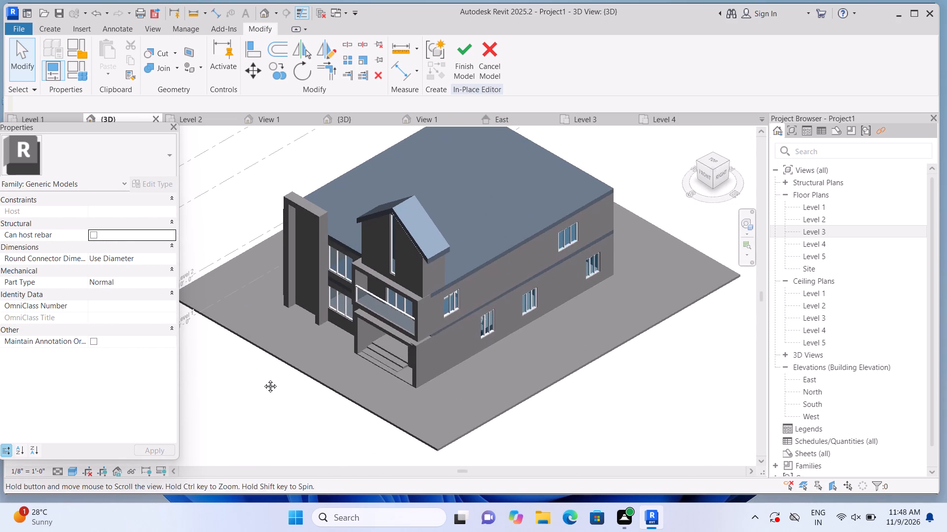
click(707, 180)
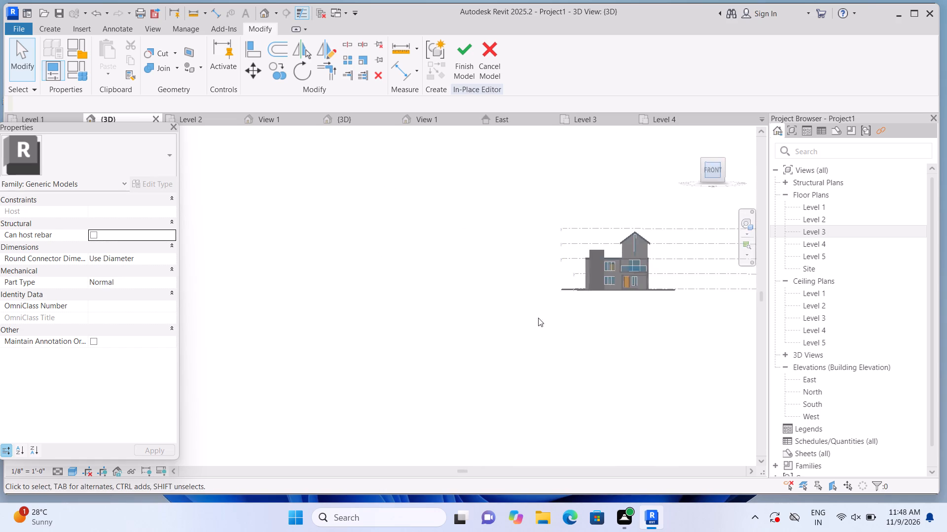
scroll(253, 292, up, 12)
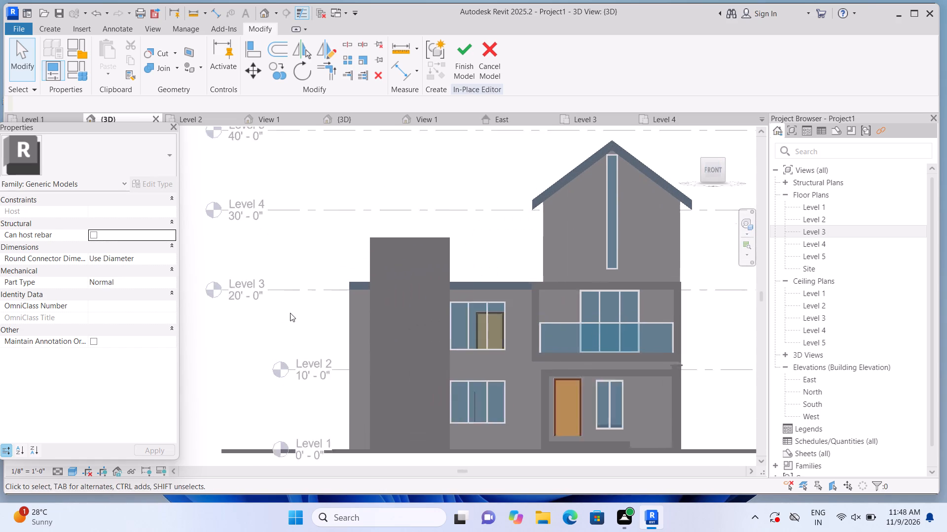
scroll(290, 313, up, 1)
middle_drag(292, 315, 271, 263)
scroll(279, 274, down, 1)
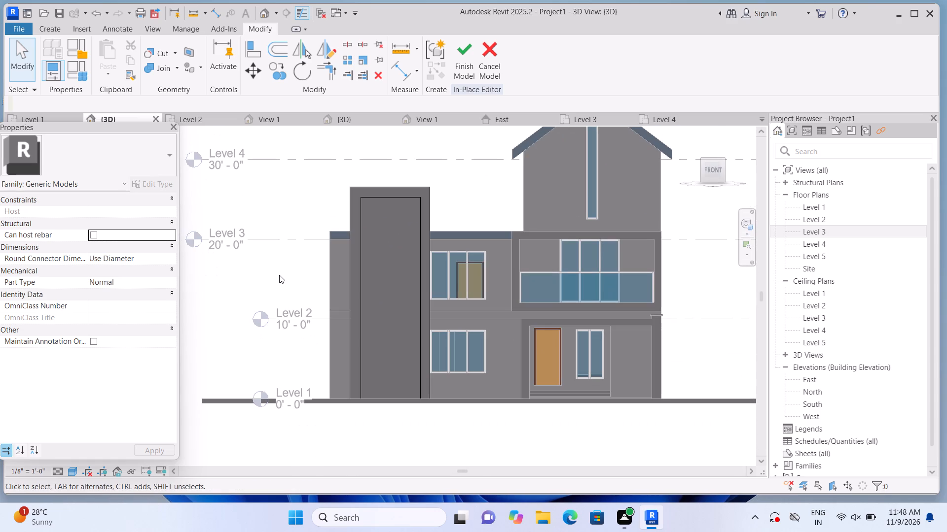
middle_drag(336, 271, 351, 297)
scroll(352, 300, up, 1)
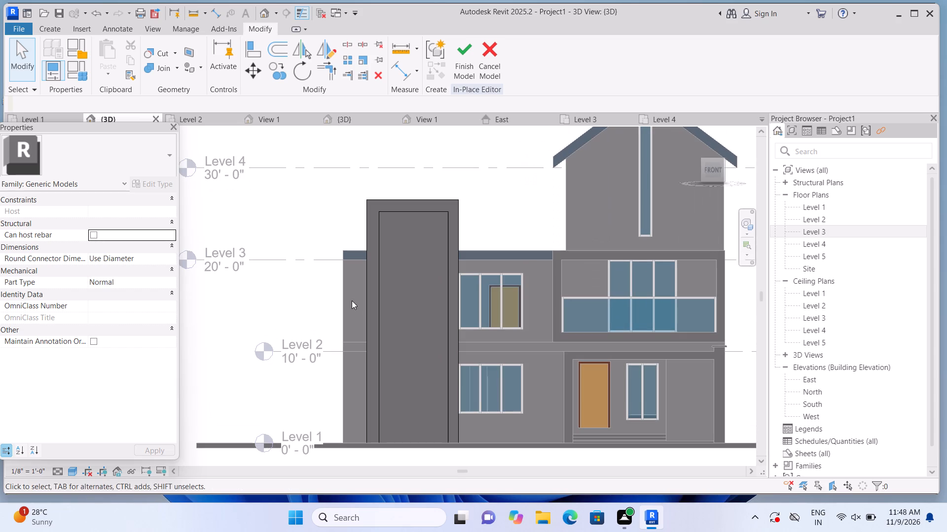